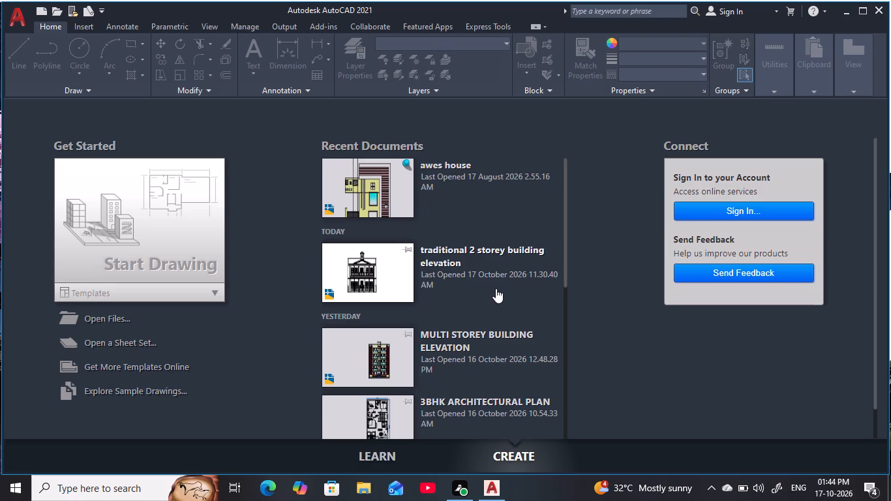
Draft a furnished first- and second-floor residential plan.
Start a new blank drawing.
left_click(112, 227)
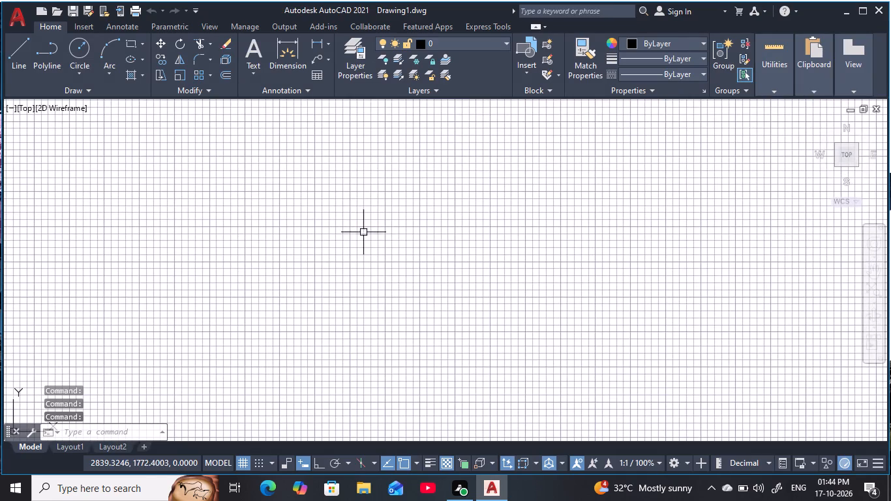
Enable maintaining a log file in the Open and Save options and apply the change.
type("op")
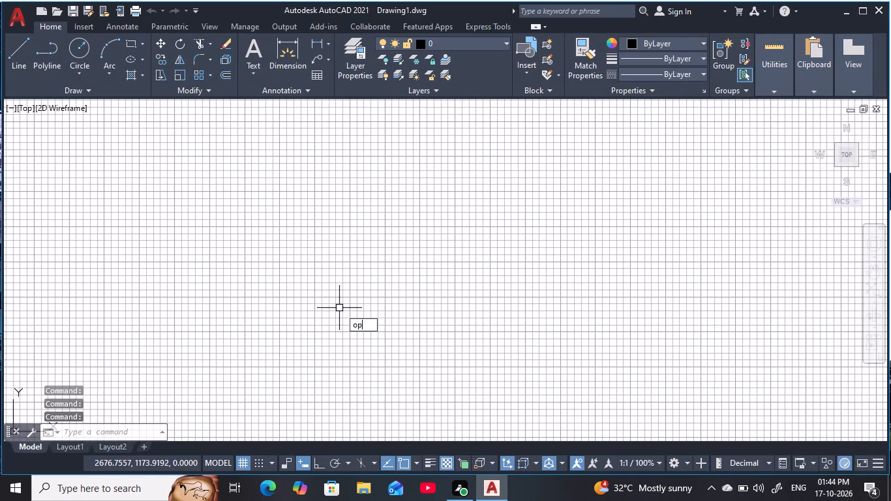
key("space")
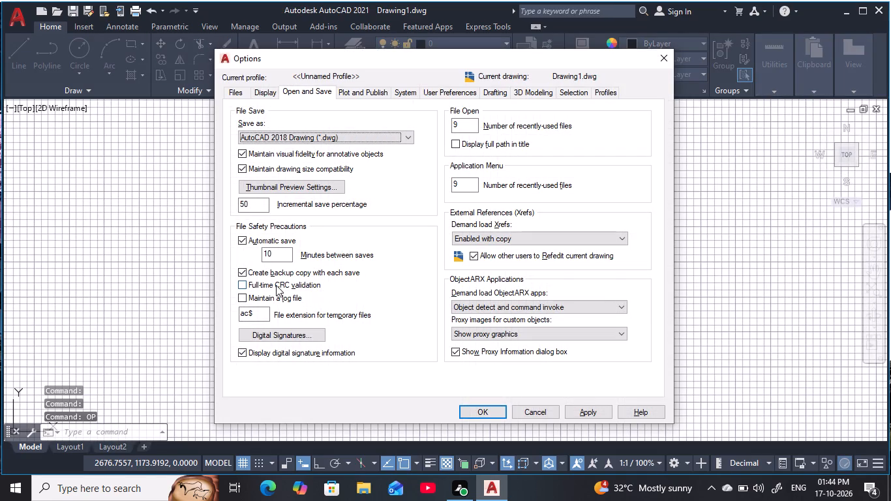
left_click(244, 296)
left_click(590, 412)
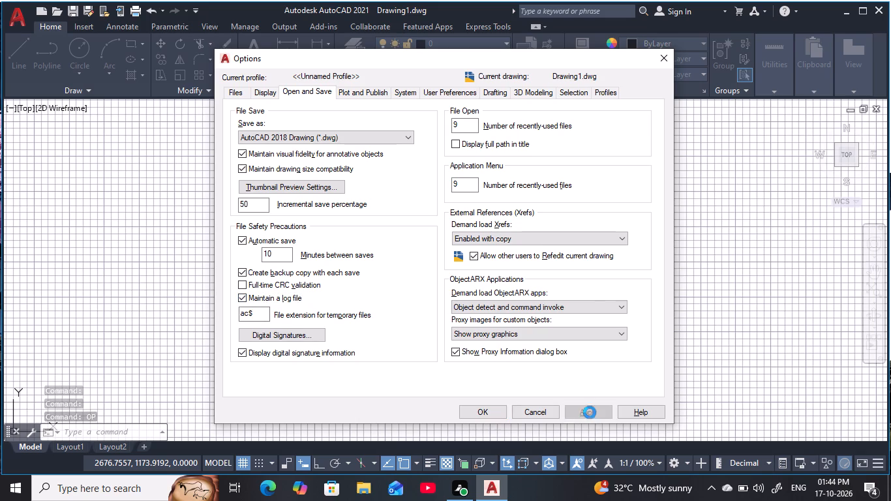
left_click(495, 414)
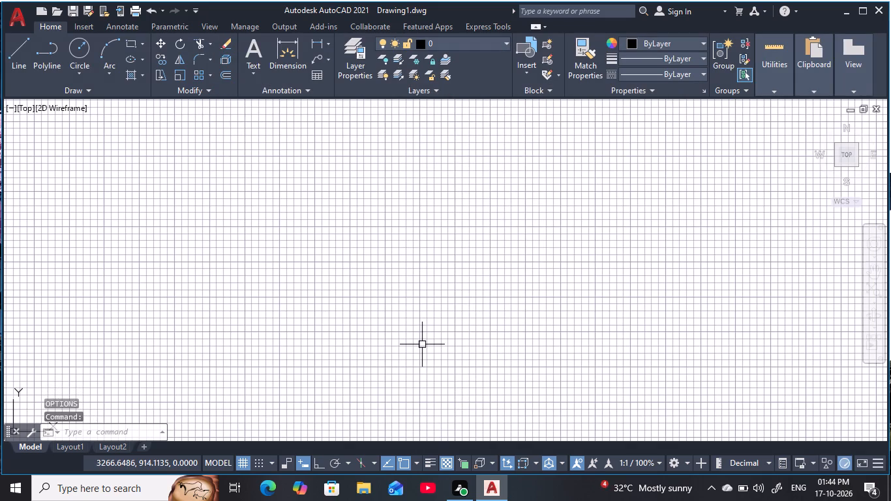
Run the LOGFILEON command to switch on log file recording.
type("lo")
key("g")
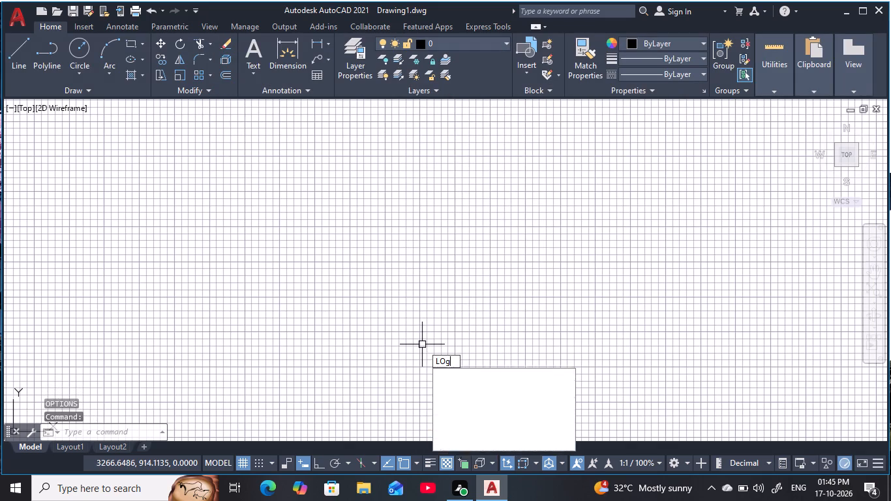
left_click(462, 374)
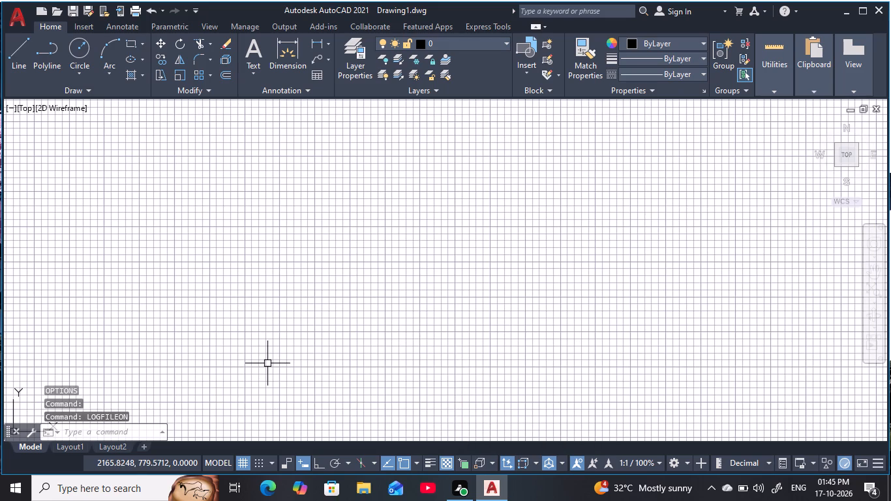
Turn off the drawing grid.
key("F7")
Configure the drawing units to Engineering length with 0'-0" precision and Inches as the insertion scale.
type("un")
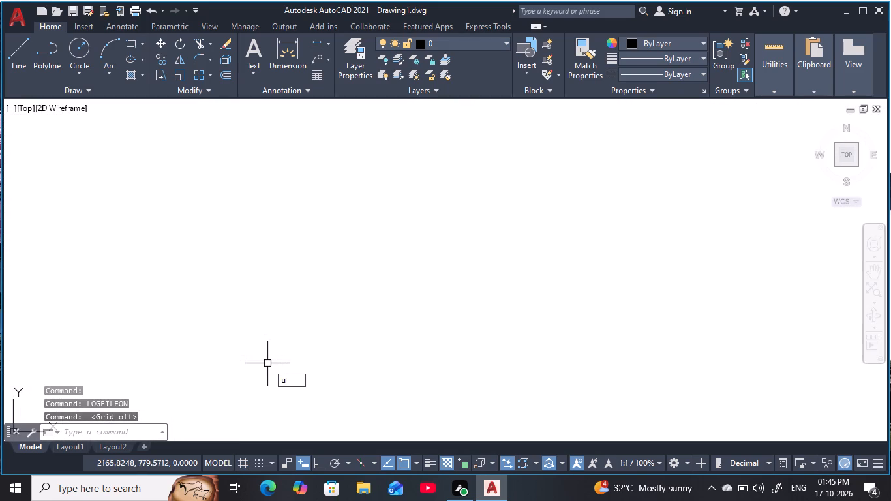
key("space")
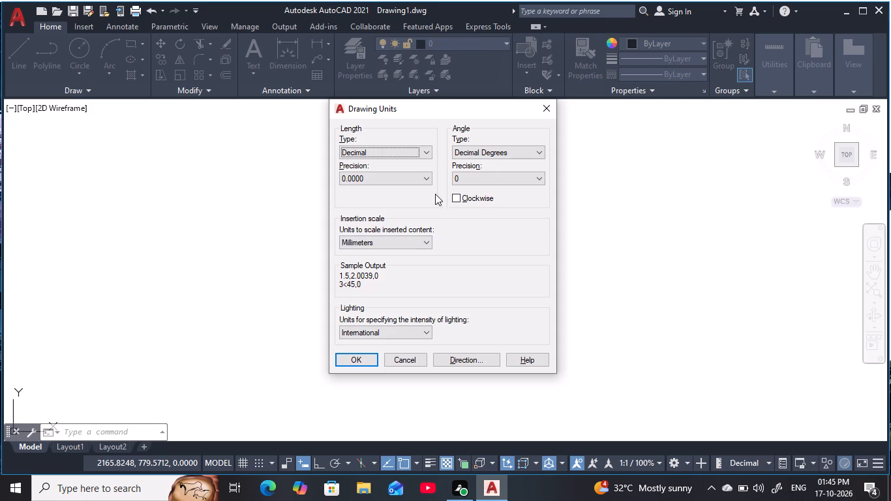
left_click(414, 146)
double_click(398, 179)
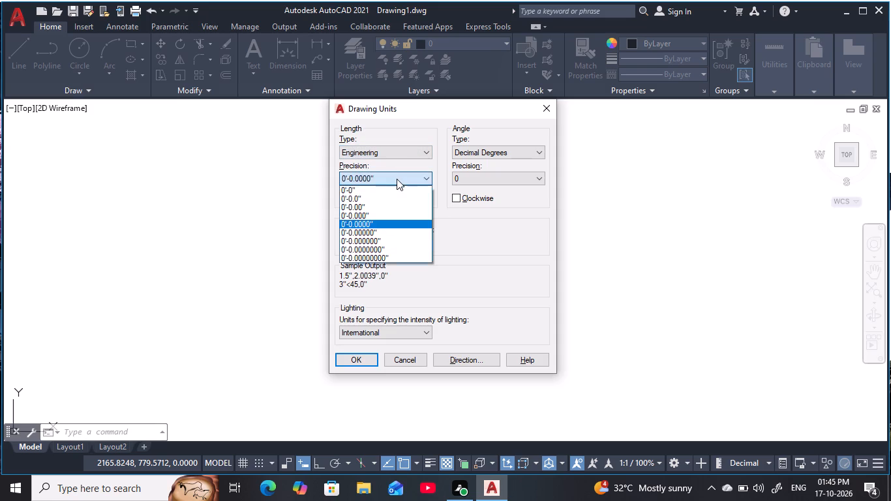
left_click(391, 187)
left_click(378, 238)
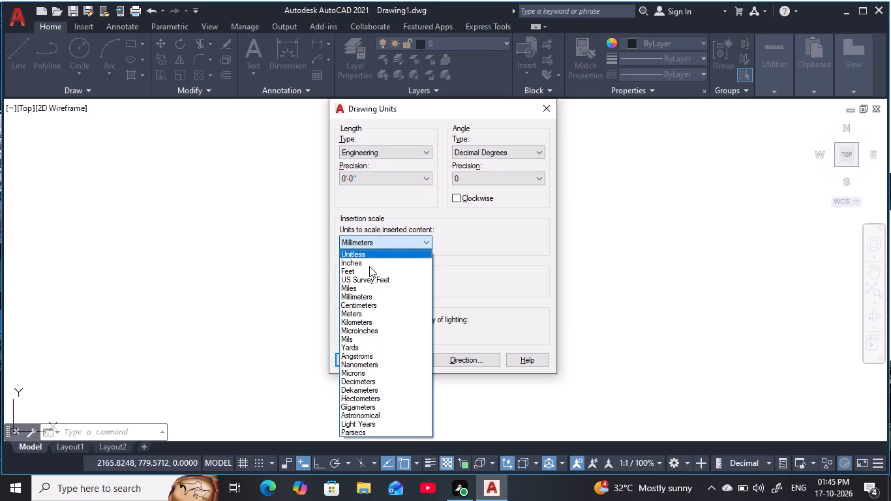
left_click(370, 260)
left_click(355, 355)
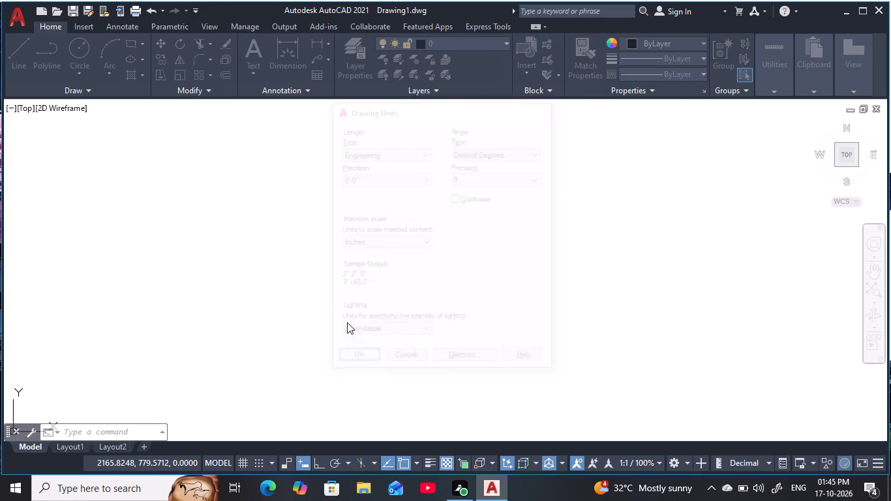
Modify the ISO-25 dimension style's primary units to Engineering format with 0'-0" precision.
type("d")
key("space")
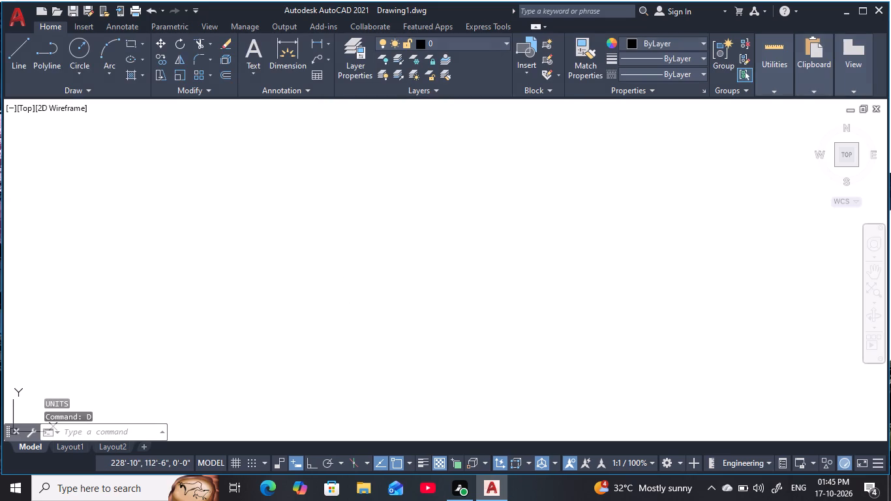
left_click(599, 219)
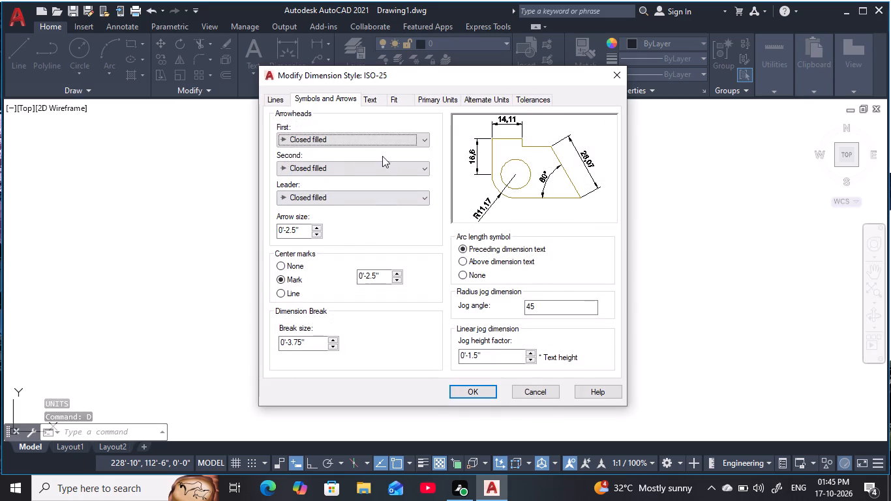
left_click(429, 100)
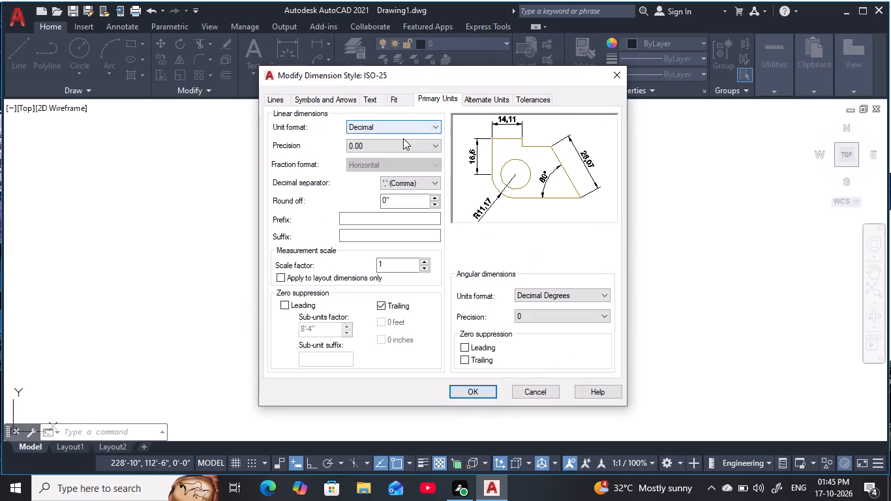
left_click(403, 129)
double_click(399, 153)
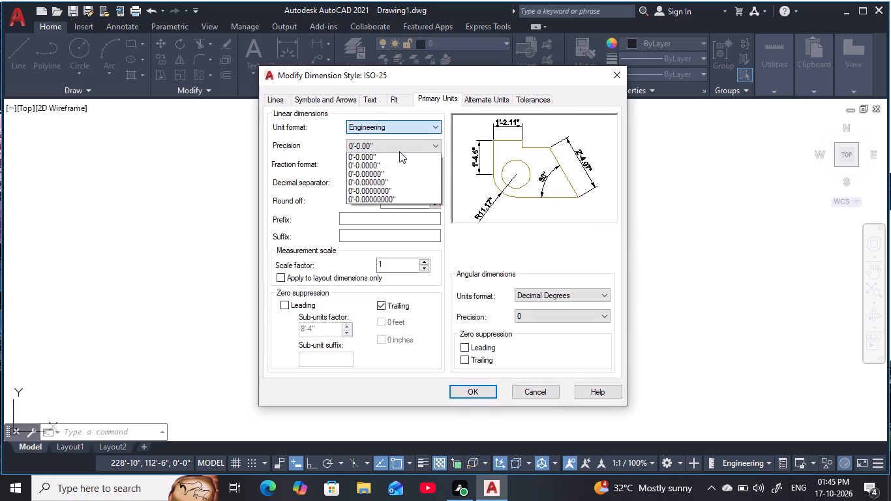
left_click(399, 157)
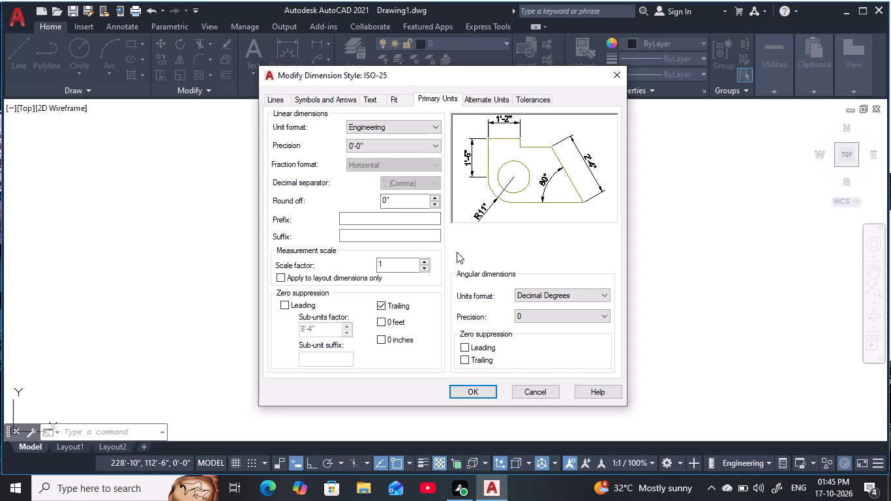
Set the ISO-25 dimension style's text height to 9 and arrow size to 4.5, and accept the style changes.
left_click(370, 100)
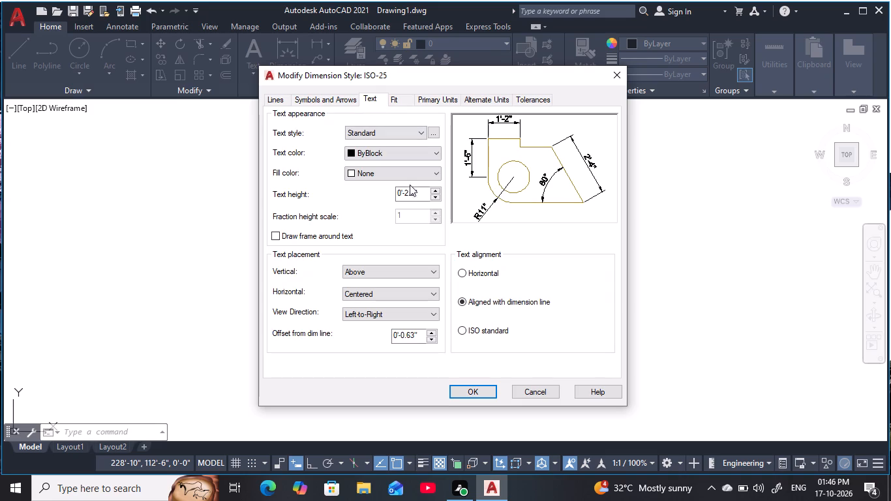
left_click_drag(420, 197, 373, 192)
key("9")
left_click(337, 99)
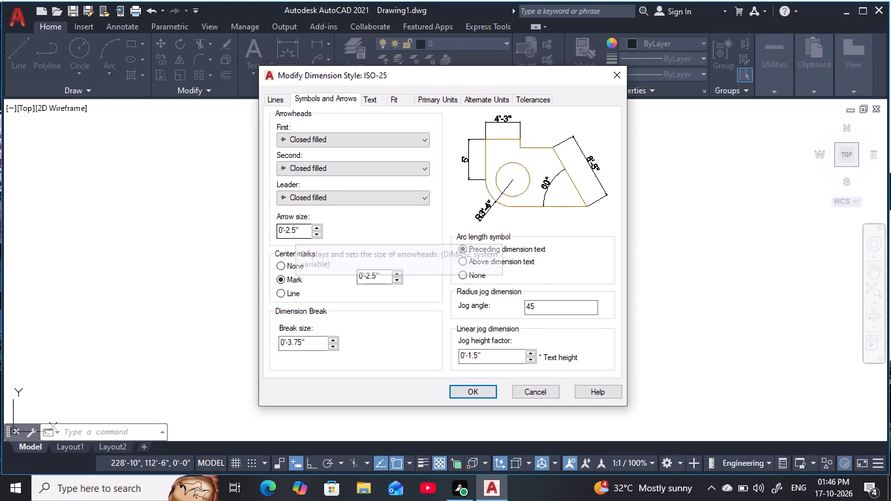
left_click_drag(300, 229, 259, 228)
type("4.5")
left_click(436, 94)
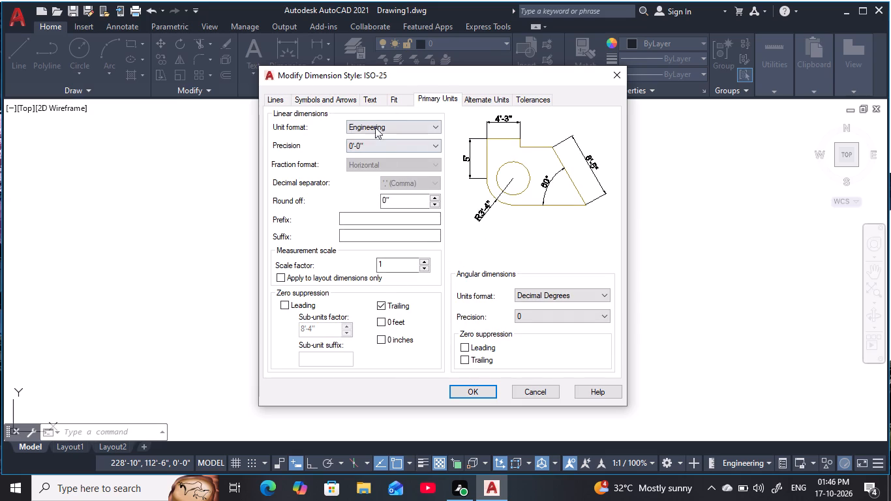
left_click(481, 394)
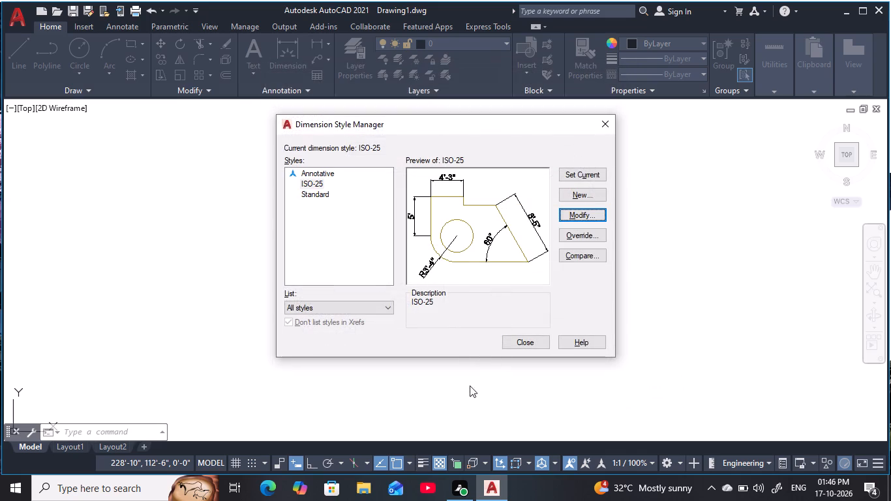
Make ISO-25 the current dimension style and close the style manager.
left_click(578, 172)
left_click(536, 349)
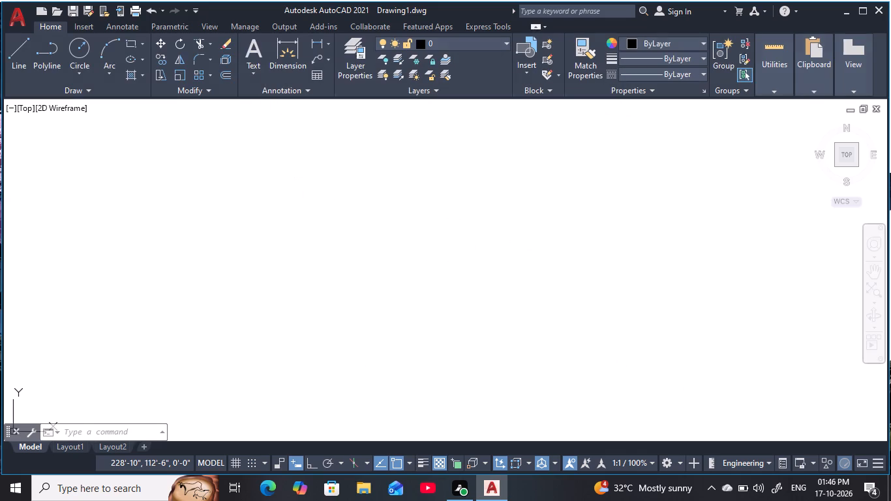
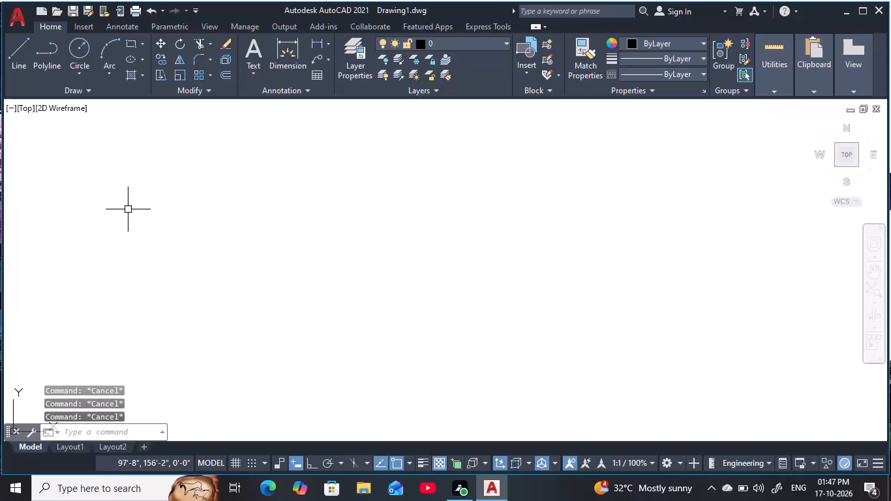
Draw a rectangle 40' long by 55' wide in the empty drawing area as the outer wall outline.
key("Escape")
key("Escape")
key("Escape")
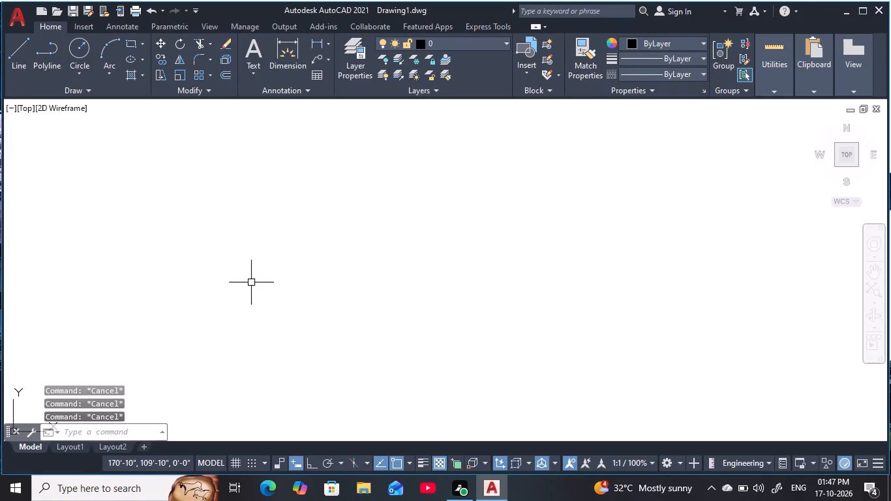
key("Escape")
key("Escape")
type("rec")
key("space")
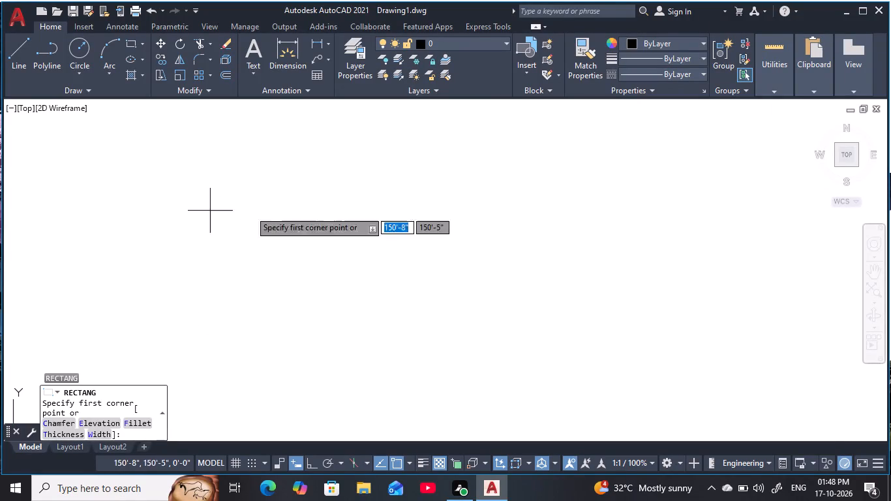
left_click(407, 181)
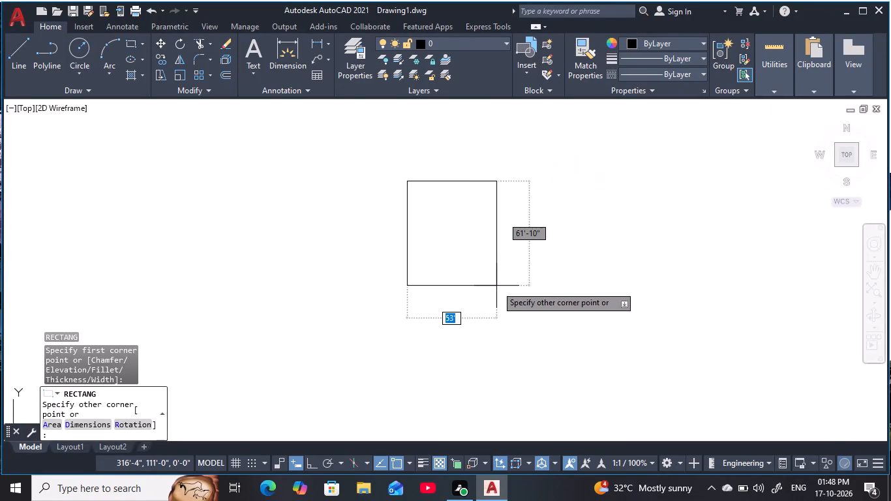
type("d")
key("space")
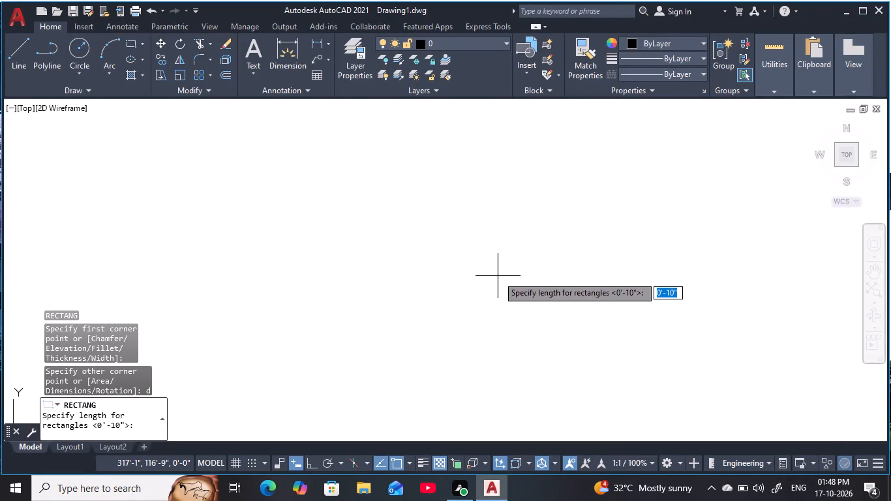
type("40'")
key("space")
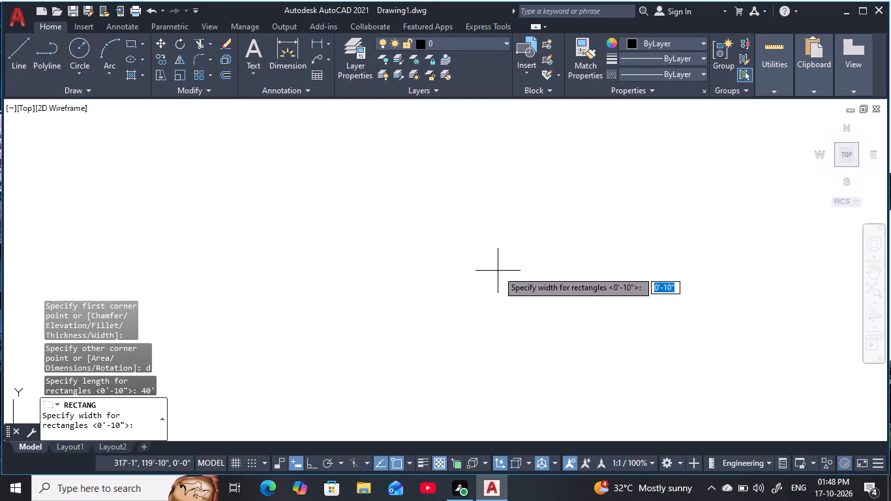
key("5")
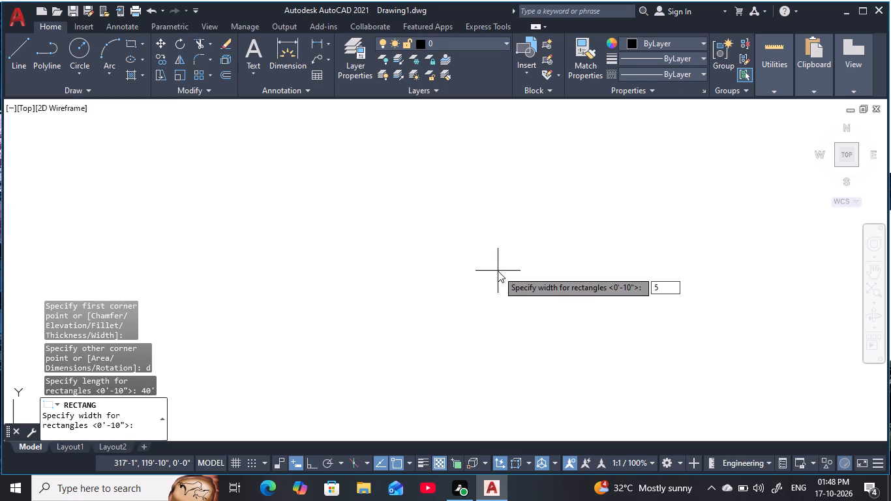
key("5")
key("apostrophe")
key("space")
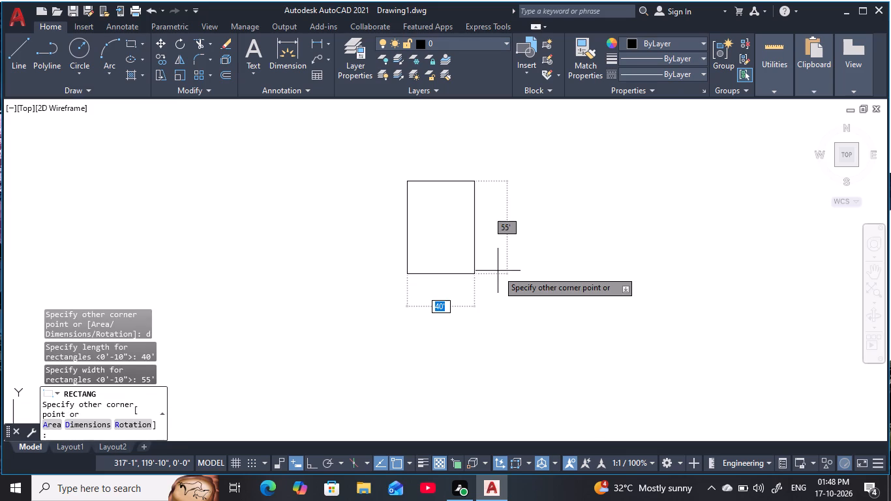
left_click(498, 271)
Offset the rectangle 9" inward to form the inner face of the outer walls.
scroll(441, 215, "up", 2)
middle_click_drag(449, 220, 451, 222)
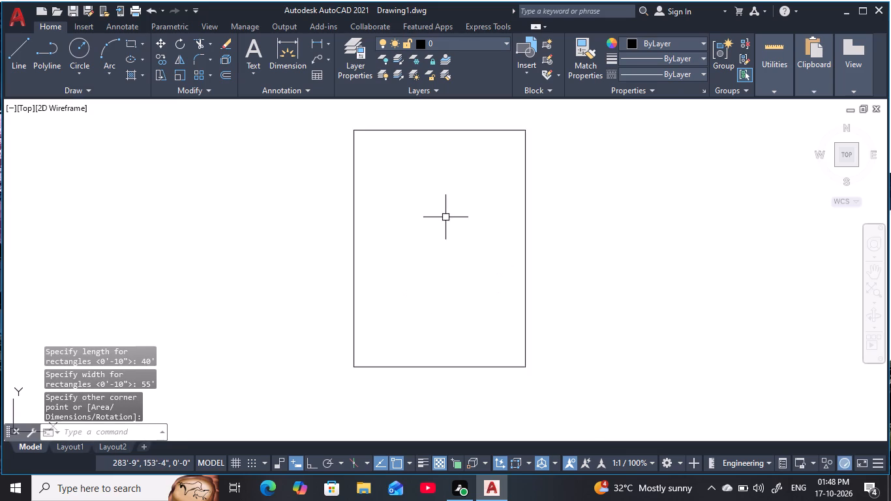
middle_click_drag(451, 222, 577, 250)
scroll(574, 246, "up", 1)
key("Escape")
key("Escape")
key("Escape")
scroll(568, 237, "down", 1)
middle_click(567, 238)
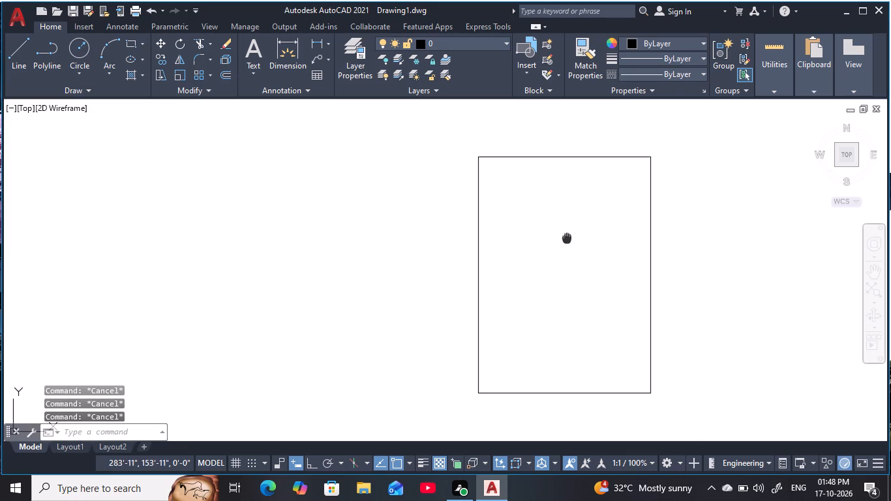
key("Escape")
key("Escape")
key("Escape")
key("Escape")
type("o")
key("space")
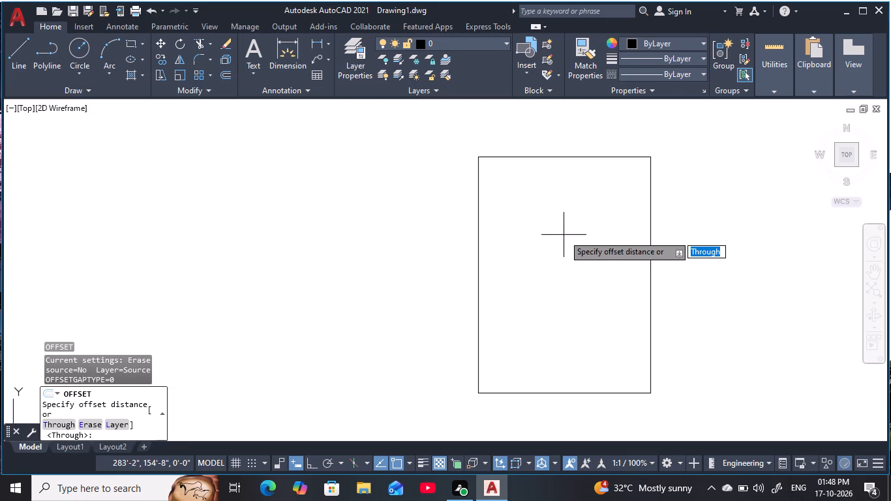
type("9")
key("space")
left_click(562, 157)
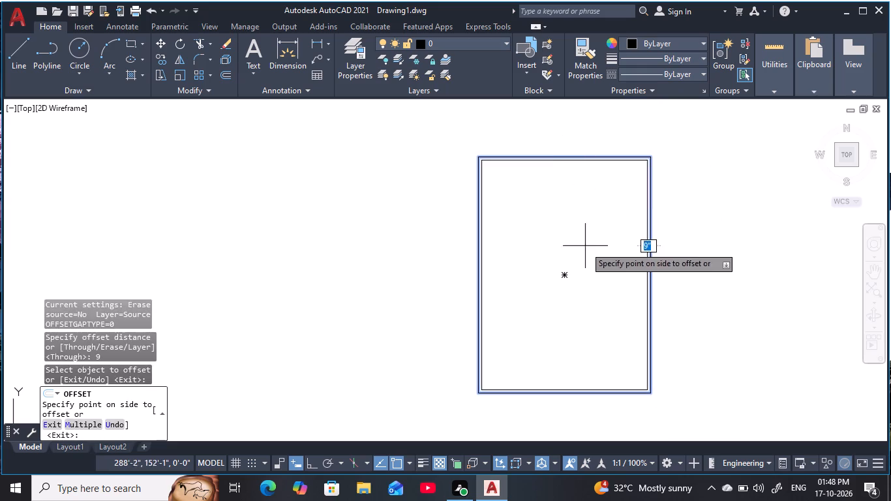
left_click(586, 249)
key("Escape")
key("Escape")
key("Escape")
key("Escape")
key("Escape")
key("Escape")
key("Escape")
key("Escape")
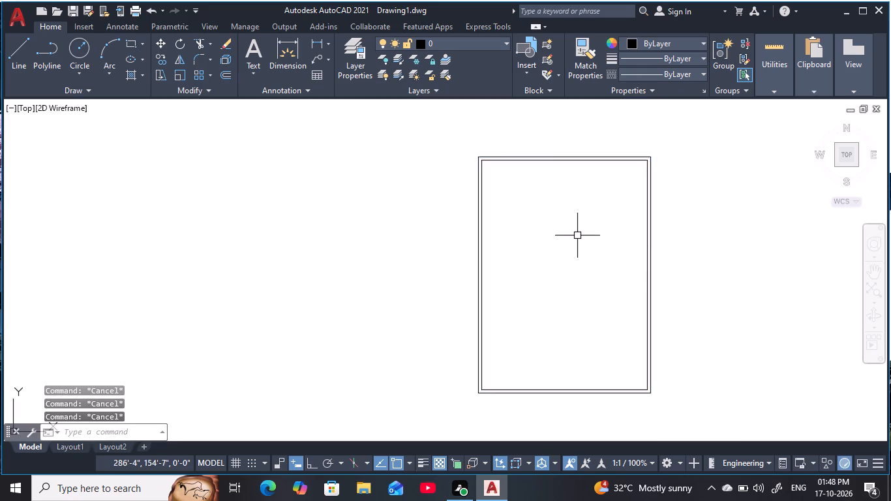
Explode both the outer and inner rectangles into separate lines.
left_click(765, 331)
left_click(528, 247)
key("x")
key("space")
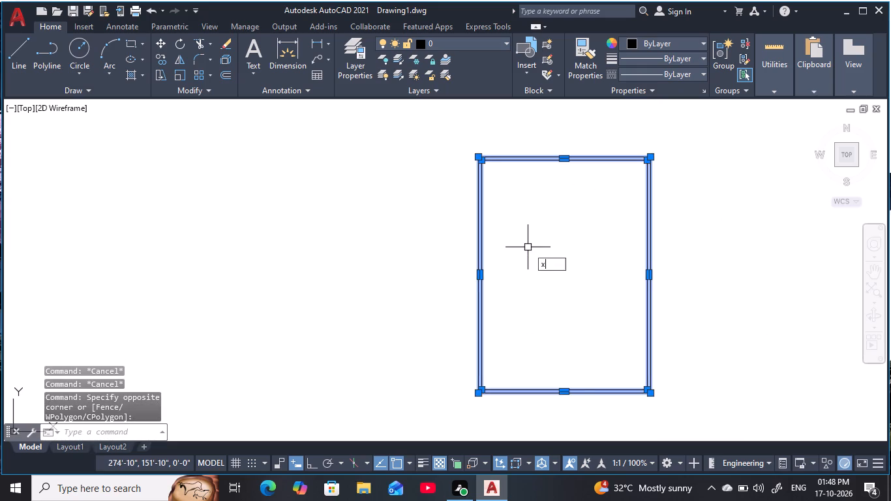
key("Escape")
key("Escape")
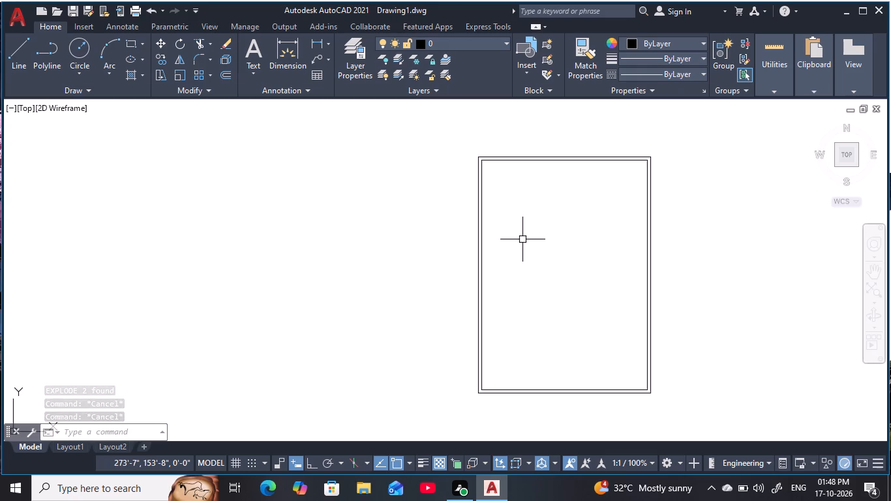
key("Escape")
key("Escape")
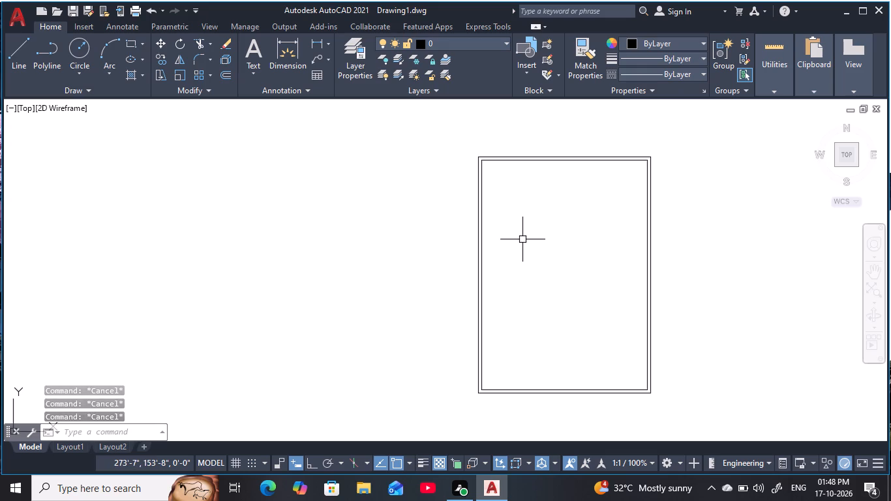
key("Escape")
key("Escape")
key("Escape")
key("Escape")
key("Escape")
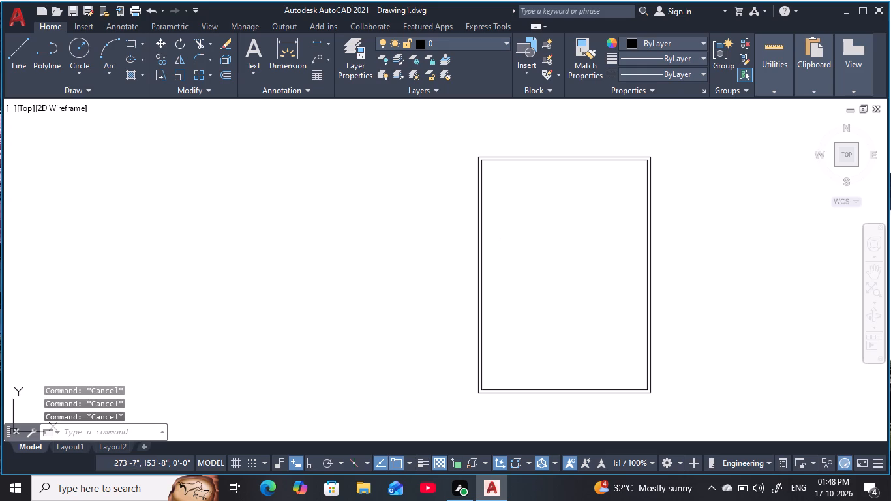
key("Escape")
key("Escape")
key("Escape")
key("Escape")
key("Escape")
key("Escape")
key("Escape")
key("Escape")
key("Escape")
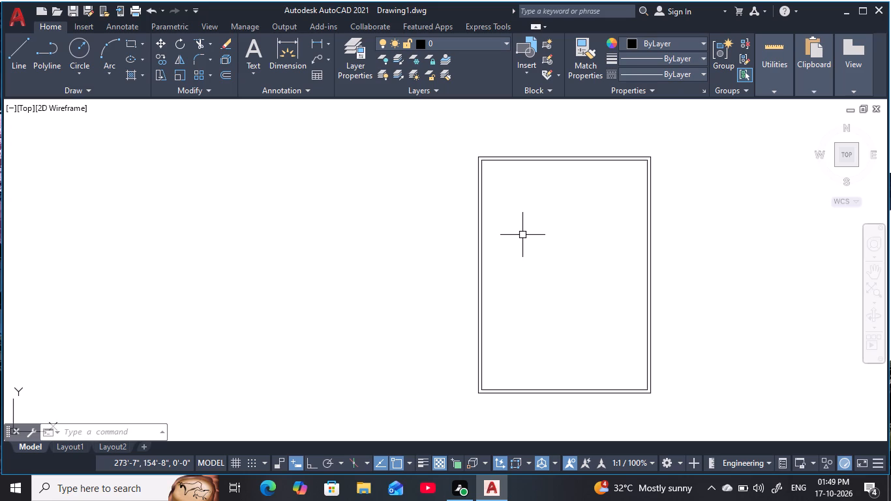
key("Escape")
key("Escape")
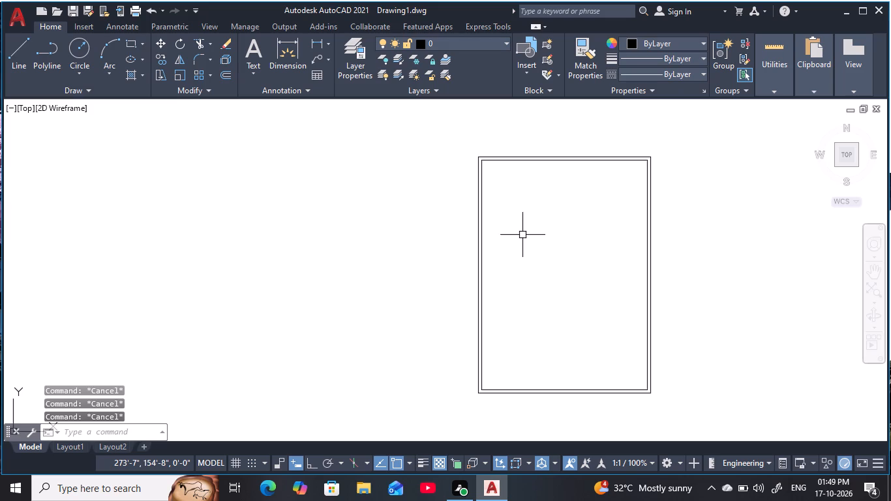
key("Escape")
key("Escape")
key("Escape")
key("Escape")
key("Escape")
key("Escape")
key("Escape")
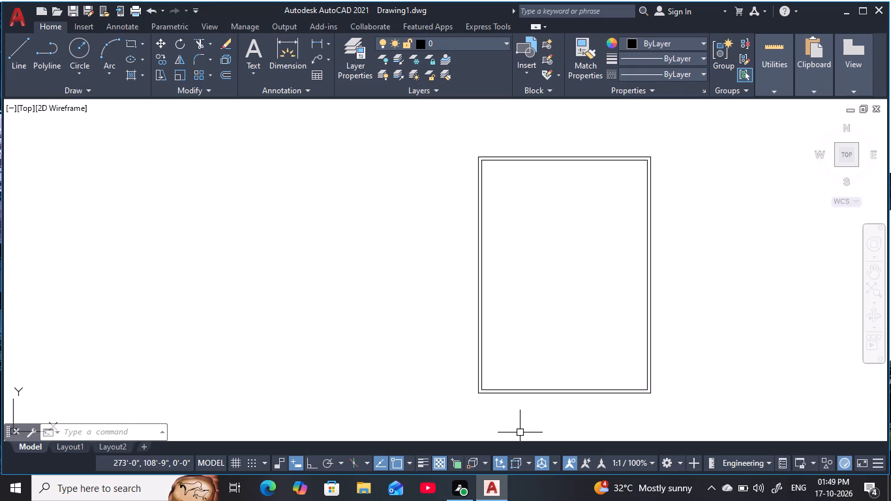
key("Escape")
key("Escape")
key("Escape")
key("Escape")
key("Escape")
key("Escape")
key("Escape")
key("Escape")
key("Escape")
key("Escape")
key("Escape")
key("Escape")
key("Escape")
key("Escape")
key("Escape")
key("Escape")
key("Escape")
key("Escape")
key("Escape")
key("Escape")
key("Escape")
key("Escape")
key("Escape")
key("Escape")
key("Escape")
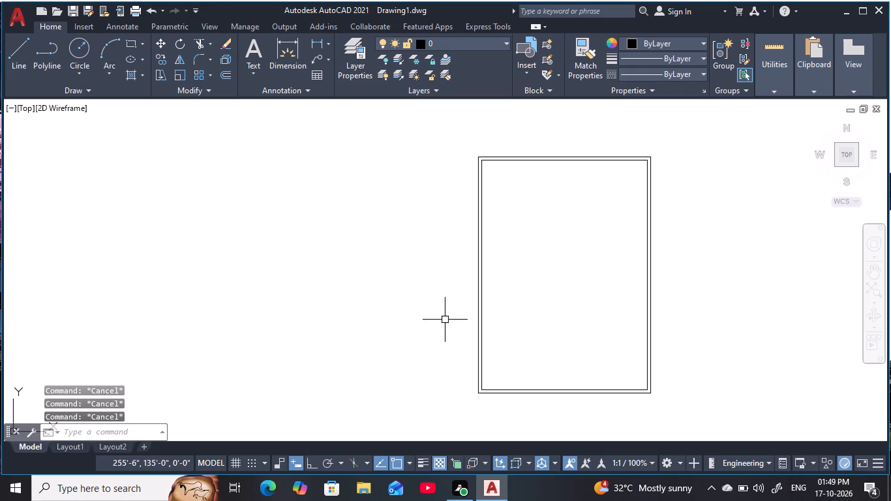
Offset the inner line of the left wall 5' toward the inside of the plan.
type("o")
key("space")
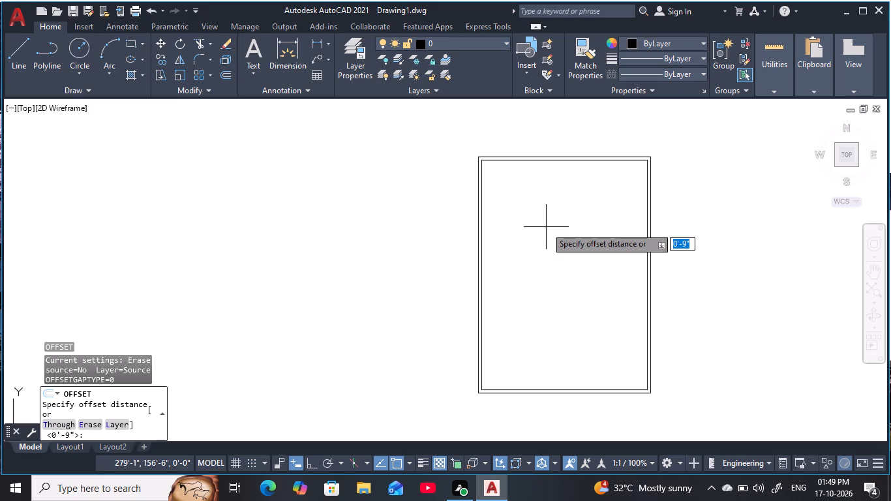
key("5")
type("'")
key("space")
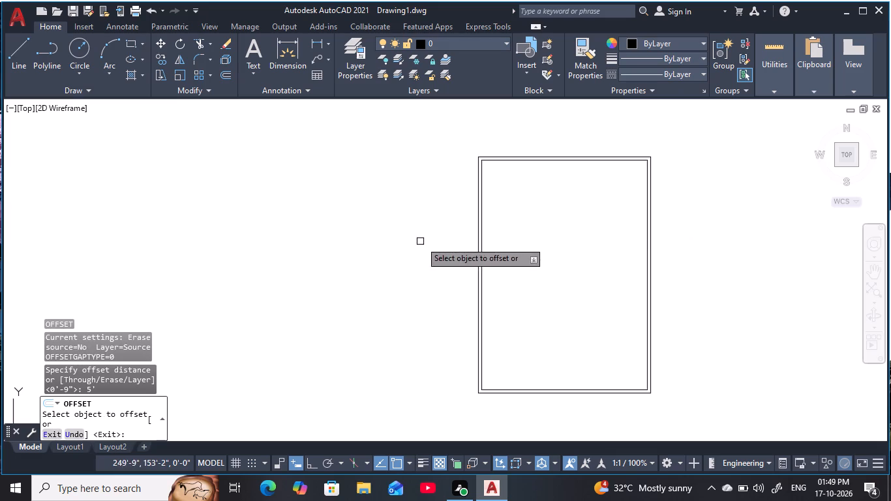
left_click(485, 223)
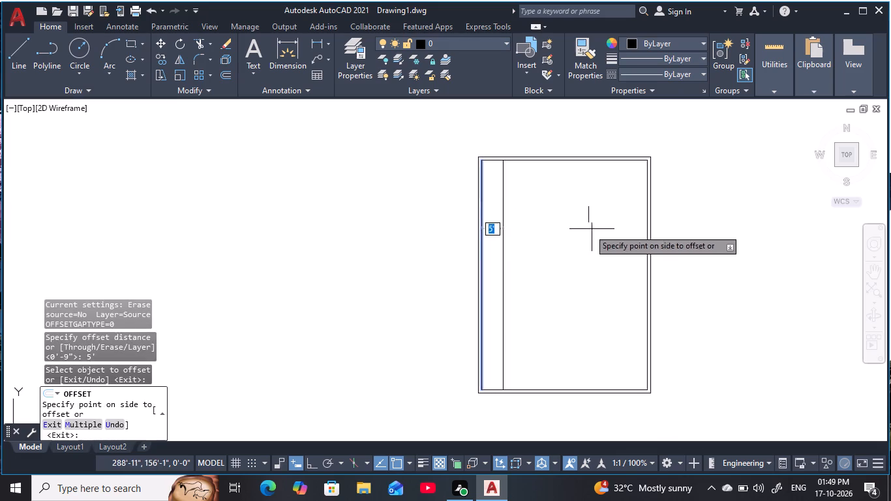
left_click(594, 230)
key("Escape")
key("Escape")
key("Escape")
key("Escape")
key("Escape")
Open the Options dialog at the Open and Save settings, apply them and accept the dialog.
key("o")
key("p")
key("space")
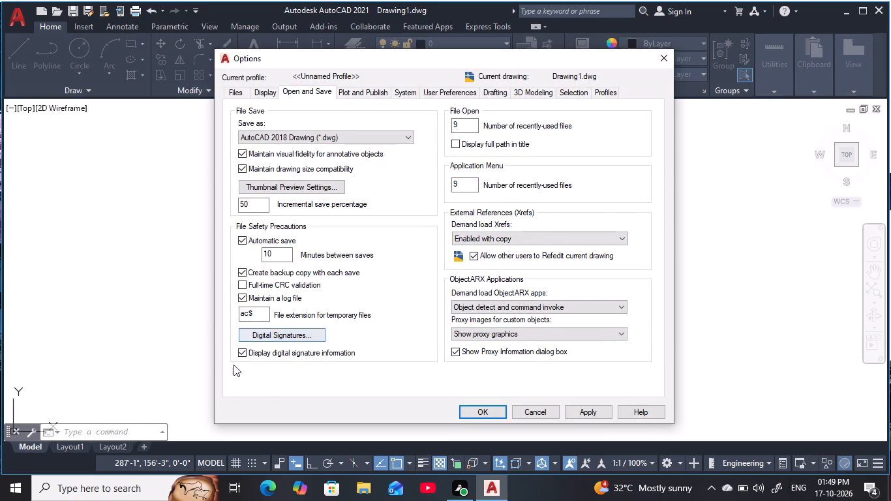
left_click(596, 416)
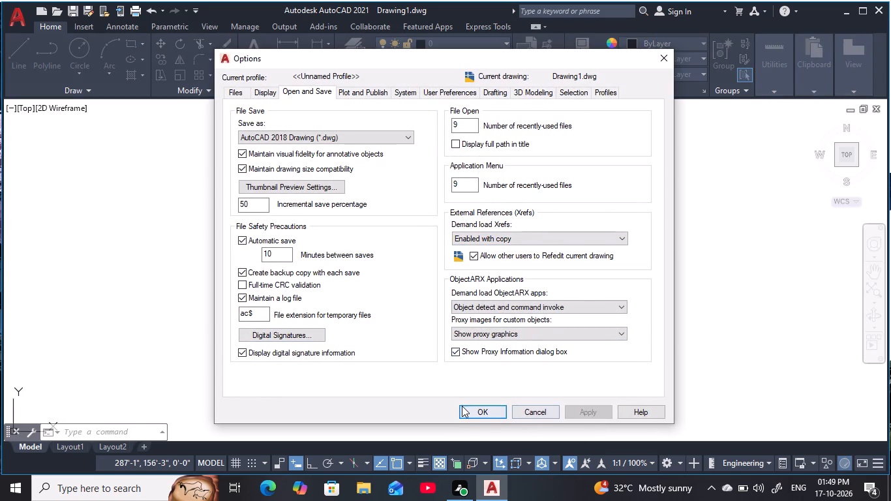
left_click(462, 405)
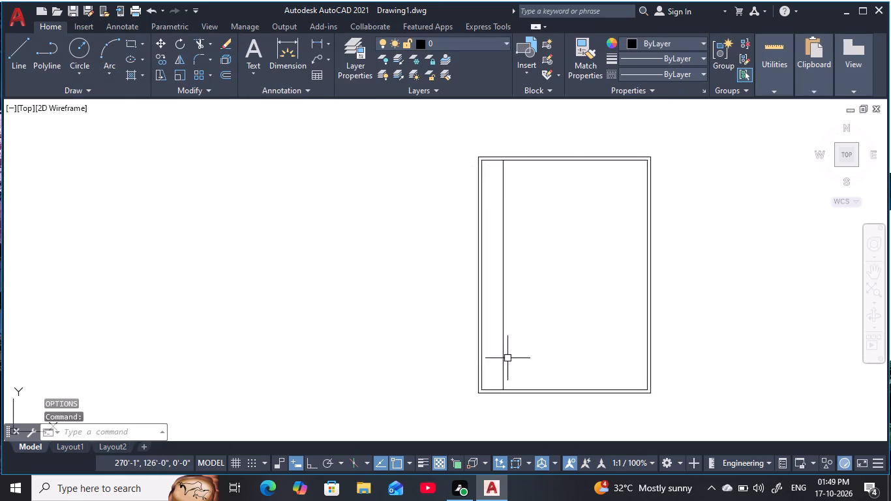
Offset the new interior vertical line 5" to its right to give the partition wall its thickness.
key("Escape")
key("Escape")
key("Escape")
type("o")
key("space")
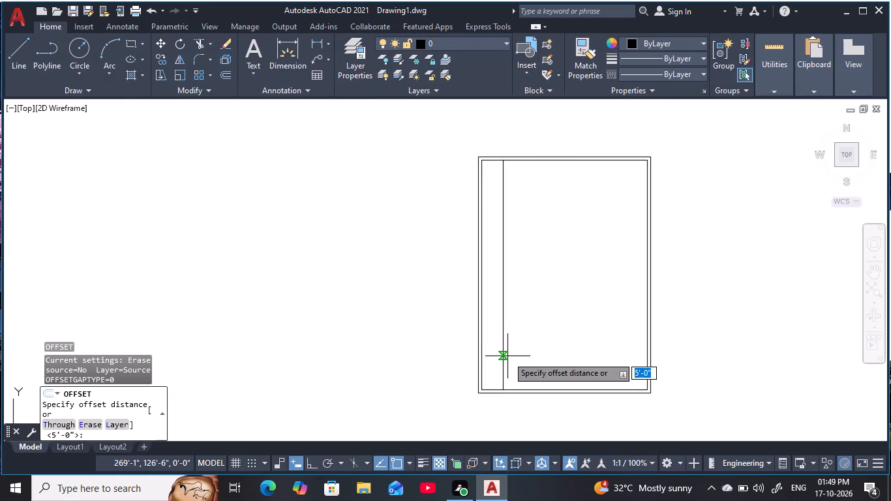
key("4")
key("BackSpace")
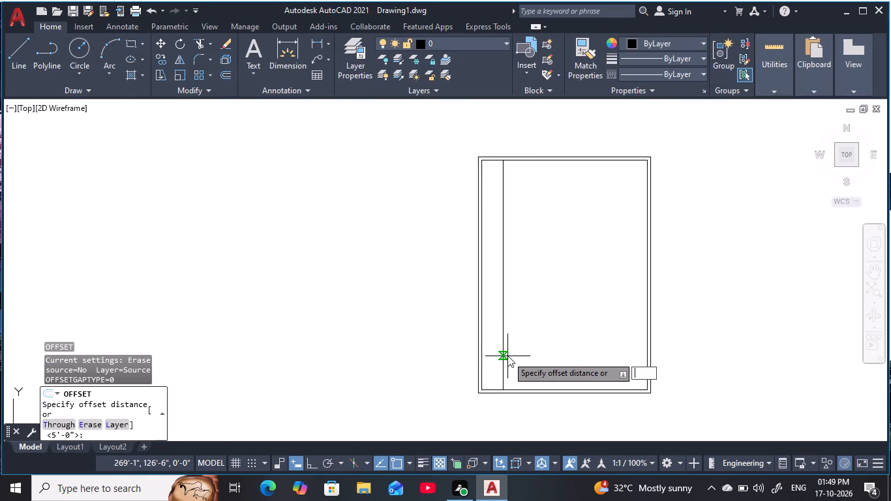
type("5")
key("space")
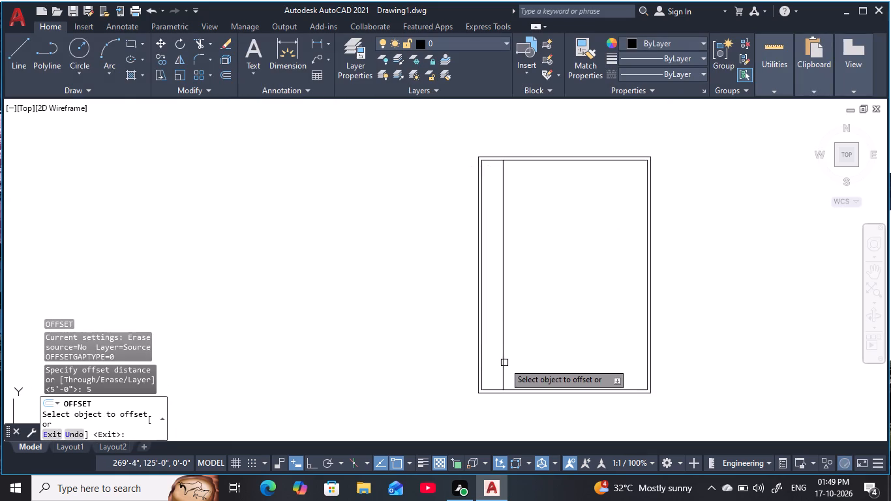
left_click(504, 363)
left_click(553, 346)
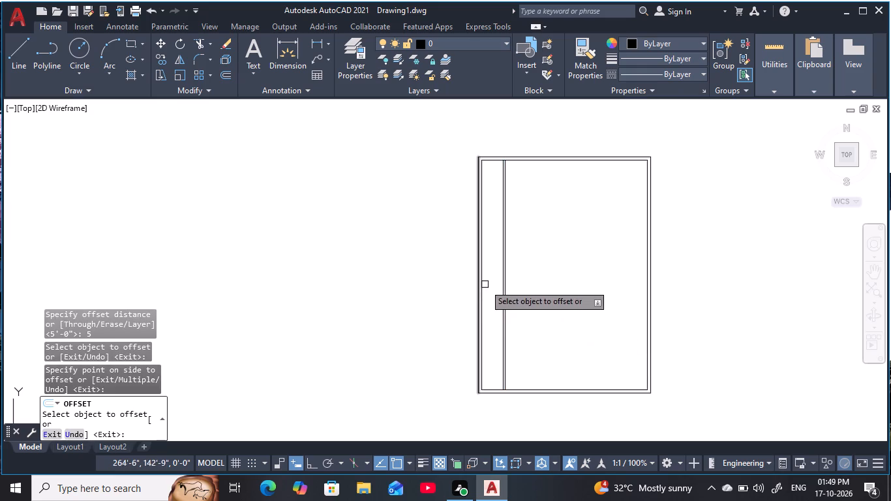
scroll(509, 286, "up", 1)
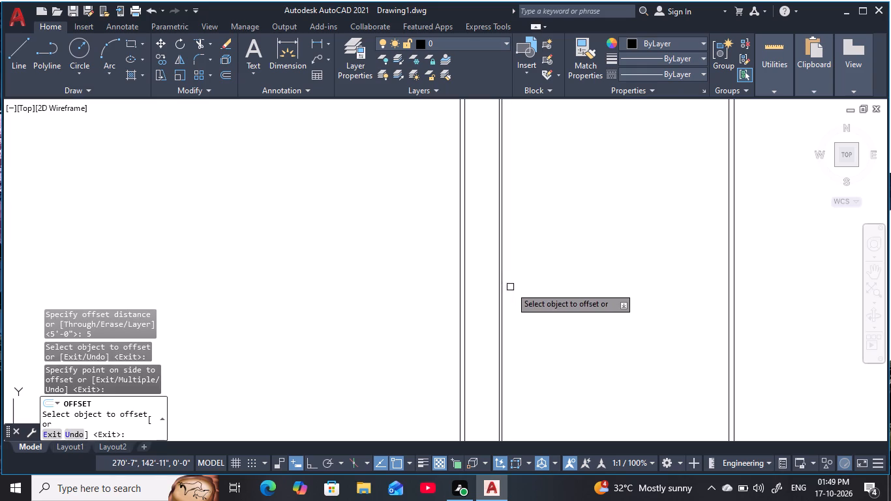
middle_click_drag(513, 296, 494, 386)
key("Escape")
key("Escape")
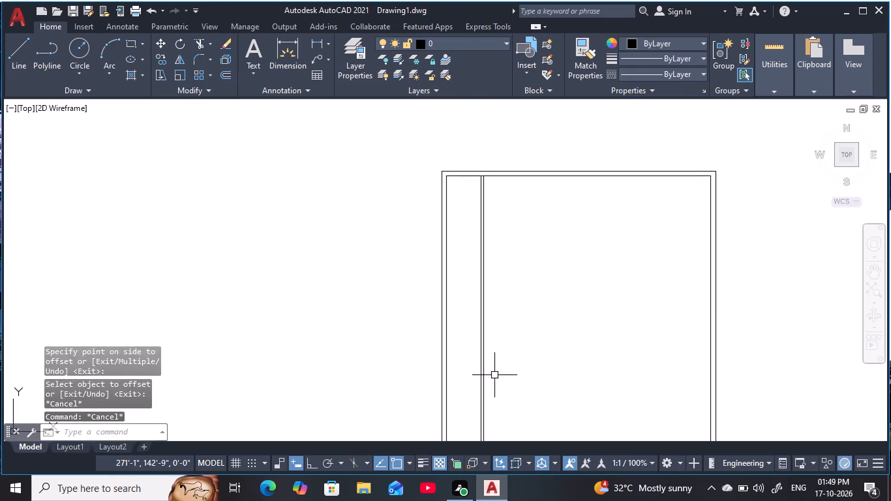
key("Escape")
key("Escape")
key("Escape")
key("Escape")
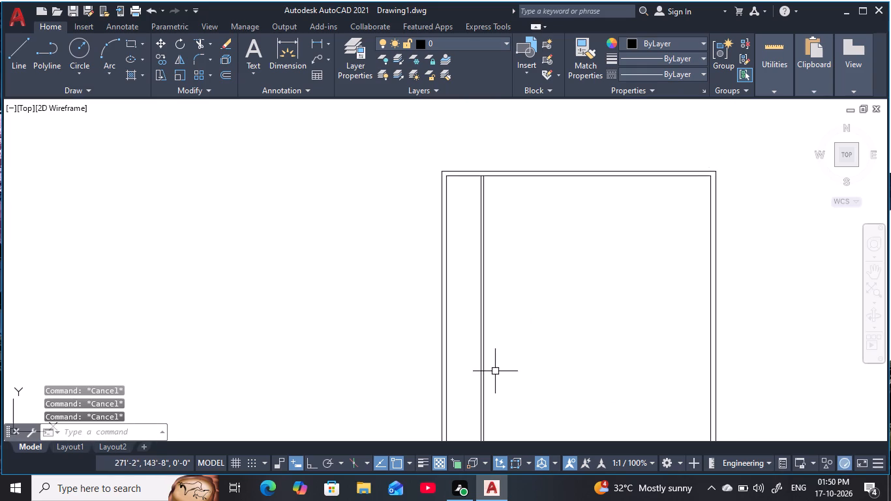
Offset the right-hand line of the first vertical partition 12' to its right.
type("o")
key("space")
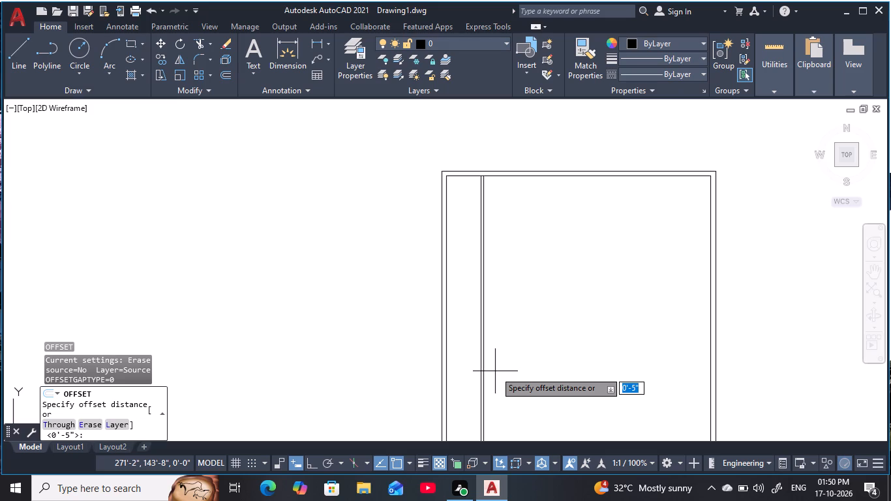
type("12")
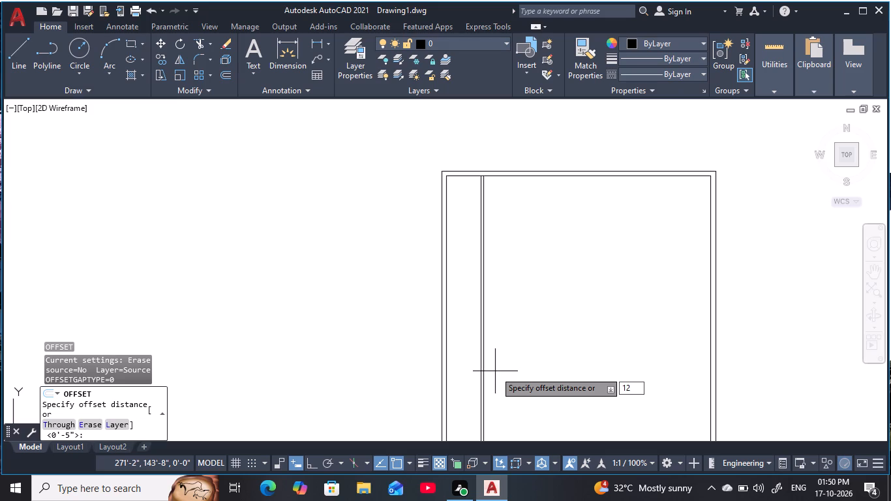
key("apostrophe")
key("space")
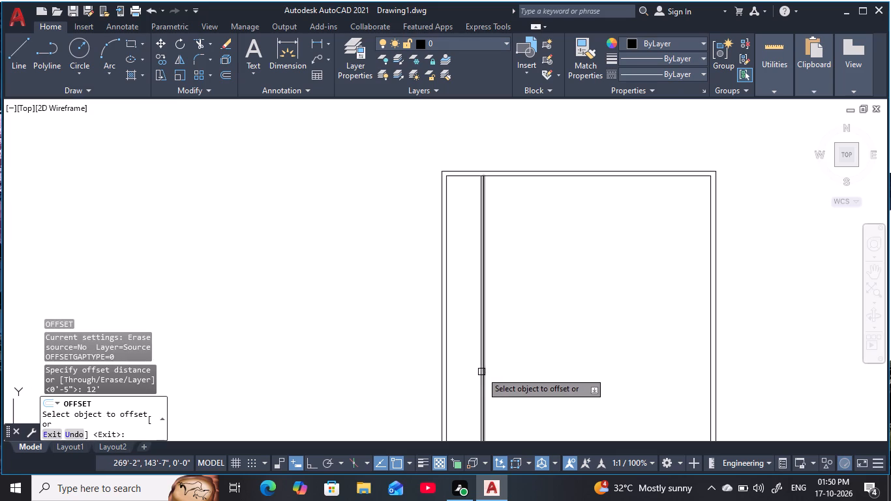
left_click(484, 374)
left_click_drag(620, 351, 631, 344)
key("Escape")
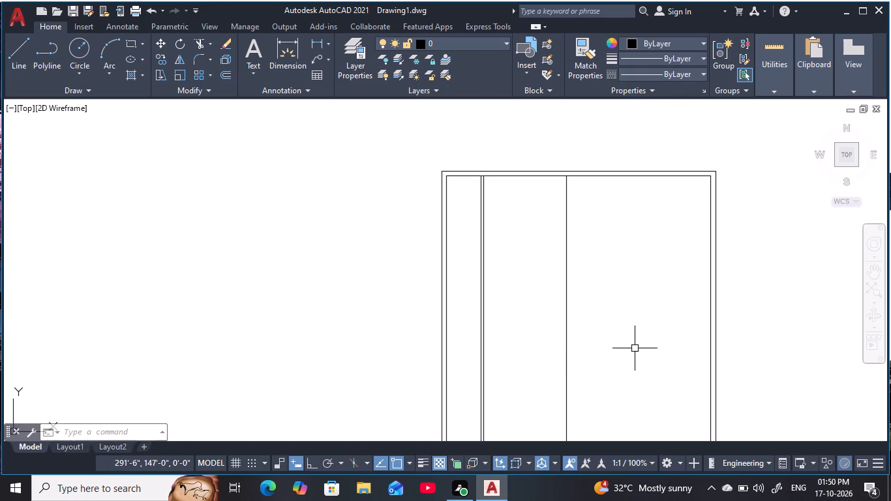
key("Escape")
key("Escape")
key("Escape")
key("Escape")
key("Escape")
Offset the new vertical line 5" to its right to form the second partition wall.
key("o")
key("space")
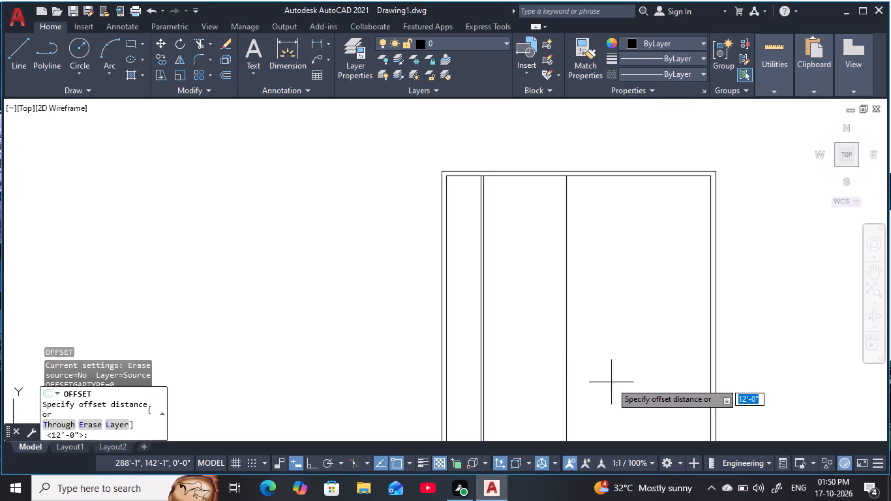
type("5")
key("space")
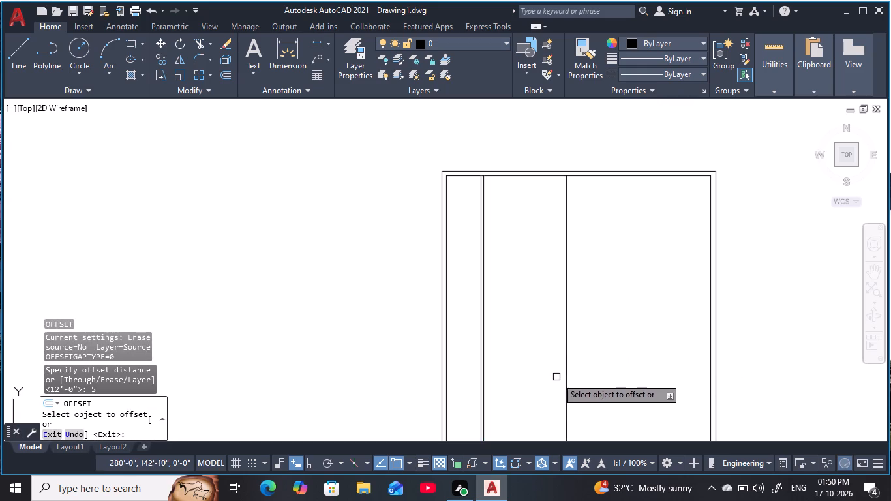
left_click(565, 384)
left_click(630, 371)
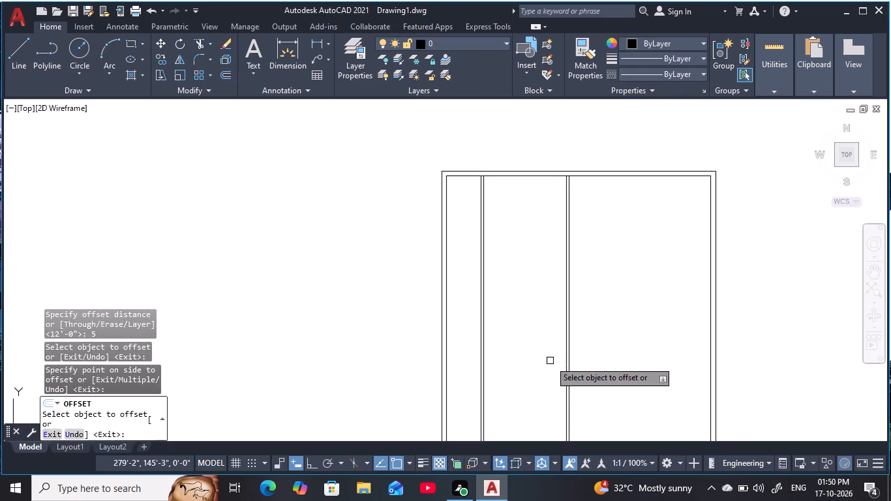
key("Escape")
key("Escape")
key("Escape")
key("Escape")
key("Escape")
key("Escape")
key("Escape")
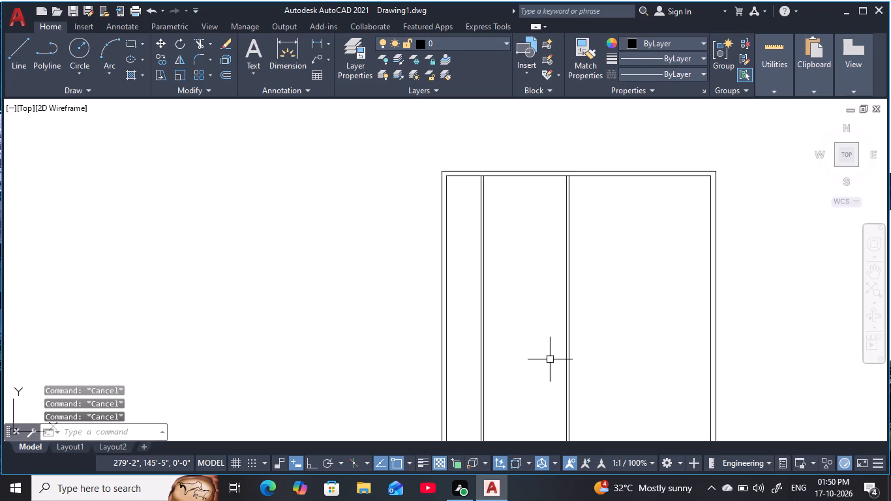
Offset the right-hand line of the second vertical partition 10' to its right.
type("o")
key("space")
type("10'")
key("space")
left_click(569, 355)
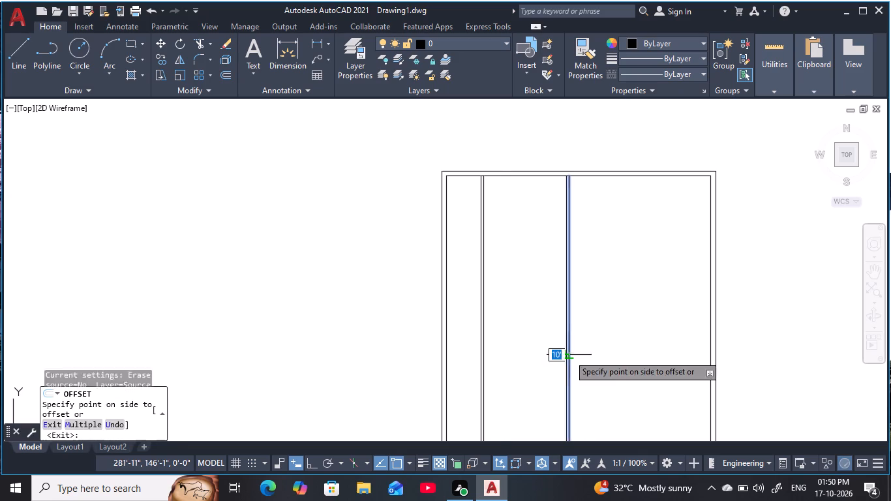
left_click(676, 325)
middle_click_drag(681, 326, 638, 337)
key("Escape")
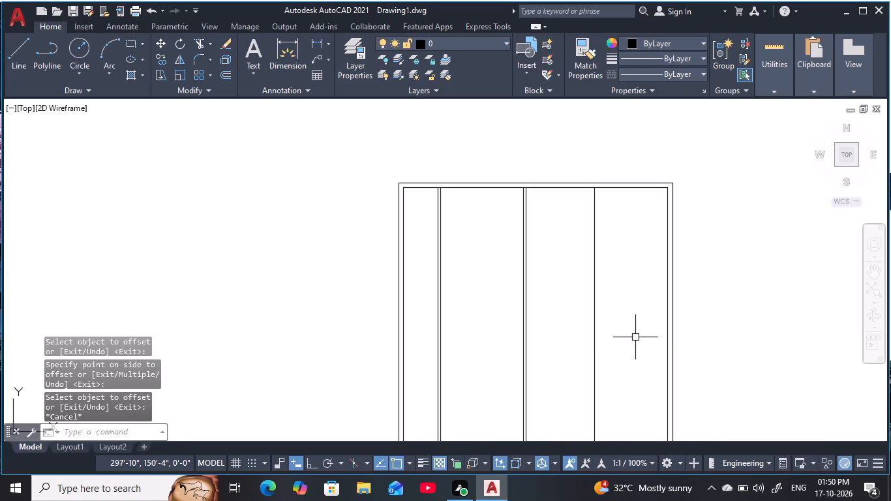
key("Escape")
key("Escape")
key("Escape")
Offset the newest vertical line 5" to its right to form the third partition wall.
key("o")
key("space")
type("5")
key("space")
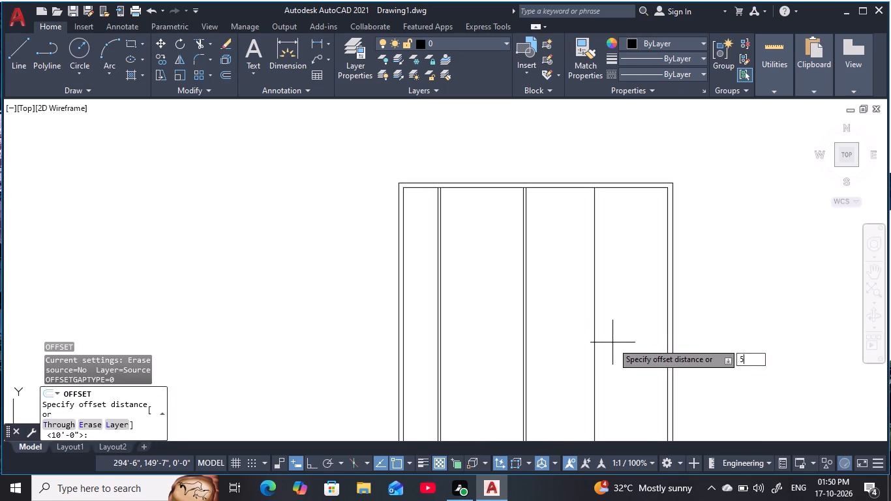
left_click(594, 355)
left_click(645, 340)
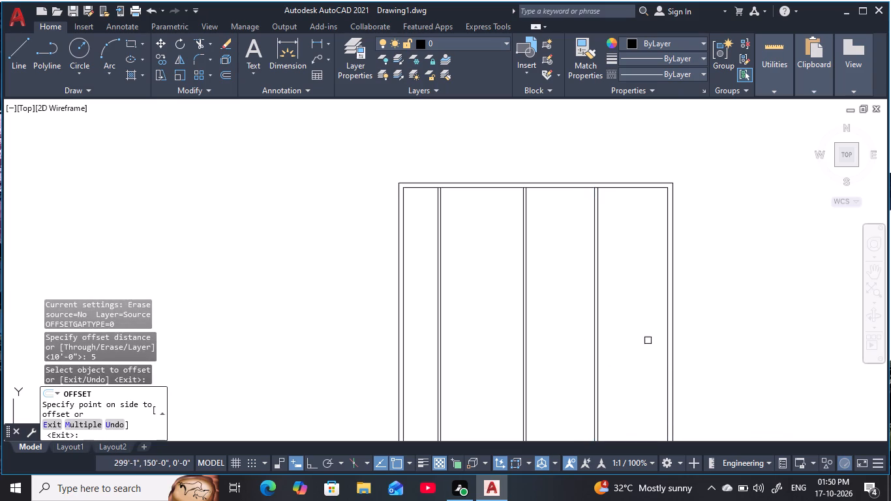
key("Escape")
key("Escape")
key("Escape")
key("Escape")
key("Escape")
key("Escape")
Check the clear width between the third partition and the right outer wall's inner line with a temporary linear dimension.
middle_click_drag(624, 339, 577, 340)
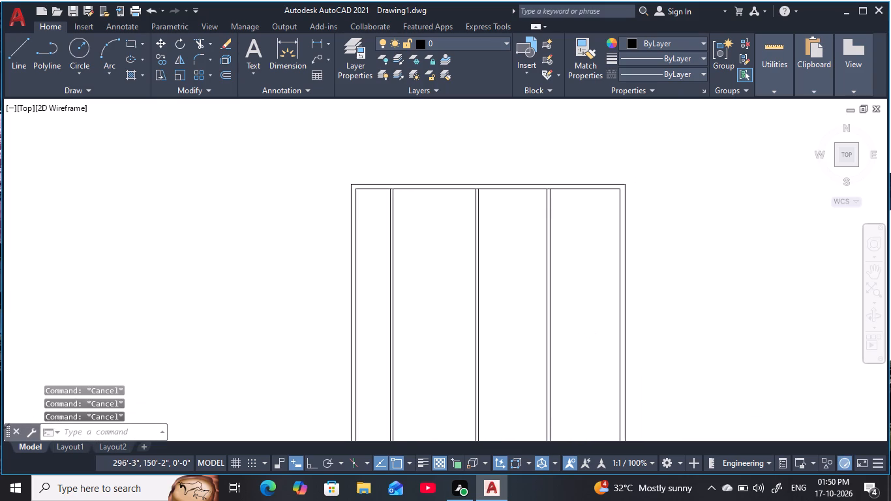
key("Escape")
middle_click_drag(577, 340, 574, 341)
key("Escape")
key("Escape")
key("d")
type("li")
key("space")
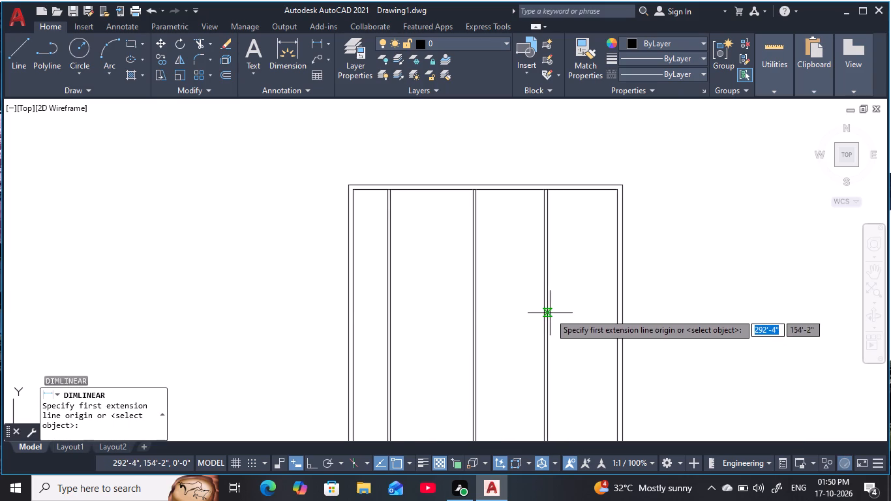
left_click(550, 313)
left_click(619, 311)
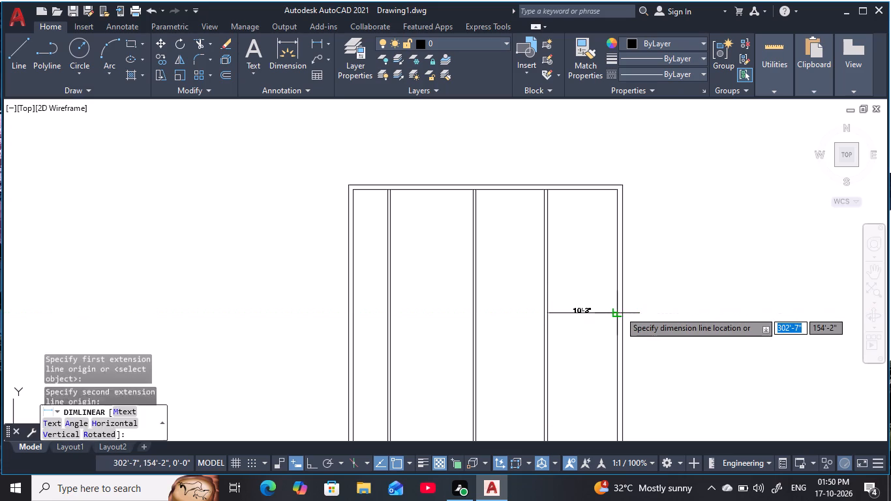
scroll(613, 310, "up", 3)
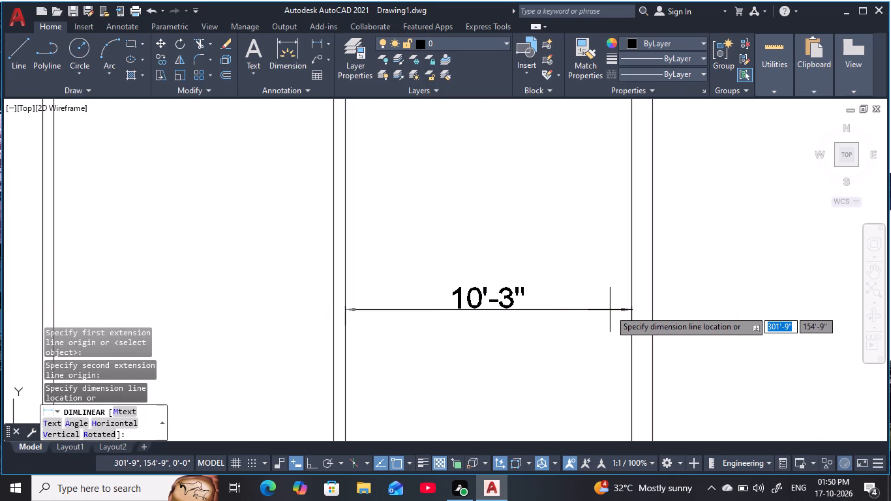
key("Escape")
key("Escape")
key("Escape")
key("Escape")
scroll(581, 313, "down", 1)
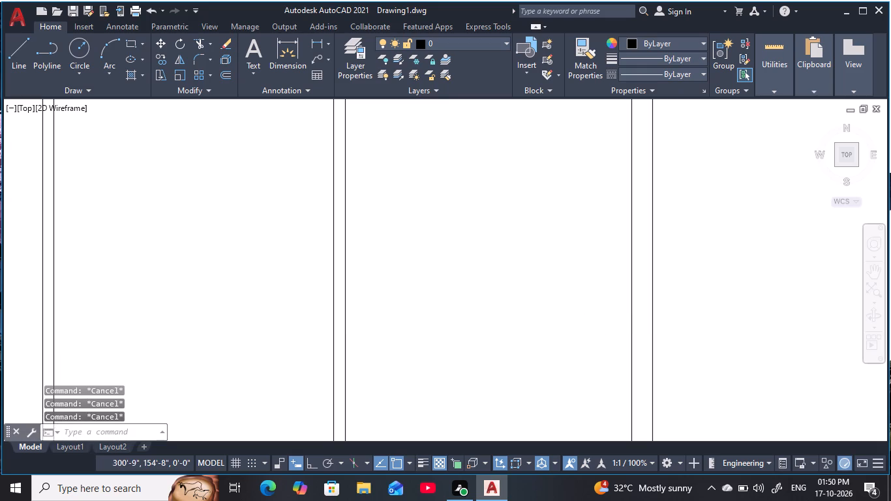
middle_click_drag(581, 313, 610, 363)
scroll(611, 364, "down", 1)
middle_click_drag(598, 344, 602, 359)
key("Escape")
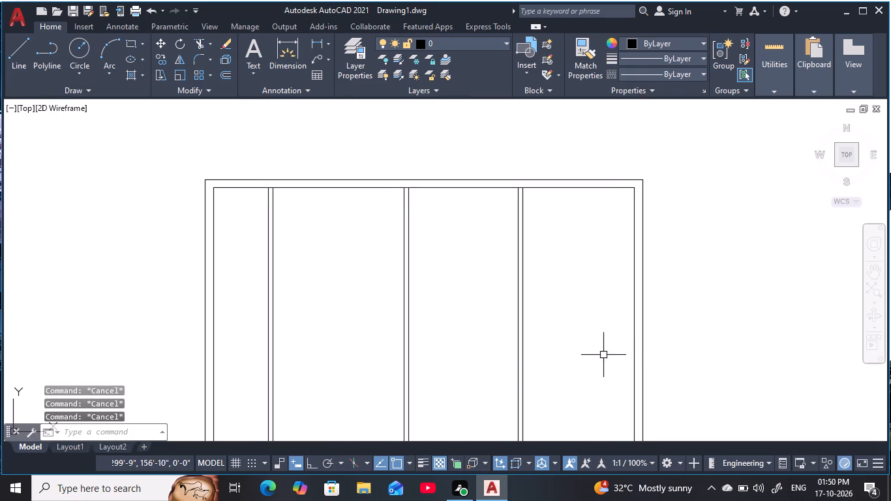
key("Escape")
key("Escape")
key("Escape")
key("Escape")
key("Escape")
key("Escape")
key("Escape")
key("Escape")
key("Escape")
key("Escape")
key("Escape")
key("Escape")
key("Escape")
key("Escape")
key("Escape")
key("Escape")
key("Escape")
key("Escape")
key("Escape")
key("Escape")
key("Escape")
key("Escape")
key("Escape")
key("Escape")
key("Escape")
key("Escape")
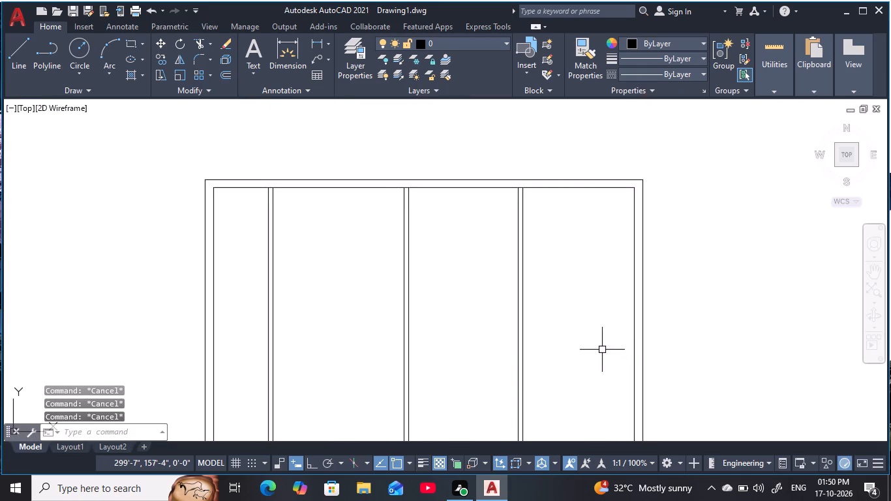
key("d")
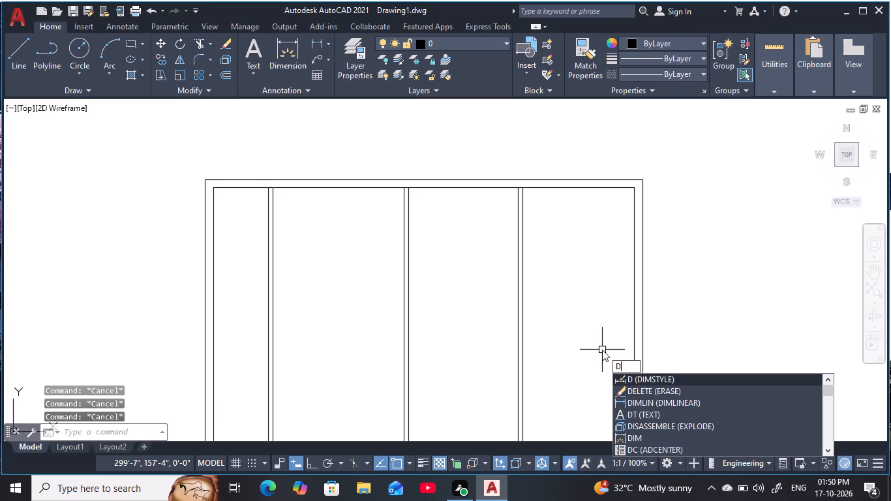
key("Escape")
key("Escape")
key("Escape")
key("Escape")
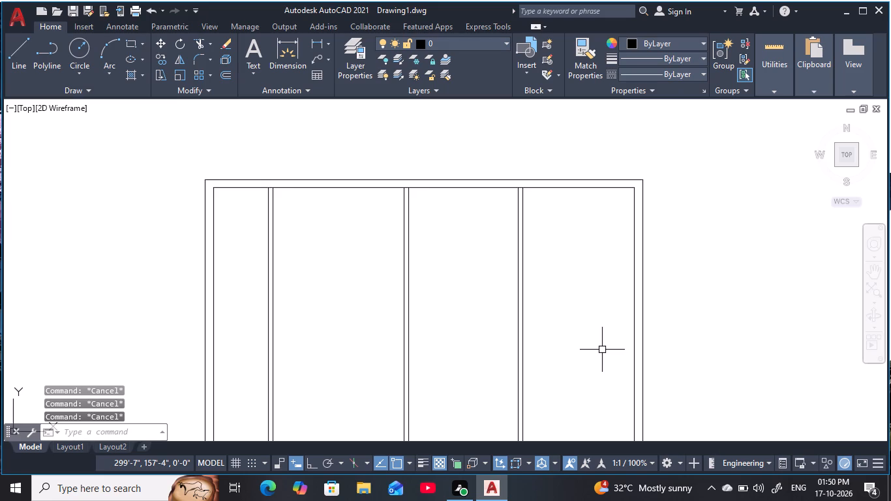
Offset the inner line of the top outer wall 11' down into the plan.
scroll(600, 350, "down", 1)
middle_click_drag(599, 350, 622, 317)
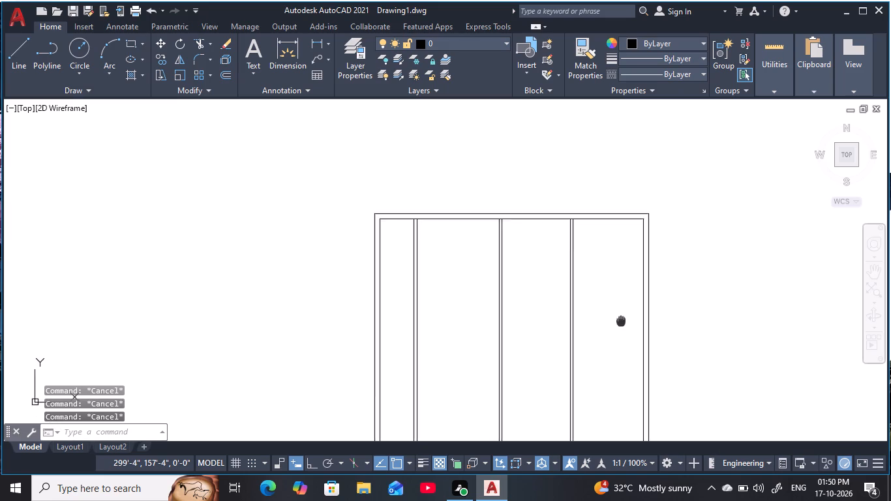
middle_click_drag(622, 317, 600, 312)
key("Escape")
key("Escape")
middle_click_drag(562, 324, 609, 220)
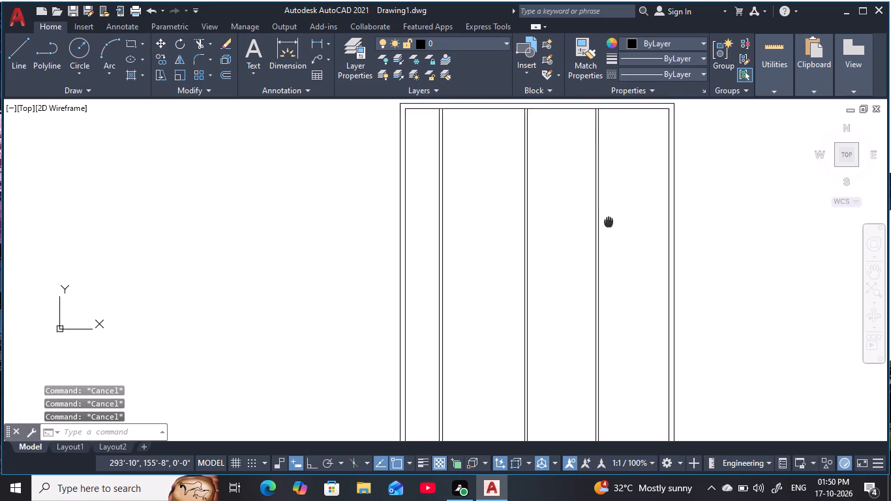
middle_click_drag(609, 220, 607, 218)
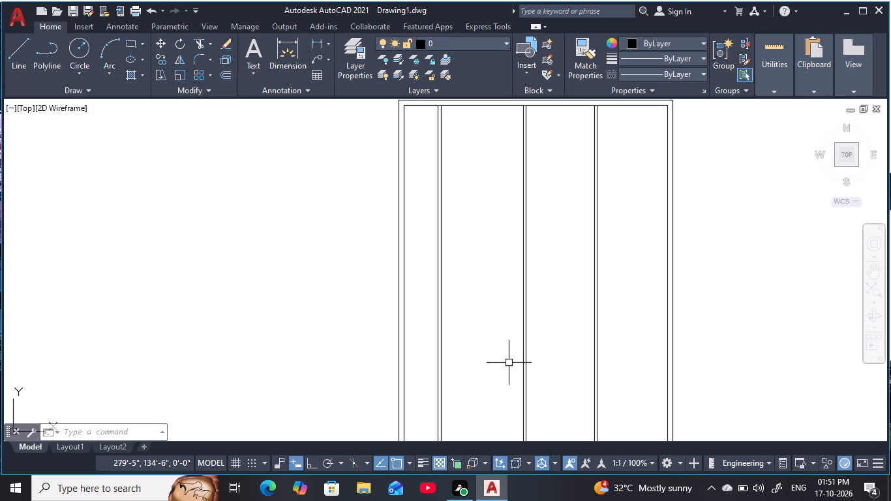
key("Escape")
key("Escape")
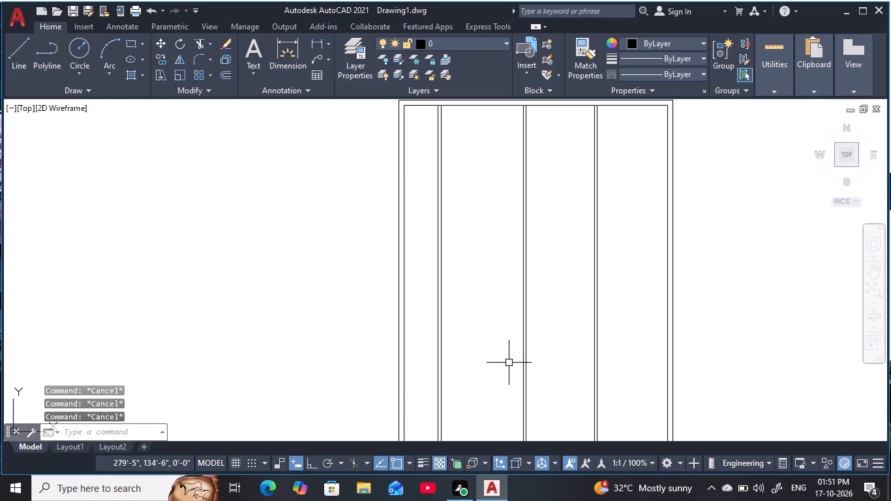
type("o")
key("space")
type("11")
key("apostrophe")
key("space")
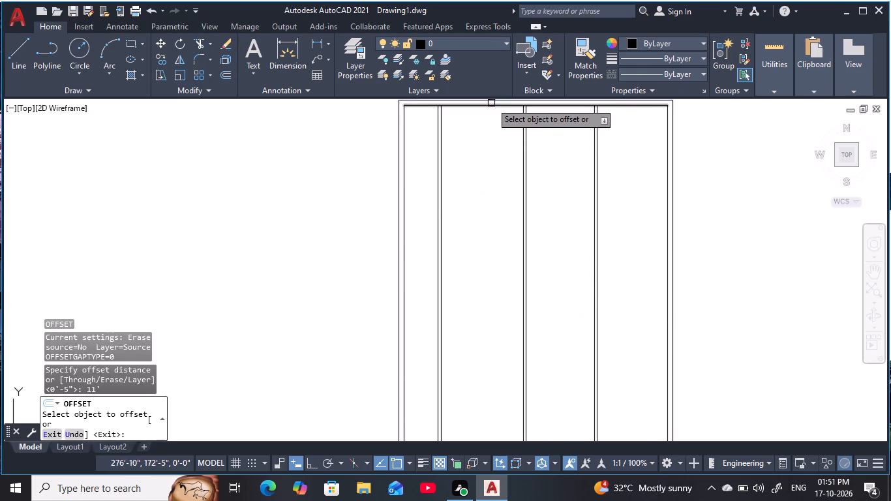
middle_click_drag(492, 119, 476, 145)
left_click(472, 133)
left_click(487, 308)
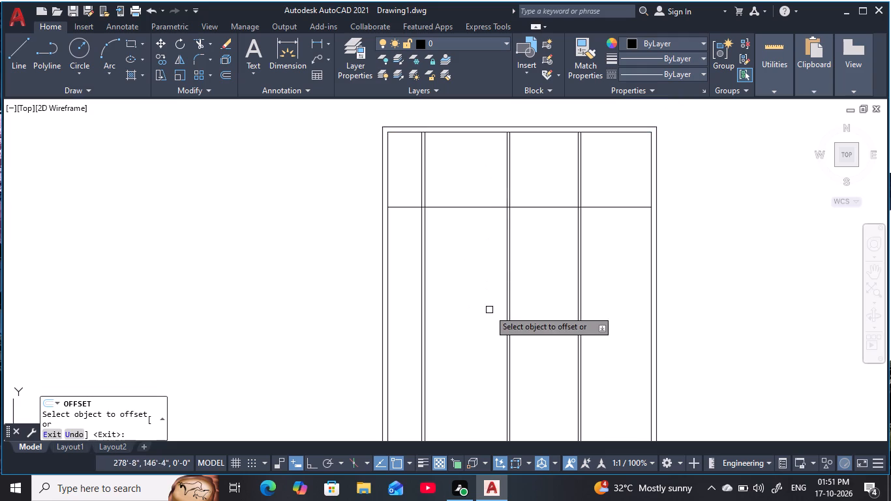
key("Escape")
key("Escape")
key("Escape")
key("Escape")
key("Escape")
key("Escape")
key("Escape")
key("Escape")
key("Escape")
key("Escape")
key("Escape")
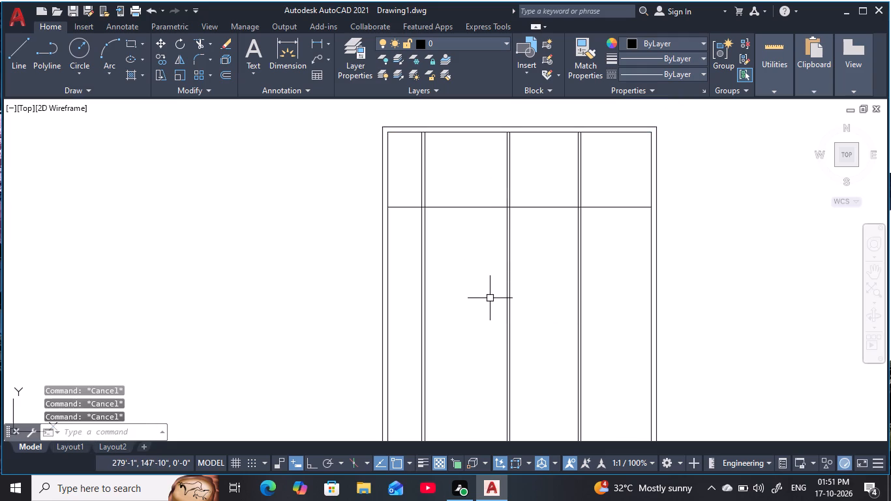
Offset the new horizontal line 5" downward to give the cross partition its thickness.
type("o")
key("space")
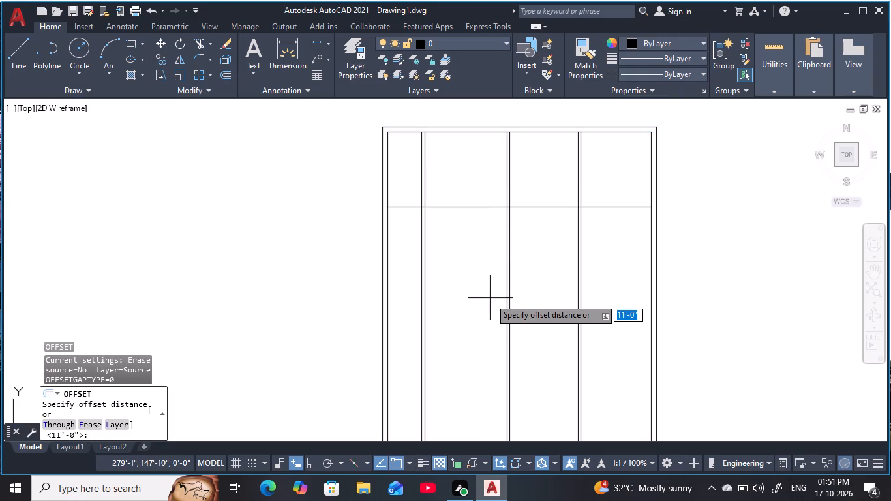
type("5")
key("space")
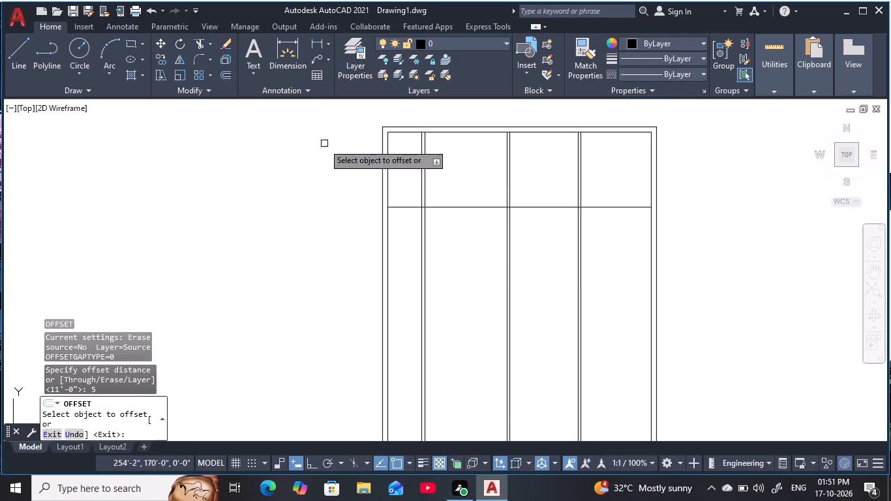
left_click(491, 209)
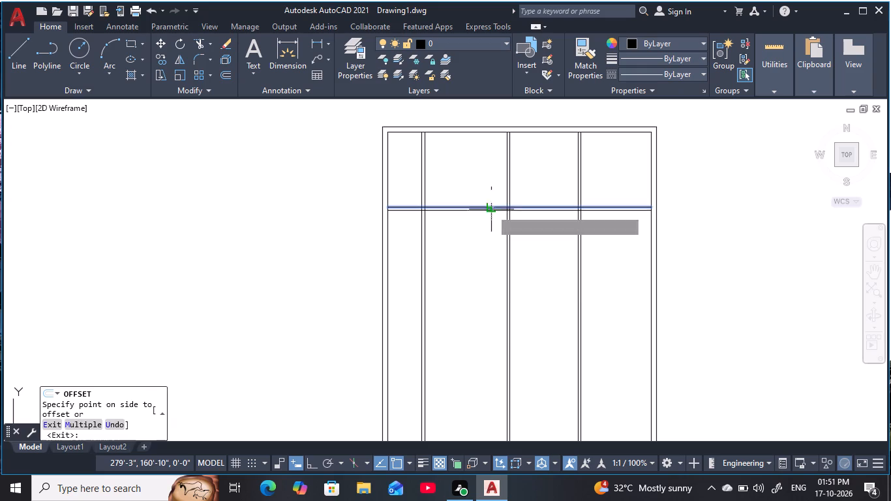
left_click(491, 320)
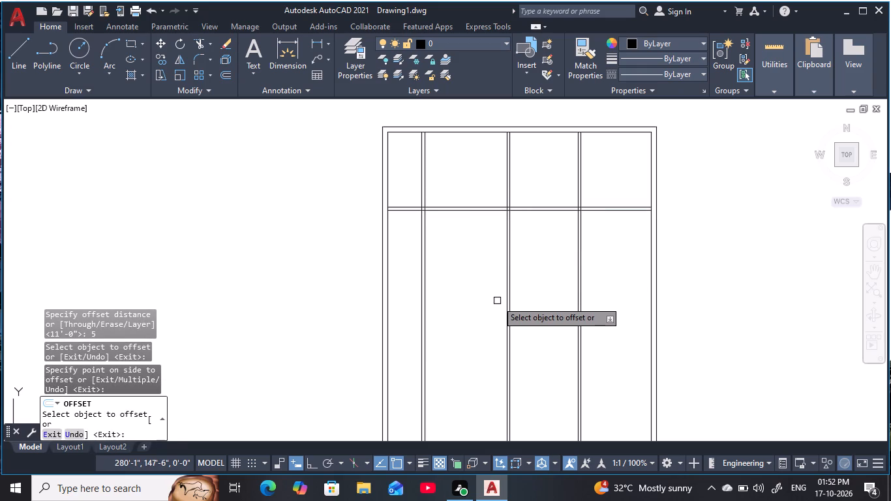
middle_click_drag(494, 301, 469, 315)
type("o")
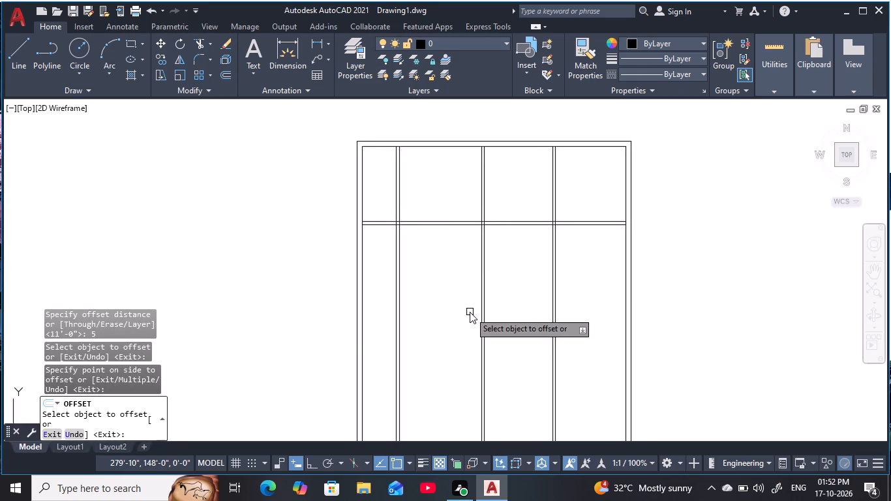
key("space")
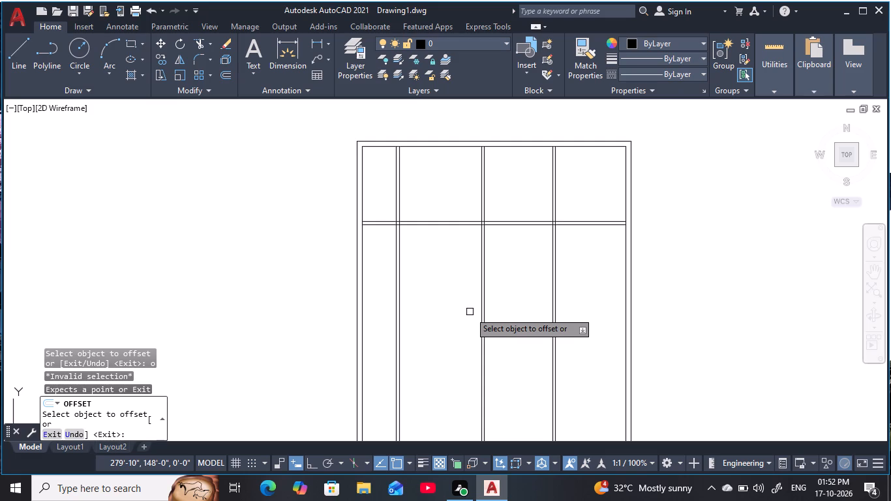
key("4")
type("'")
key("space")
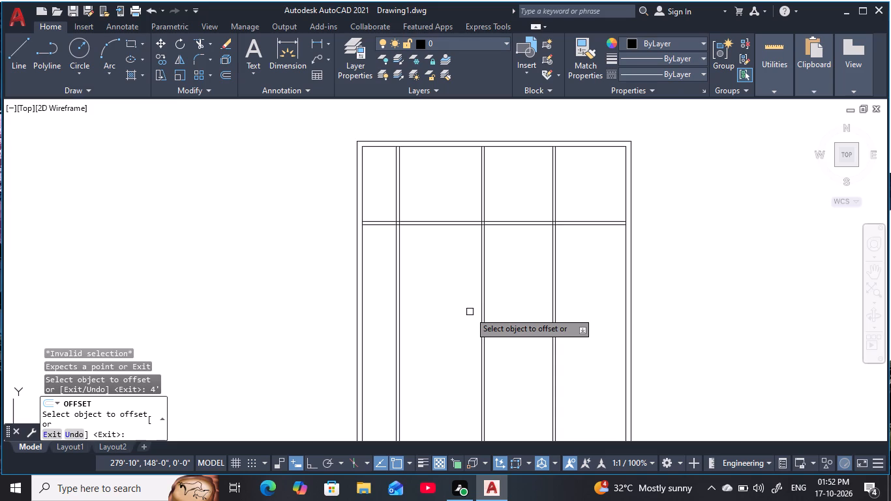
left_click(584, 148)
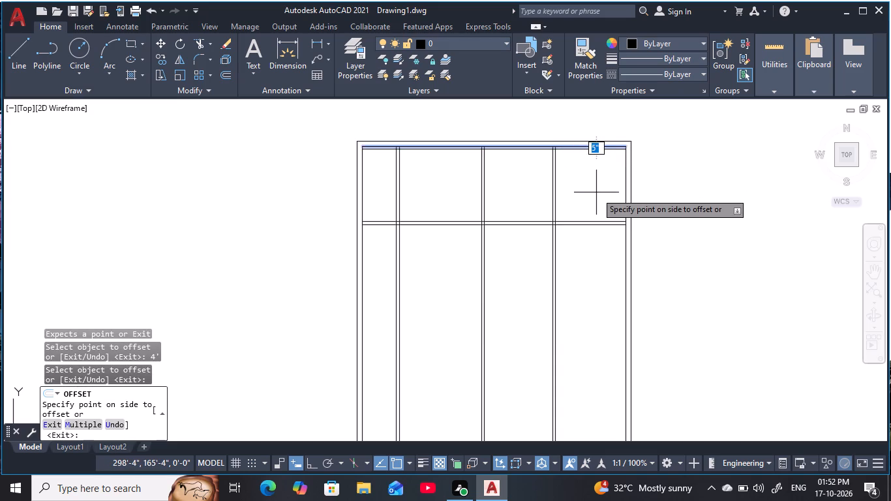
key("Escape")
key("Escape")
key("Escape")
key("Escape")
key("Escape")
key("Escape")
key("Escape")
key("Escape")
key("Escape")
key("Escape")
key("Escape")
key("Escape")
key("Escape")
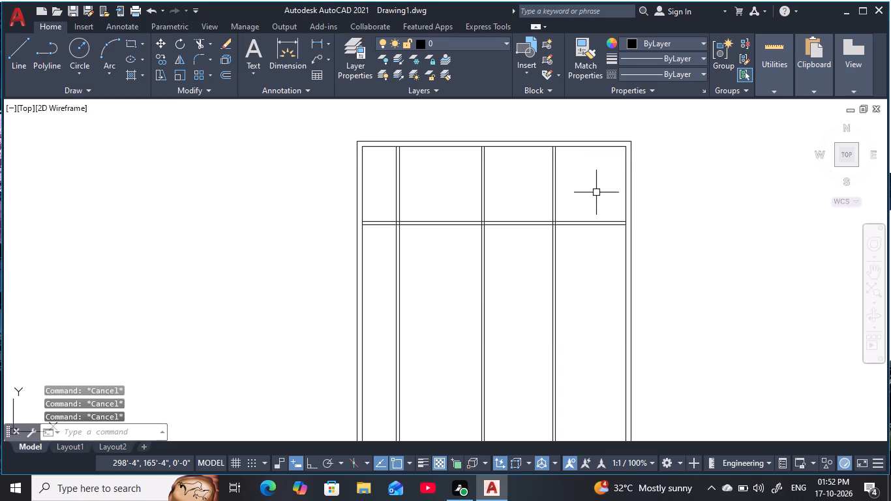
Offset the inner line of the top outer wall 4' down into the plan.
type("o 4'")
key("space")
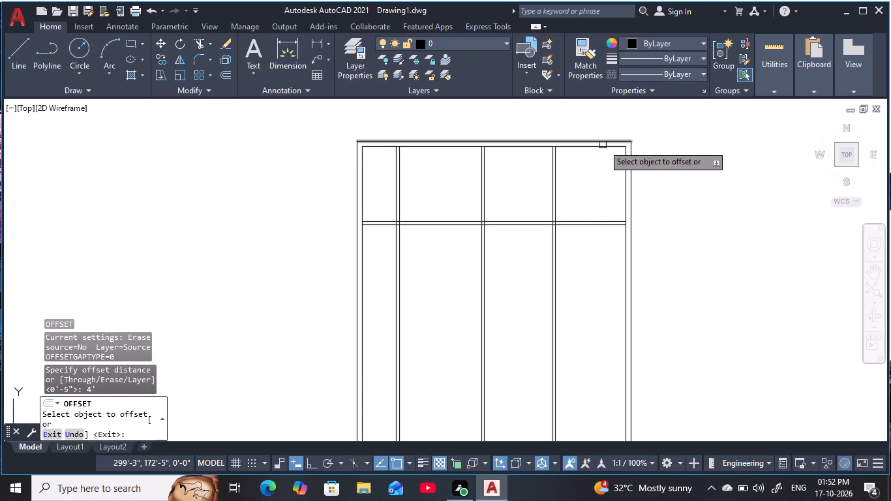
left_click(605, 150)
left_click(603, 144)
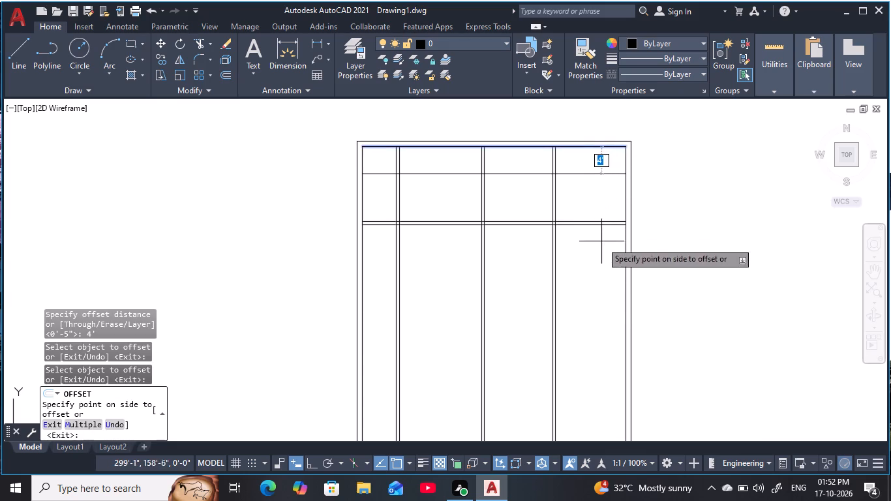
left_click(601, 286)
key("Escape")
key("Escape")
key("Escape")
key("Escape")
key("Escape")
key("Escape")
key("Escape")
key("Escape")
key("Escape")
key("Escape")
key("Escape")
key("Escape")
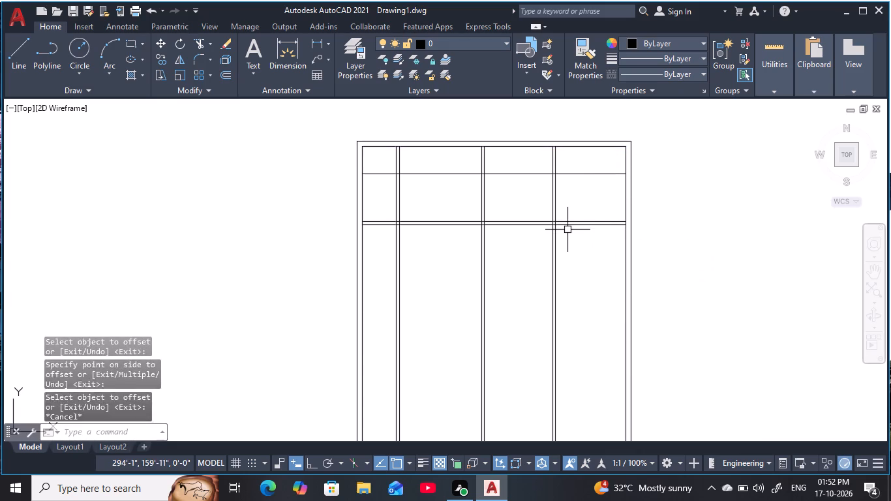
Offset the new 4' horizontal line 5" downward to give the upper cross partition its thickness.
type("o 5")
key("space")
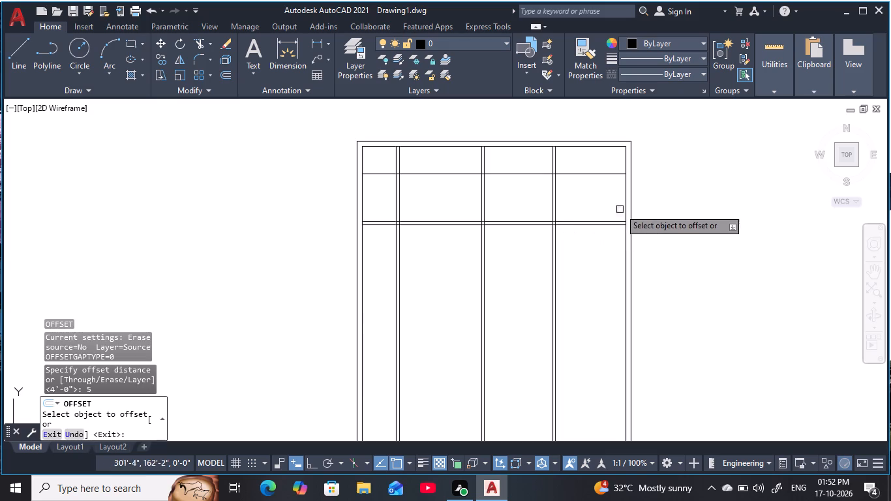
left_click(586, 175)
left_click(592, 207)
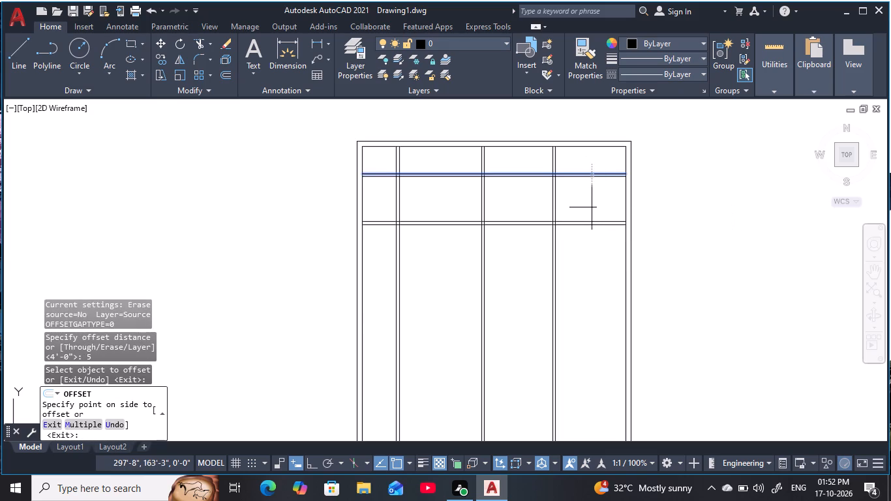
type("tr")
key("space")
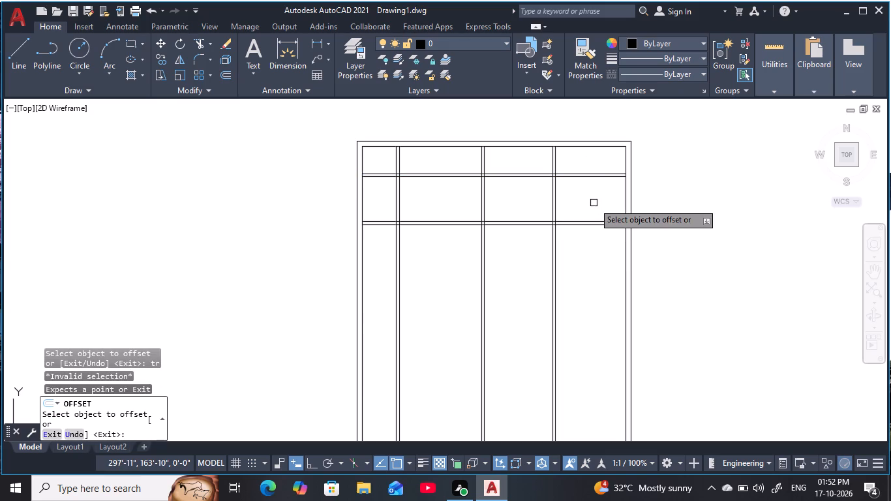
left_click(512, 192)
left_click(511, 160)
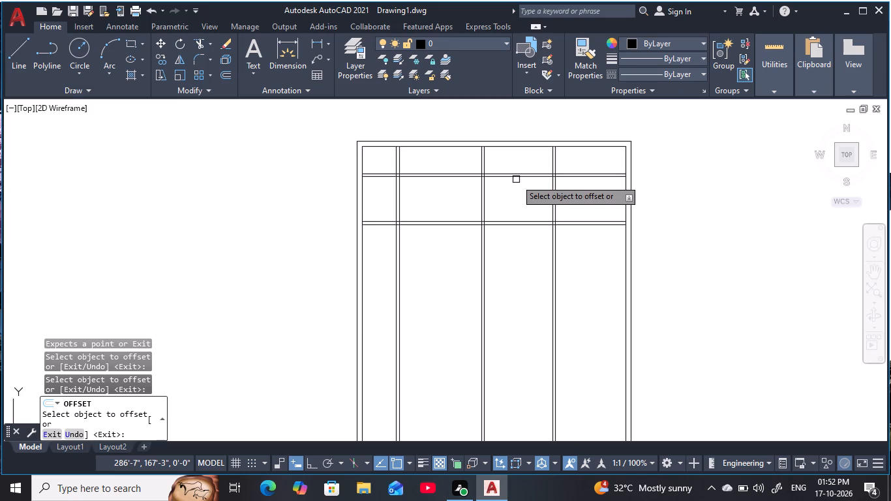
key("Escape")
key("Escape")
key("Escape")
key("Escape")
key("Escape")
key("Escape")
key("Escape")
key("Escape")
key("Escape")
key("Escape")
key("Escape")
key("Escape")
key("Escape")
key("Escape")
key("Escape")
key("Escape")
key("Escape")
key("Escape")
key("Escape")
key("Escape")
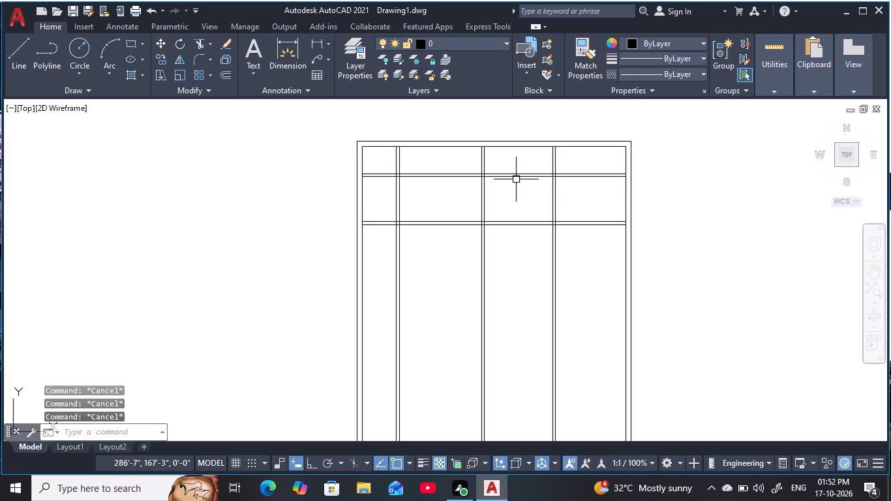
Trim both lines of the upper cross partition out of the three bays left of the third vertical partition.
type("tr")
key("space")
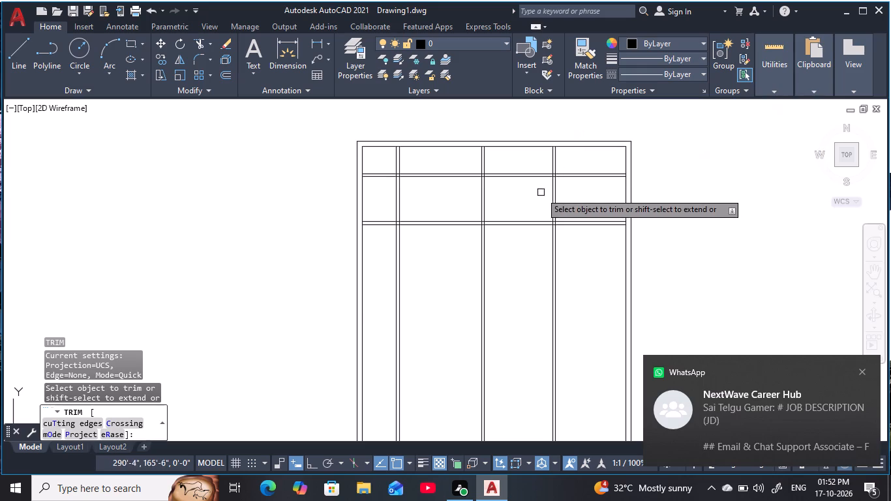
left_click_drag(524, 190, 524, 181)
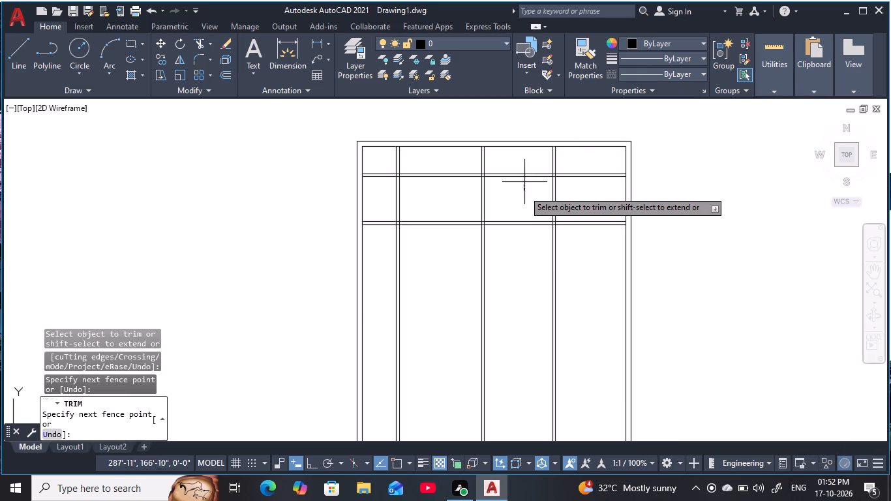
left_click_drag(524, 181, 519, 166)
left_click_drag(449, 186, 442, 162)
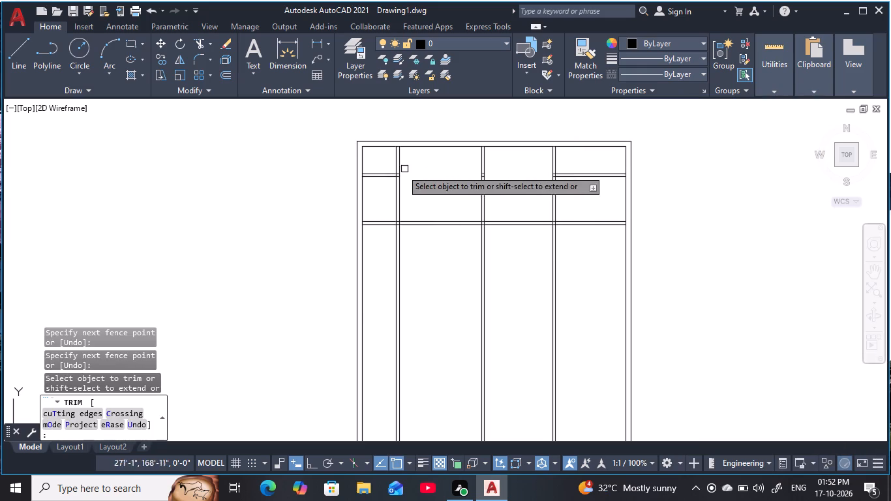
left_click_drag(374, 185, 374, 170)
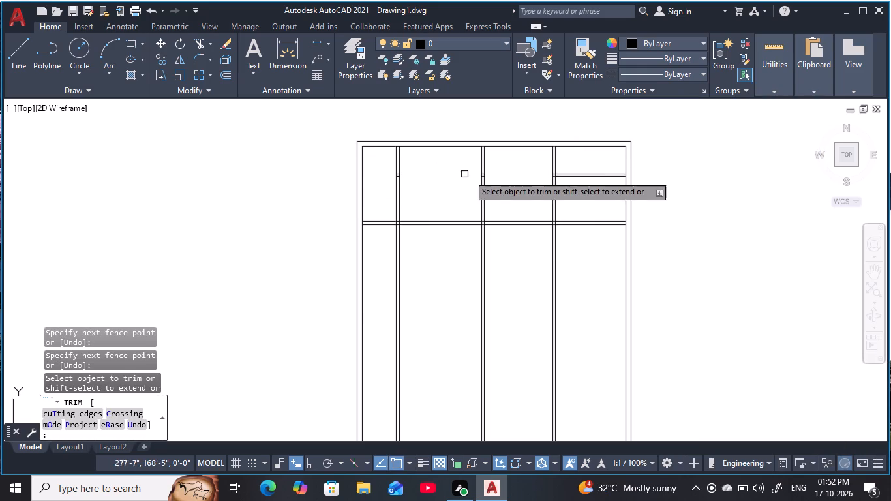
Trim both lines of the lower cross partition out of the rightmost bay, between the third partition and the outer wall.
scroll(594, 166, "up", 1)
middle_click_drag(594, 166, 553, 146)
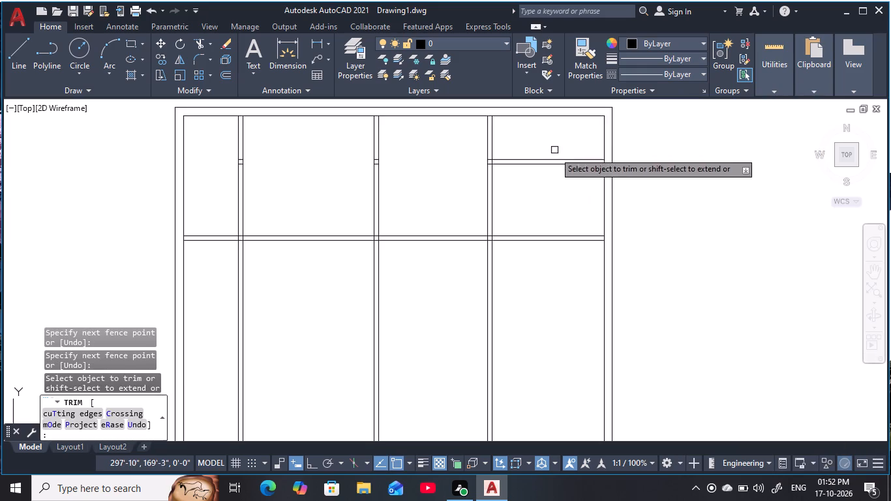
left_click_drag(561, 260, 549, 215)
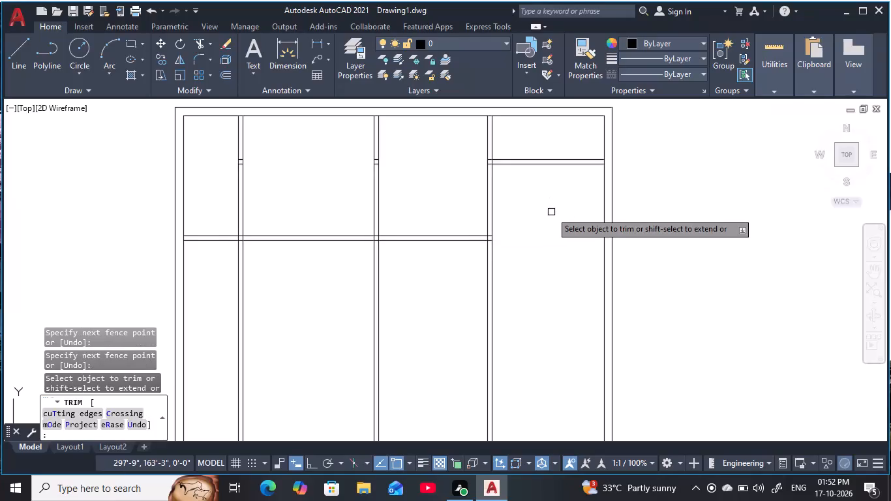
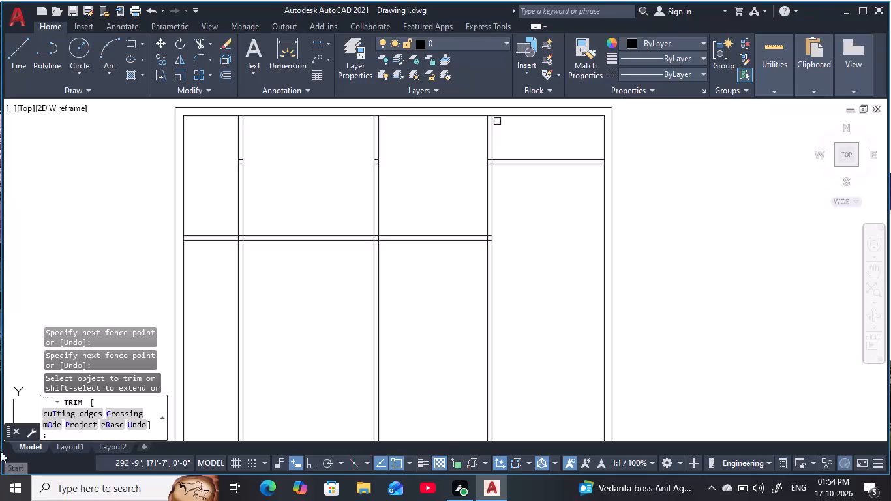
Offset the lower line of the rightmost bay's cross partition 11' down into the bay.
key("Escape")
key("Escape")
key("Escape")
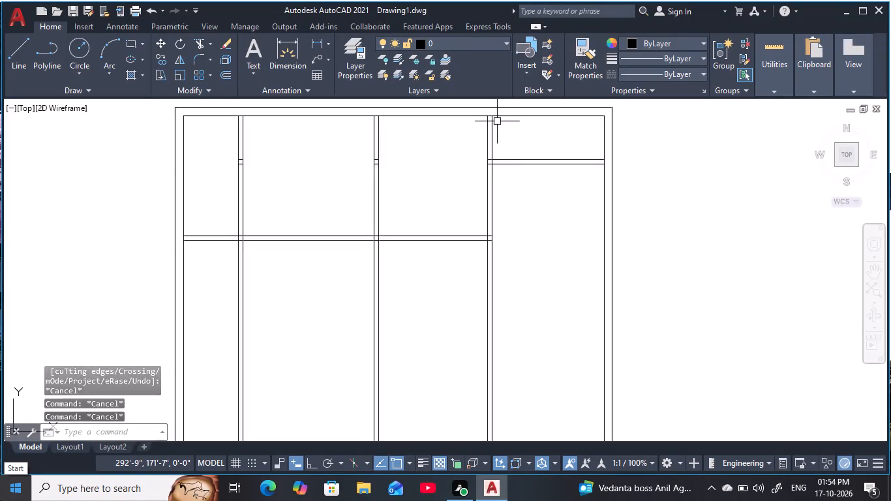
key("Escape")
type("o 11")
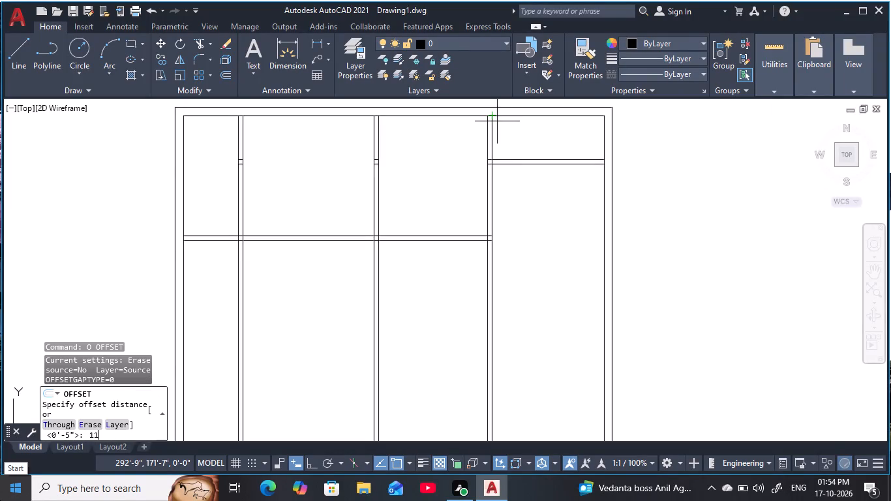
key("apostrophe")
key("space")
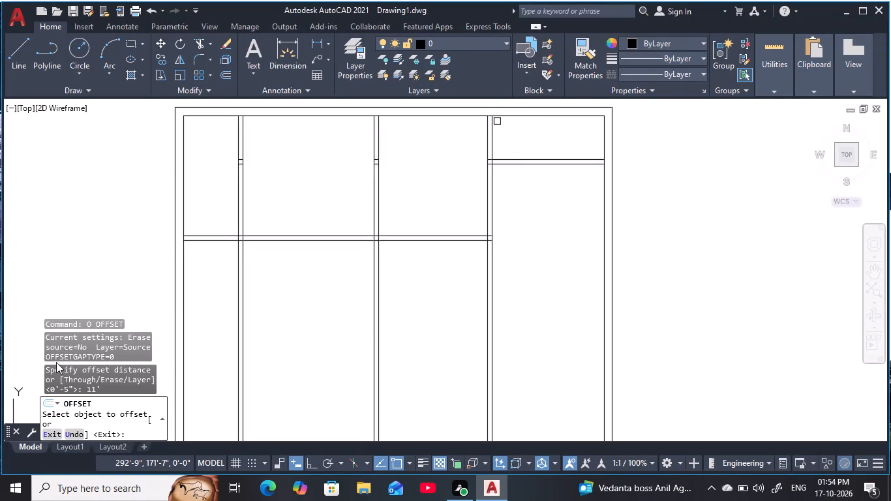
left_click(550, 166)
left_click(516, 403)
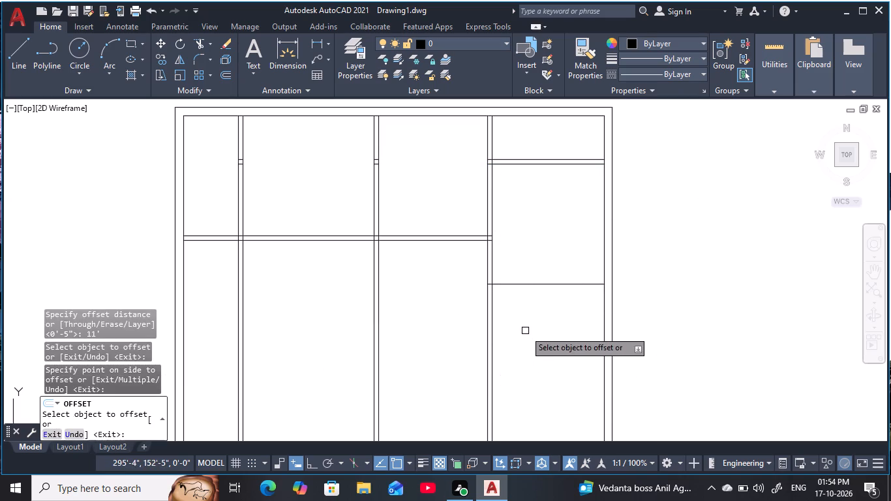
key("Escape")
key("Escape")
key("Escape")
key("Escape")
key("Escape")
key("Escape")
key("Escape")
key("Escape")
key("Escape")
key("Escape")
key("Escape")
key("Escape")
key("Escape")
key("Escape")
key("Escape")
key("Escape")
key("Escape")
Offset the new 11' line in the rightmost bay 5" downward to give that cross partition its thickness.
key("o")
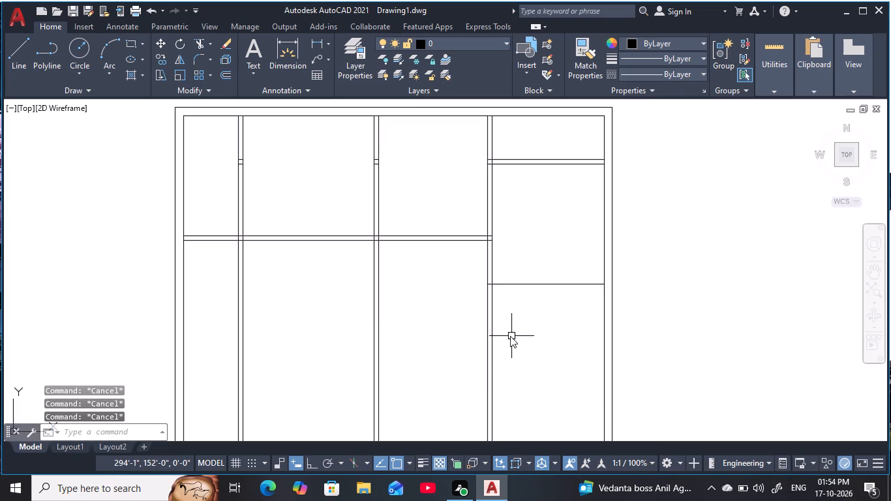
key("space")
type("5")
key("space")
left_click(521, 287)
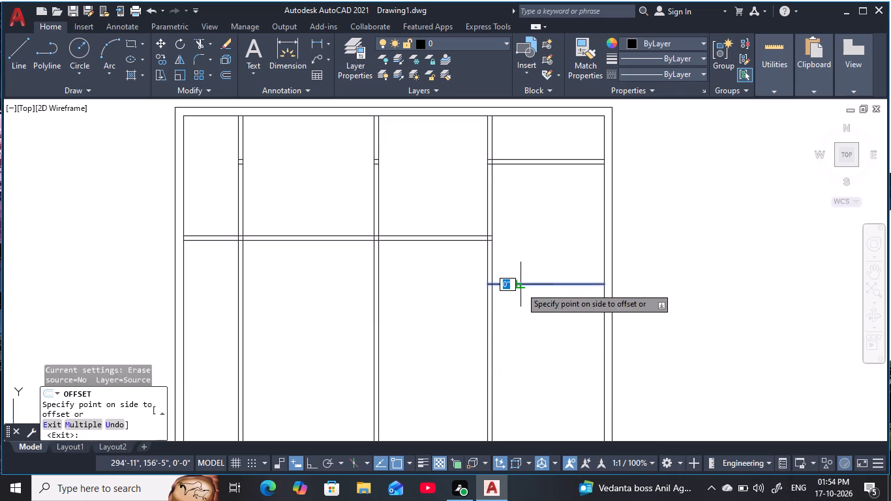
left_click(529, 325)
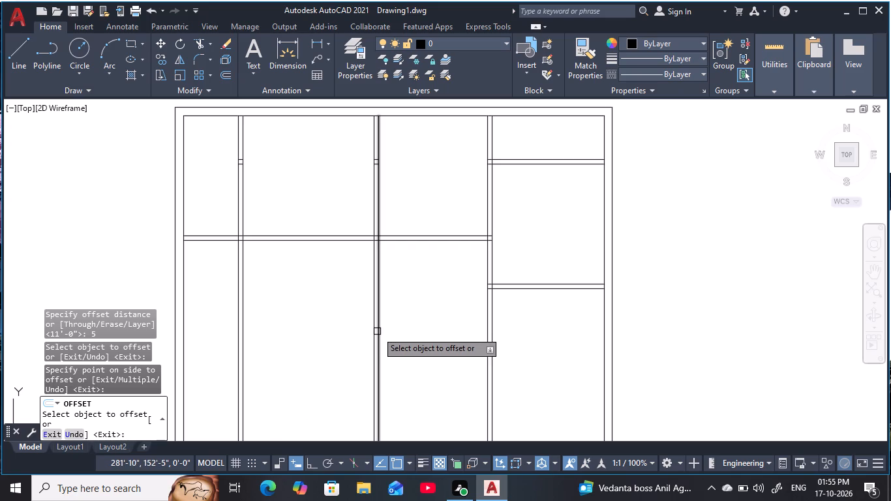
scroll(260, 279, "up", 1)
middle_click_drag(260, 279, 249, 245)
key("Escape")
key("Escape")
key("Escape")
key("Escape")
key("Escape")
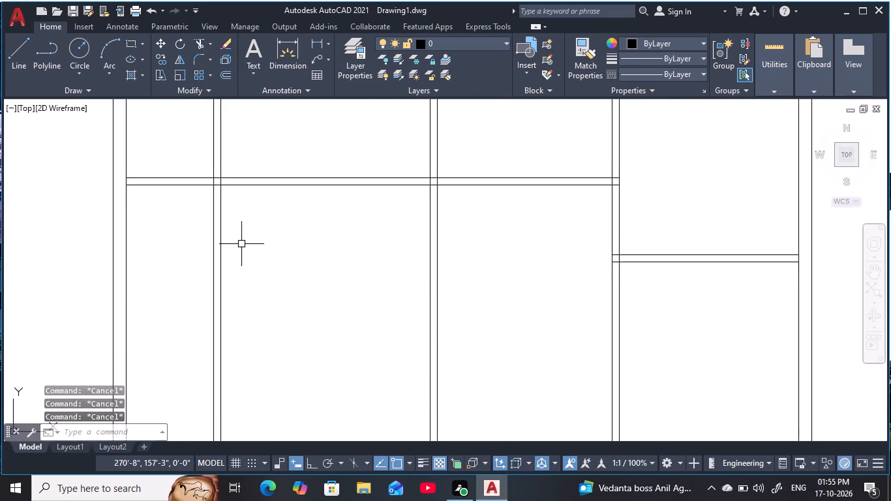
key("Escape")
Offset the lower line of the cross partition spanning the three left bays 10' downward.
type("o")
key("space")
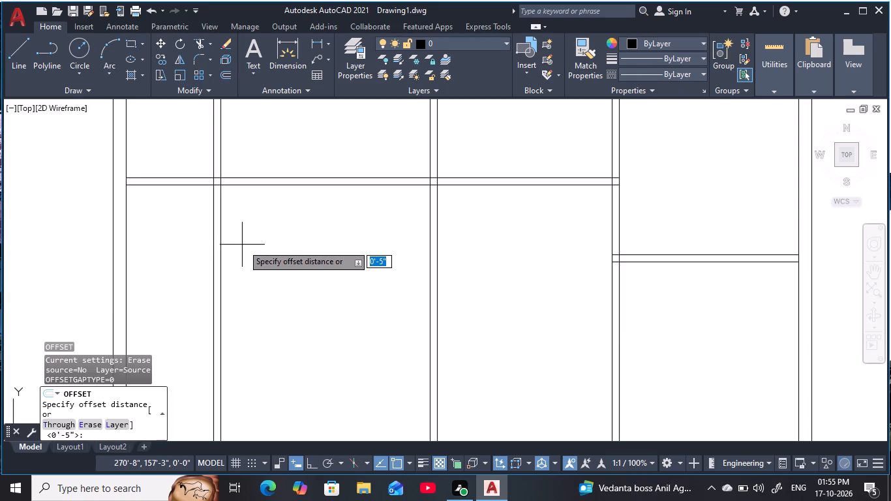
key("1")
type("0'")
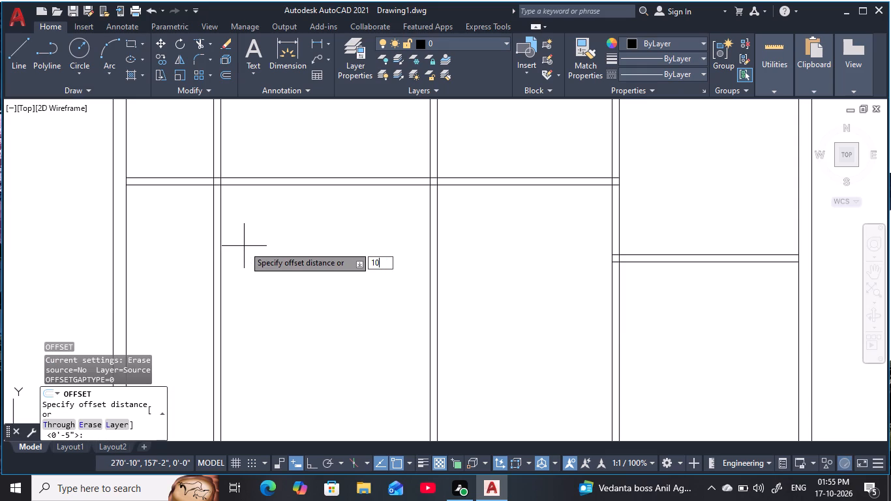
key("space")
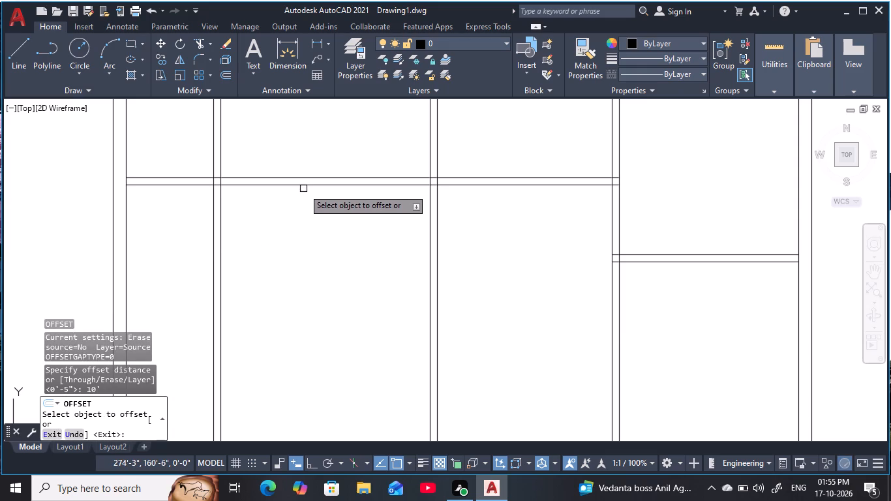
left_click(303, 187)
middle_click_drag(335, 305, 350, 248)
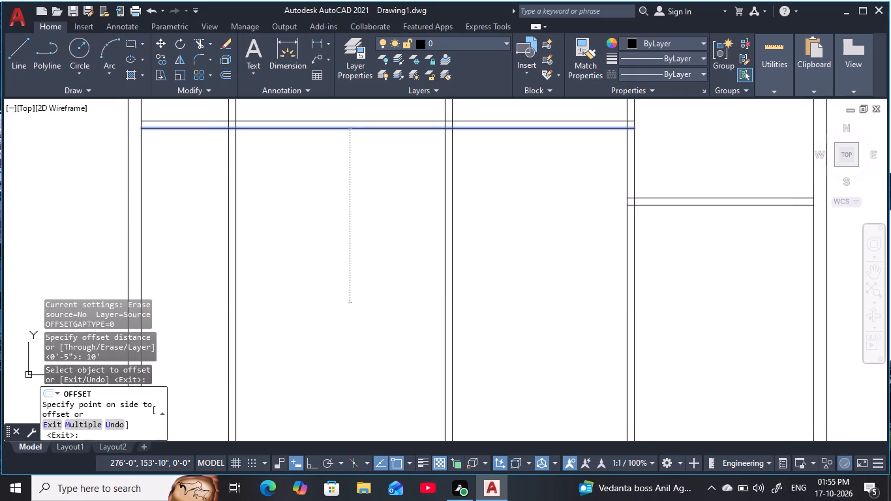
middle_click_drag(350, 248, 349, 247)
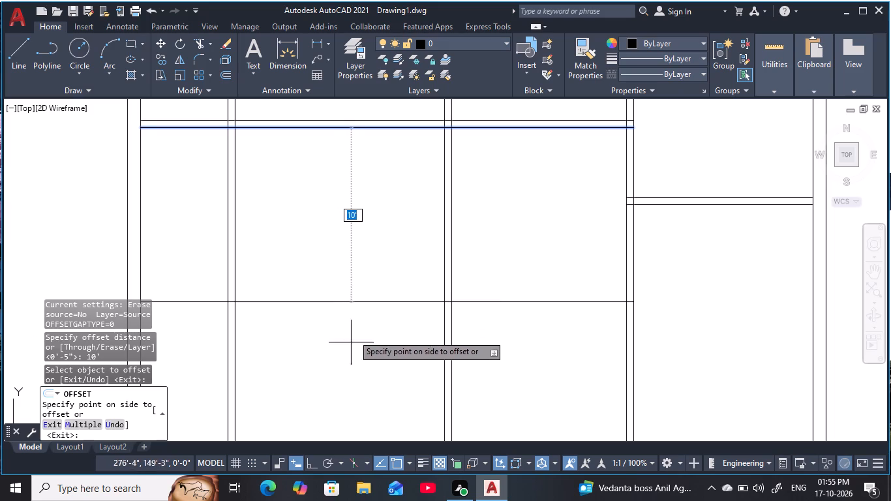
left_click(349, 359)
key("Escape")
key("Escape")
key("Escape")
key("Escape")
key("Escape")
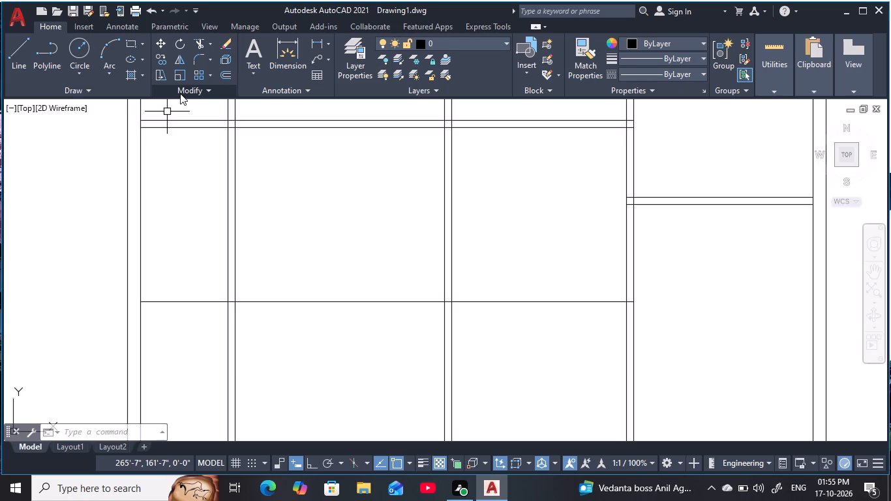
key("Escape")
key("Escape")
key("Escape")
key("Escape")
key("Escape")
key("Escape")
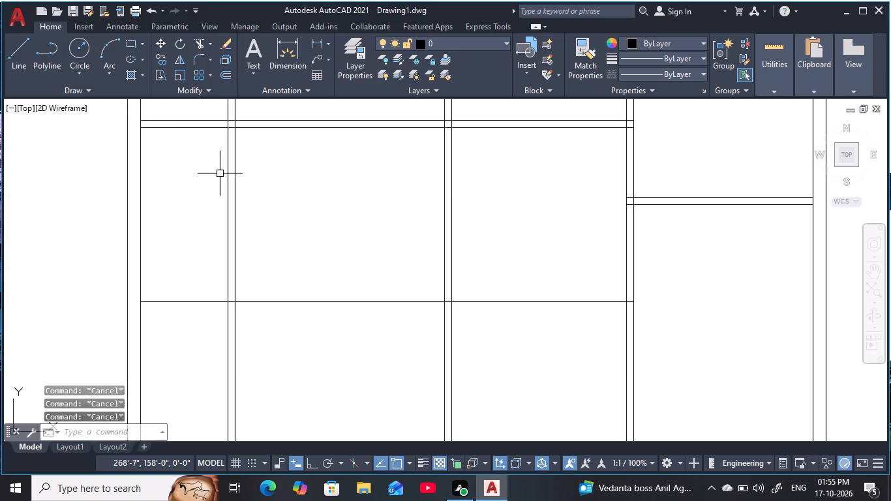
Offset the new 10' line across the three left bays 5" downward to form the second cross partition.
key("o")
key("space")
type("5")
key("space")
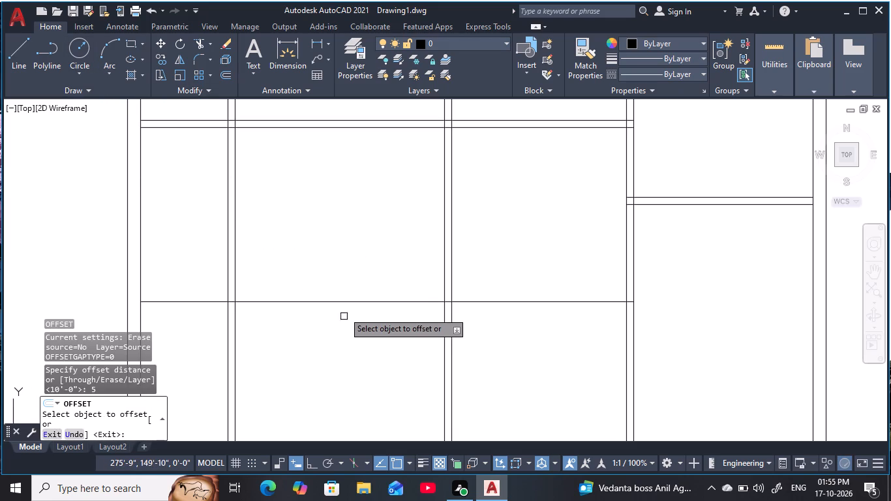
left_click(348, 302)
left_click(352, 346)
middle_click_drag(340, 225, 314, 182)
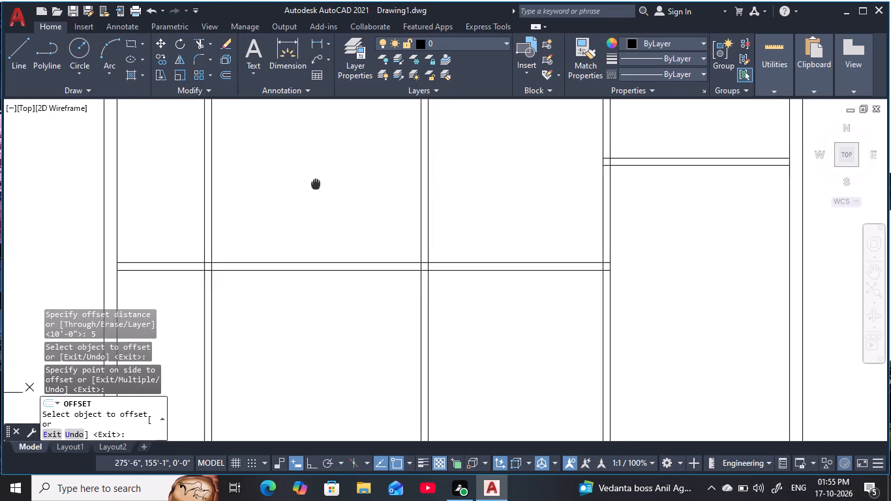
middle_click_drag(314, 182, 314, 179)
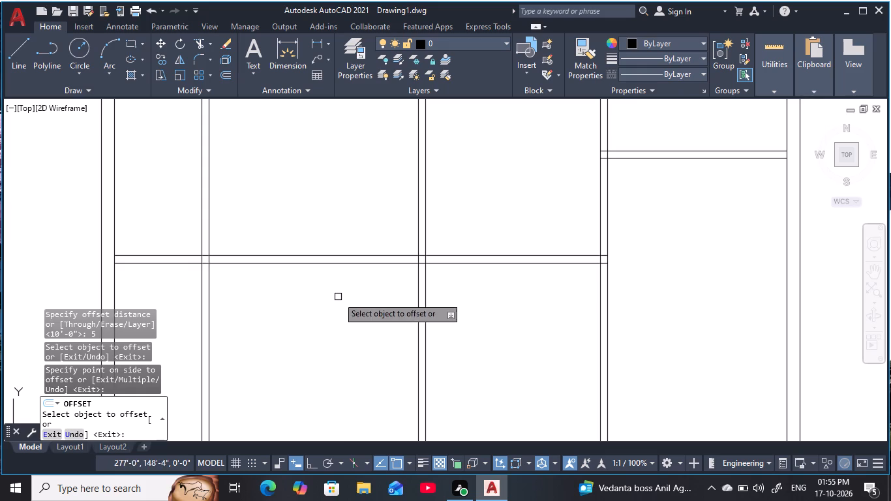
scroll(324, 297, "down", 1)
middle_click_drag(322, 303, 321, 286)
key("Escape")
key("Escape")
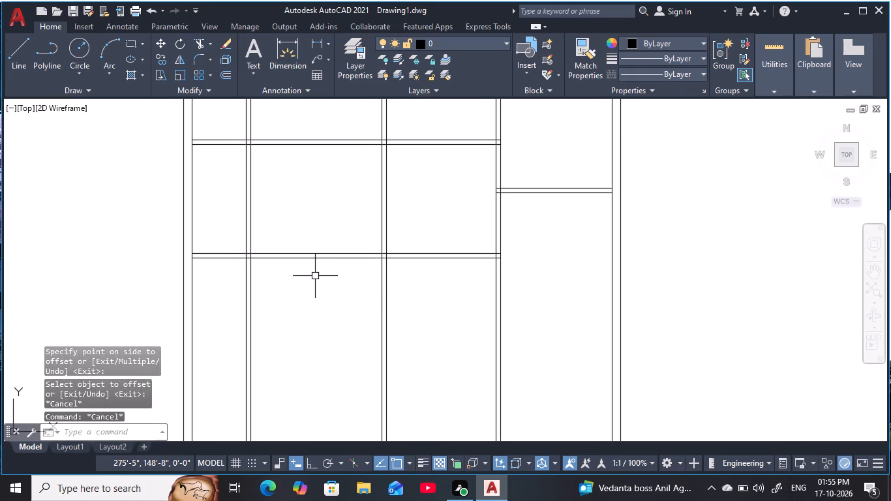
key("Escape")
key("Escape")
key("Escape")
key("Escape")
key("Escape")
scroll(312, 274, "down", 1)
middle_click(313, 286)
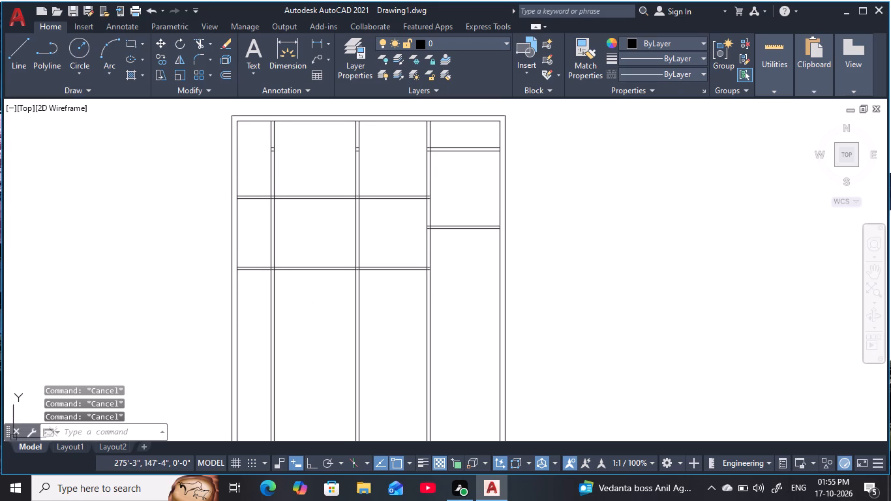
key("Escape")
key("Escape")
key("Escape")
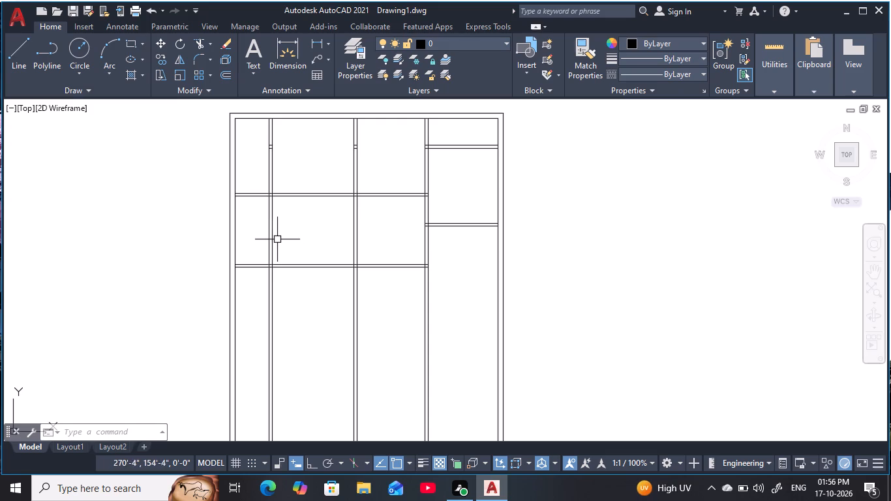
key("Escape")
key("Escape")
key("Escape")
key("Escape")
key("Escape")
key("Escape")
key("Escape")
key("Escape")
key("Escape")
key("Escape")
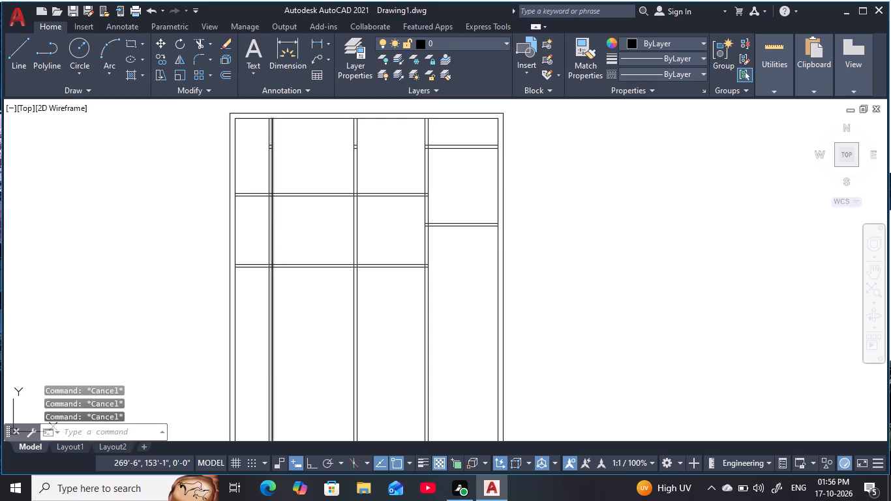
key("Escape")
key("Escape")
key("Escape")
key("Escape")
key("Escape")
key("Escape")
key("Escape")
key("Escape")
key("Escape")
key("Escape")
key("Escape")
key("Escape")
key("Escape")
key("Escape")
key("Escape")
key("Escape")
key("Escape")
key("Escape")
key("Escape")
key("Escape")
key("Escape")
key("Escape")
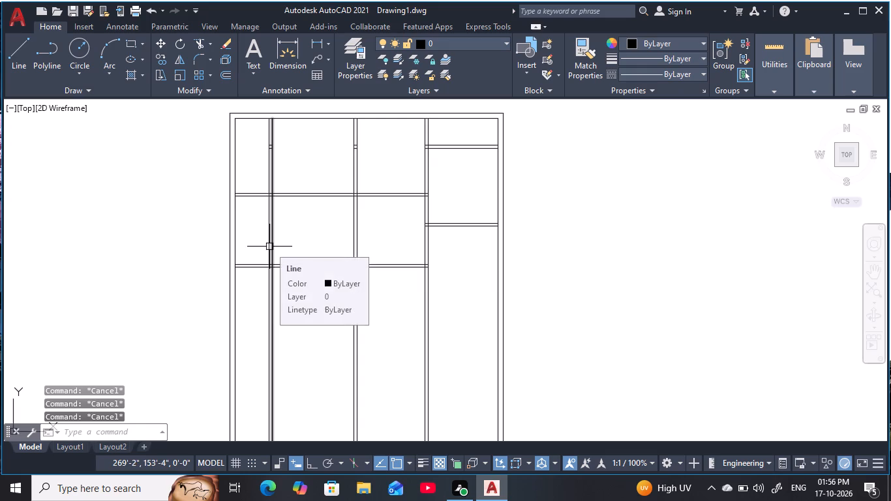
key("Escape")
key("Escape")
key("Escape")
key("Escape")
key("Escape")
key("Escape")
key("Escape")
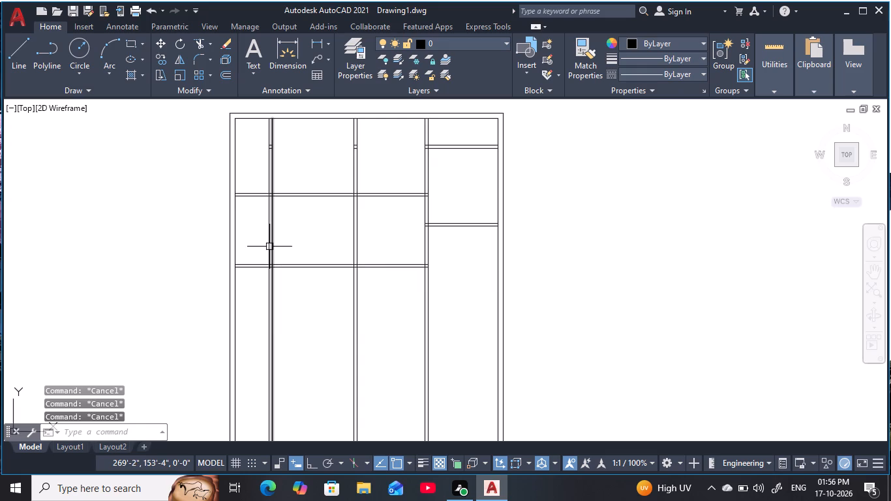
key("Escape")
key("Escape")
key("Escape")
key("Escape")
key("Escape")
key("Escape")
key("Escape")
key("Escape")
Offset the lower line of the rightmost bay's second cross partition 6' downward.
type("o 6'")
key("space")
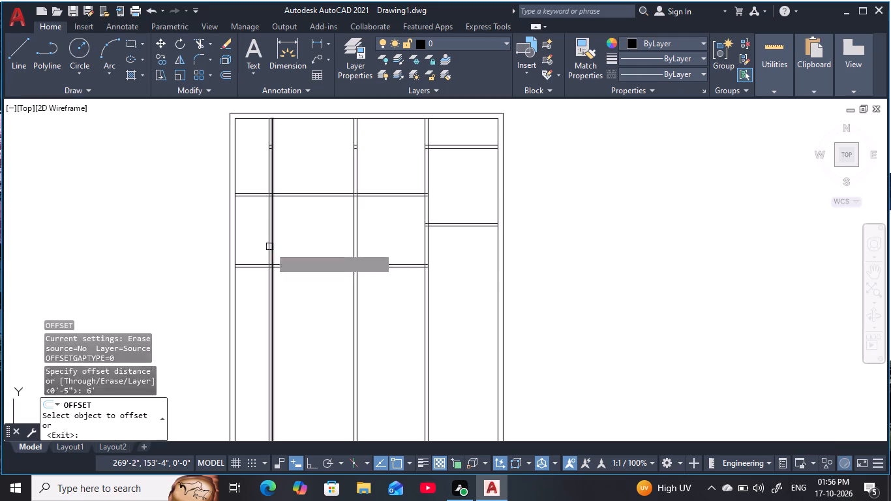
left_click(475, 226)
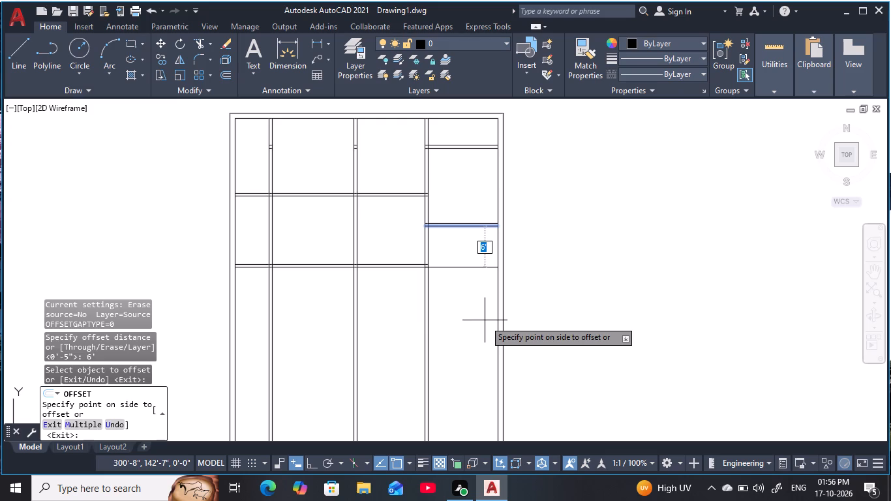
left_click(485, 320)
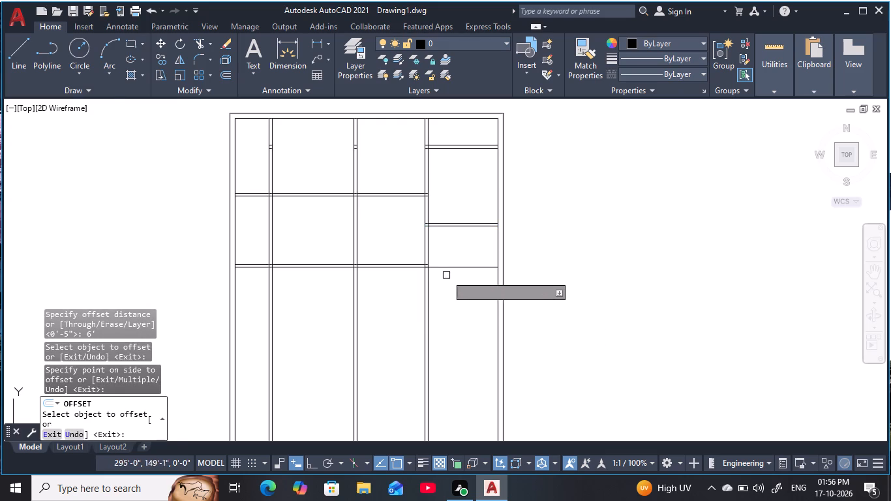
scroll(436, 267, "up", 3)
scroll(435, 267, "down", 5)
middle_click_drag(435, 284, 436, 295)
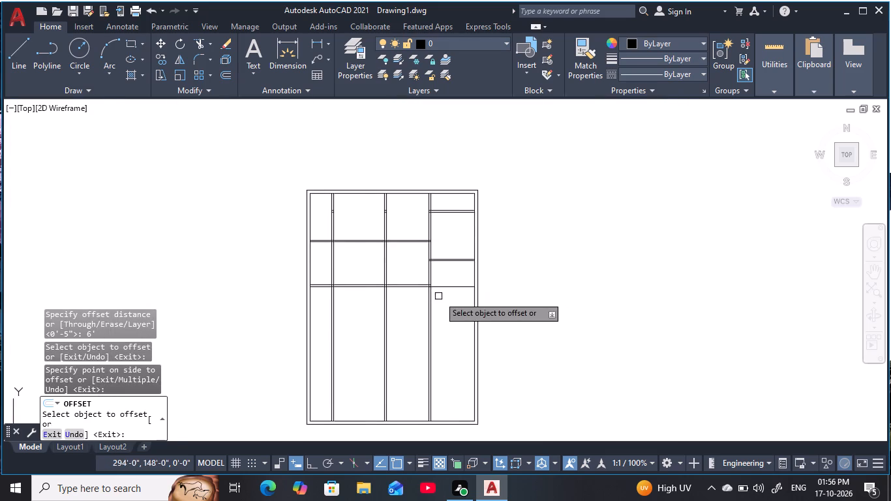
scroll(440, 291, "up", 2)
key("Escape")
key("Escape")
key("Escape")
key("Escape")
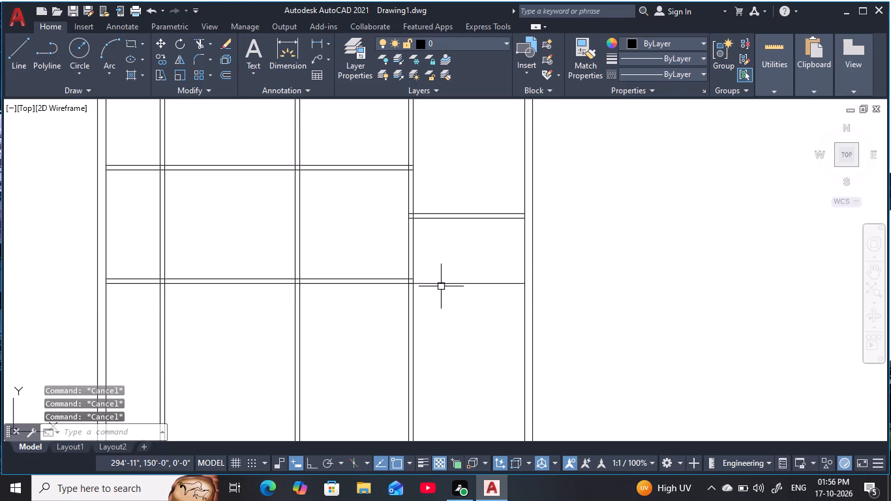
Offset the new 6' line in the rightmost bay 5" upward to give the third cross partition its thickness.
type("o 5")
key("space")
scroll(441, 286, "up", 1)
left_click(442, 285)
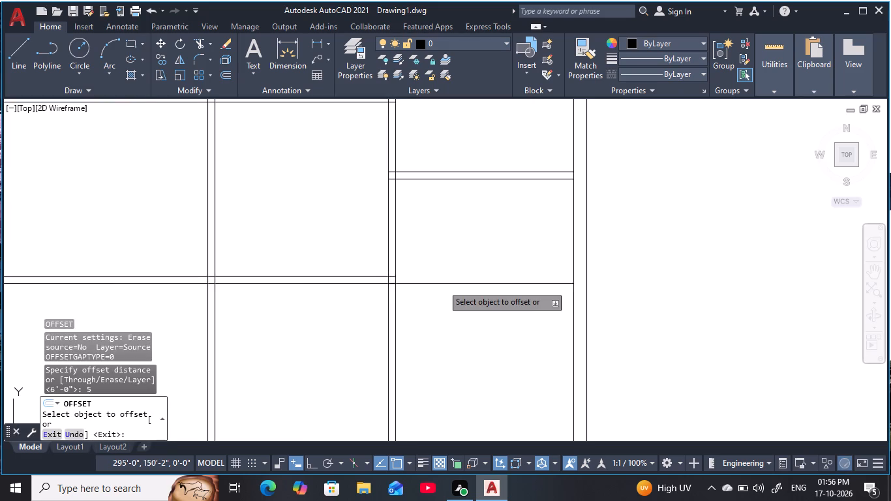
left_click(445, 274)
key("Escape")
key("Escape")
key("Escape")
key("Escape")
Trim both lines of the lower cross partition out of the bay between the second and third vertical partitions.
type("tr")
key("space")
left_click(312, 249)
left_click_drag(317, 292, 321, 307)
scroll(327, 295, "down", 2)
middle_click_drag(328, 292, 380, 290)
scroll(329, 292, "down", 1)
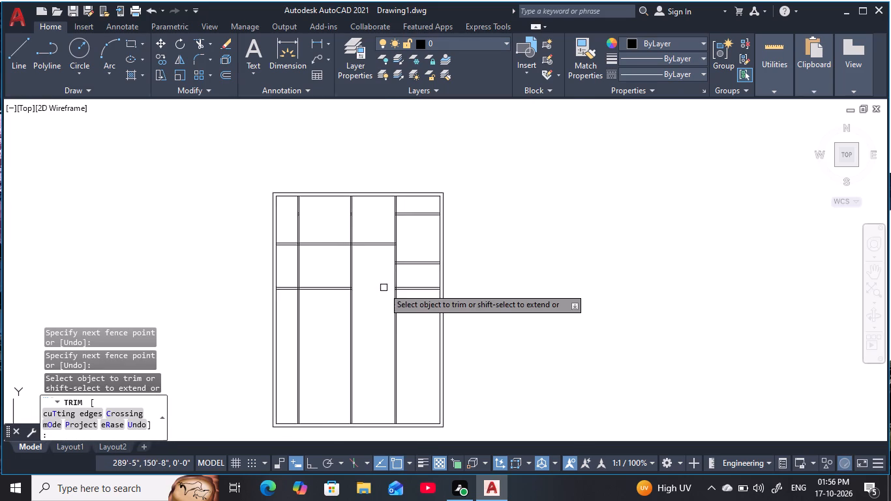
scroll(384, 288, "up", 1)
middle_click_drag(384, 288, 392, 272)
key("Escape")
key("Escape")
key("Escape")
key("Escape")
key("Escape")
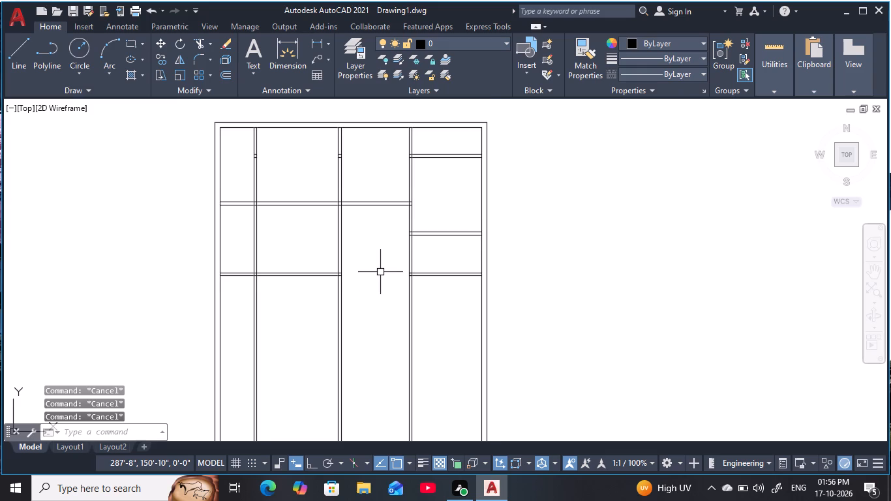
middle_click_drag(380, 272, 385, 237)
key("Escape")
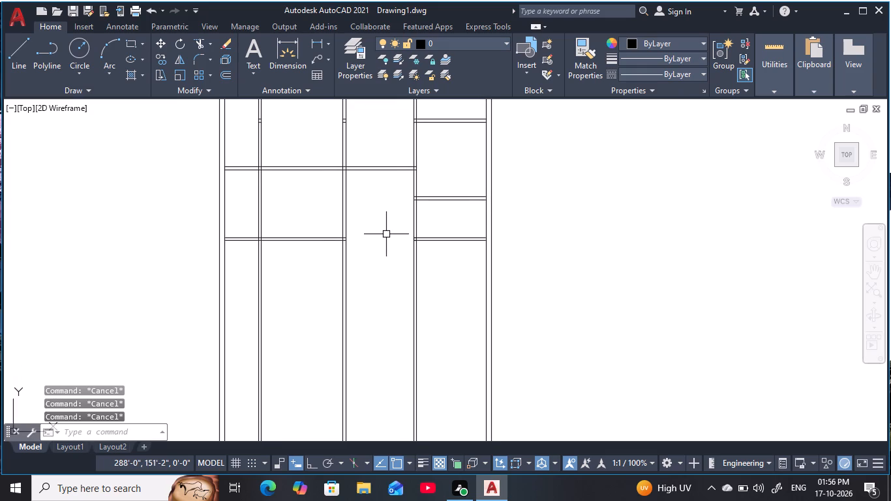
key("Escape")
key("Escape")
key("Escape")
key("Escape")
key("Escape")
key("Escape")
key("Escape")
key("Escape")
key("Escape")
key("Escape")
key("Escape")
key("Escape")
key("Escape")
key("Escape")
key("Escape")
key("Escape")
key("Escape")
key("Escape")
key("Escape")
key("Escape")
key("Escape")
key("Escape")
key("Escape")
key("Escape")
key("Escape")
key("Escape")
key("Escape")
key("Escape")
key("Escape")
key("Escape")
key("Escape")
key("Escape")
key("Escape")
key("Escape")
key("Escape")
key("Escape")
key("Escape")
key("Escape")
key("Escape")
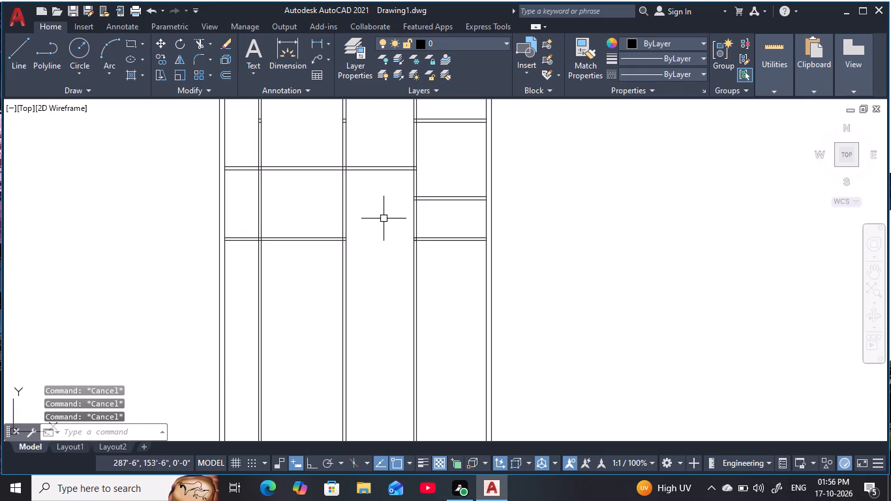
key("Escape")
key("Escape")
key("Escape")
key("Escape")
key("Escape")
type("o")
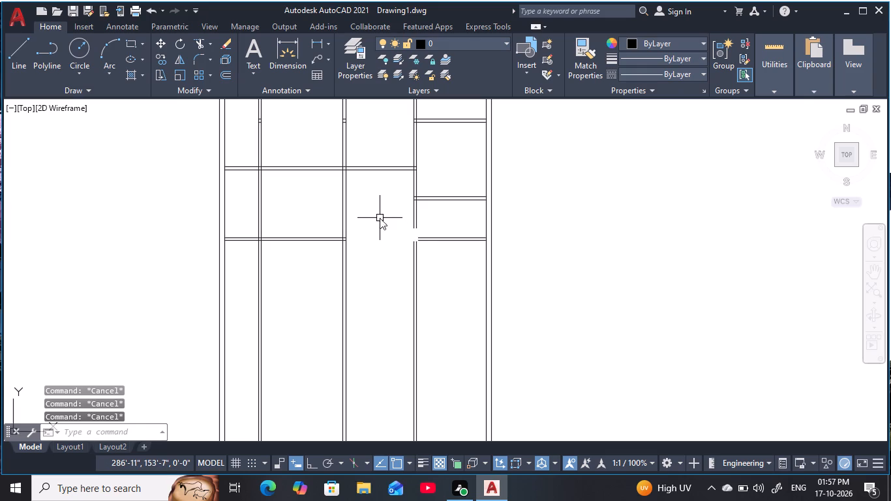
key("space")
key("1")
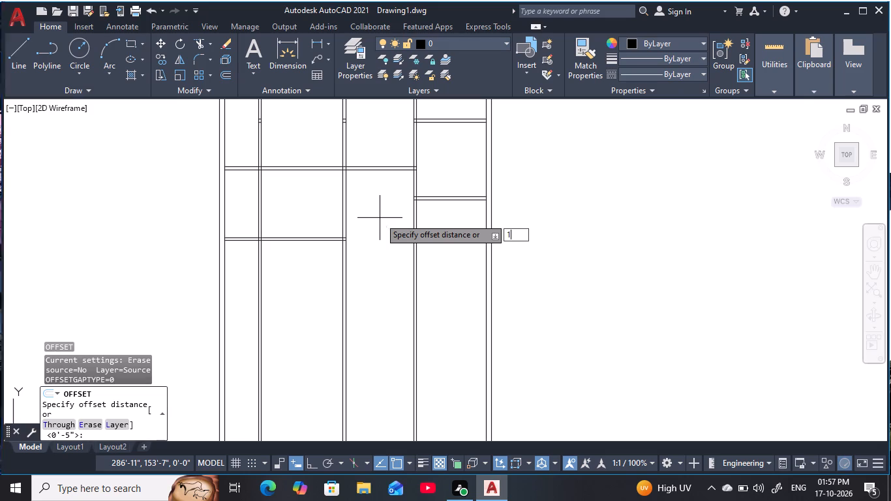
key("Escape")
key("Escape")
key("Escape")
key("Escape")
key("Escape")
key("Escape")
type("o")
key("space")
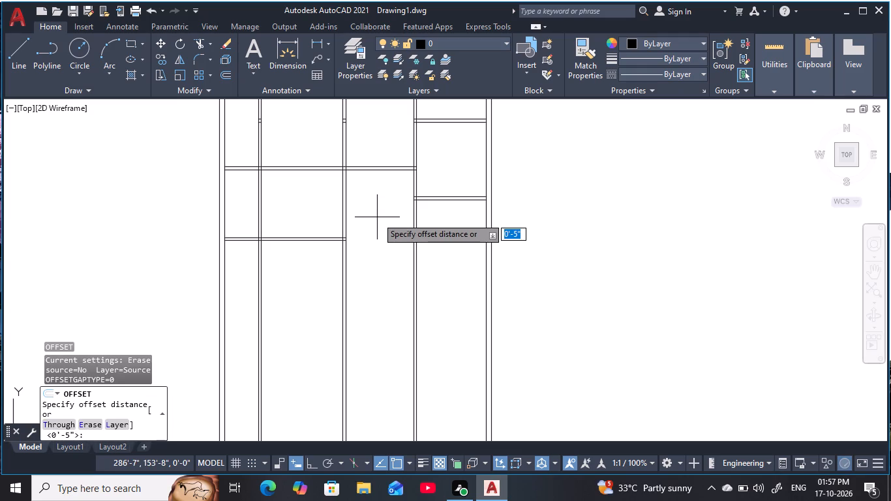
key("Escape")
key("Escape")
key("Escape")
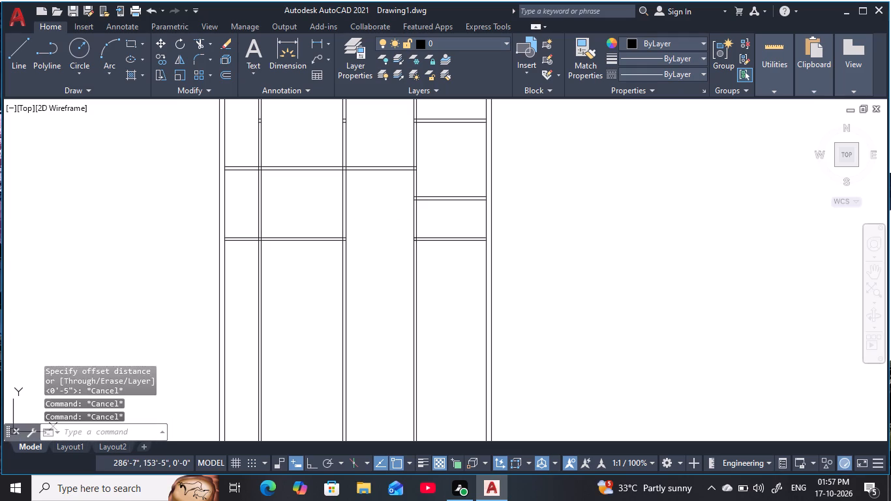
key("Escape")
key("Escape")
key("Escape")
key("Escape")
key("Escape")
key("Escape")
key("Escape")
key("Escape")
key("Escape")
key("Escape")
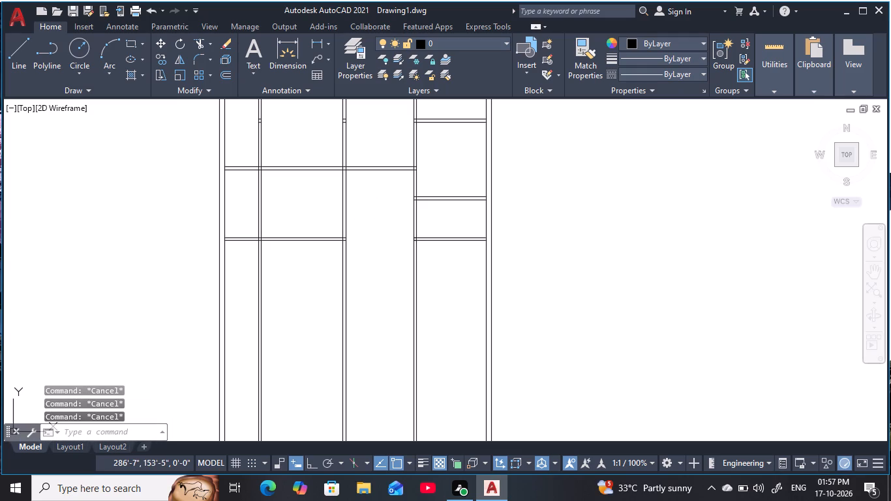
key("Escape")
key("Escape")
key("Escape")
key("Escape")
Offset the inner line of the left outer wall 7' to the right, into the plan.
key("o")
key("space")
key("7")
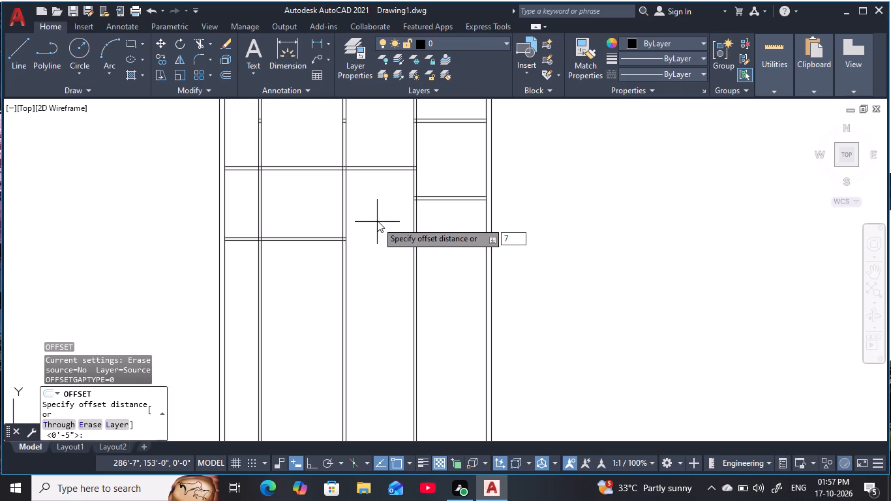
key("apostrophe")
key("space")
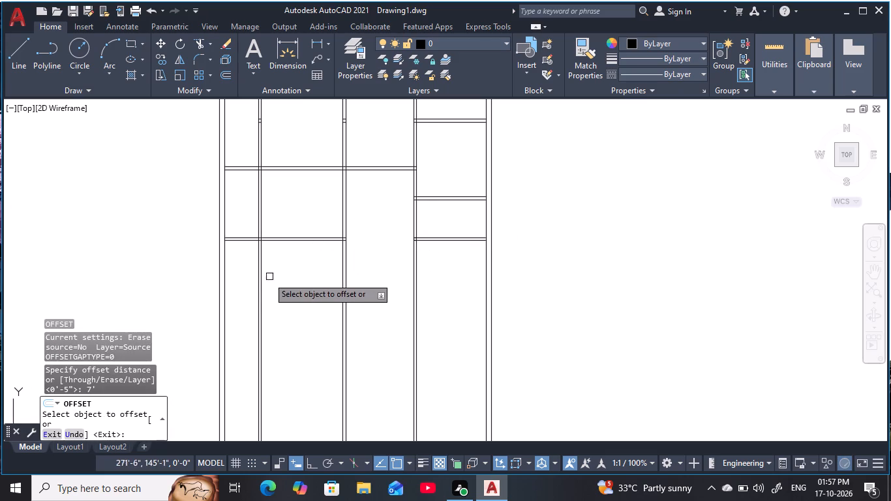
left_click(226, 284)
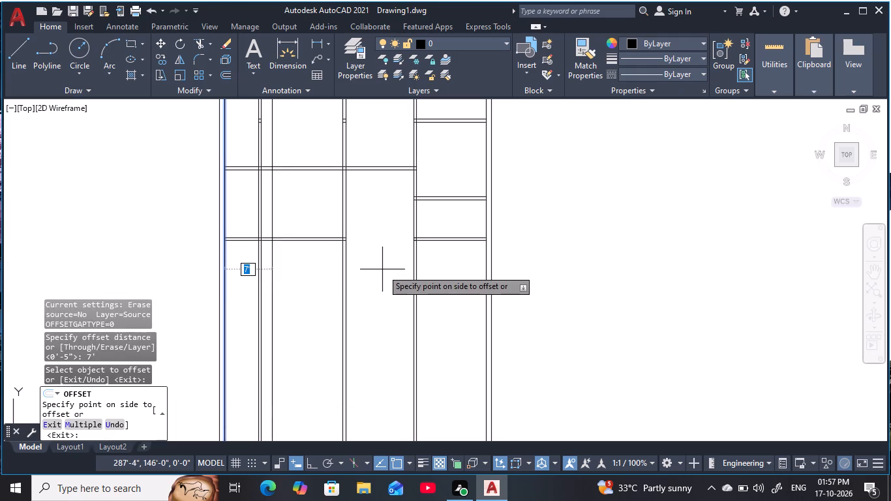
left_click(383, 269)
key("Escape")
key("Escape")
key("Escape")
key("Escape")
key("Escape")
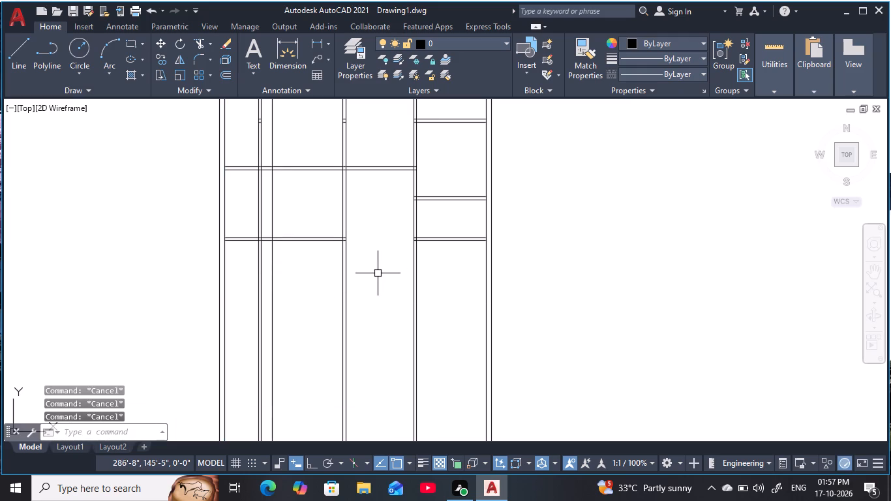
Trim both lines of the first vertical partition below the lower cross partition.
type("tr")
key("space")
left_click(258, 295)
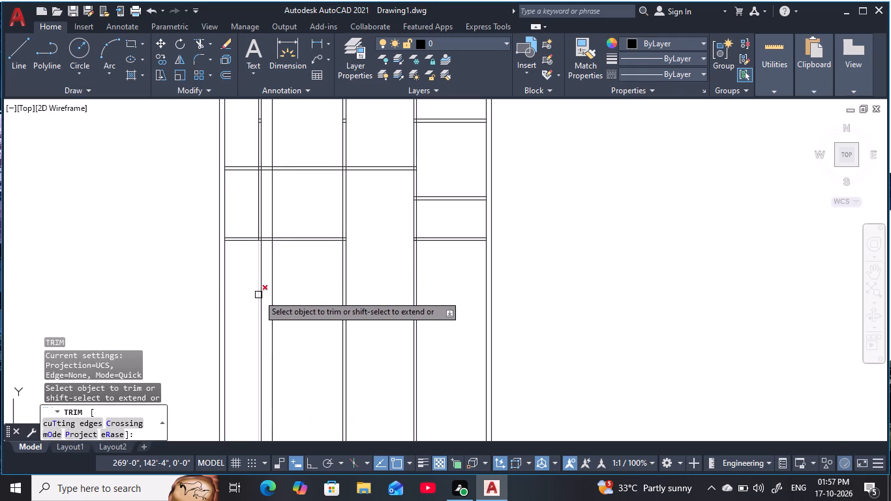
left_click(258, 295)
left_click(256, 308)
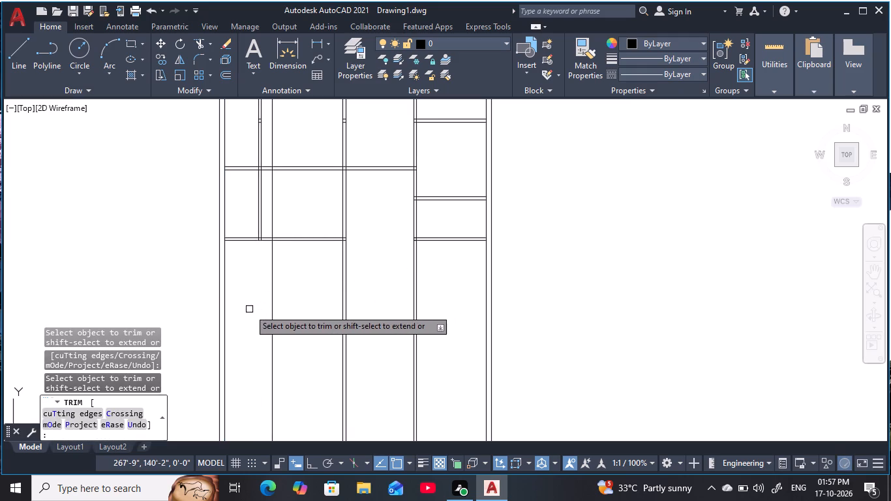
key("Escape")
key("Escape")
key("Escape")
key("Escape")
key("Escape")
Offset the new 7' line 5" to the right to give the new vertical partition its thickness.
key("o")
key("space")
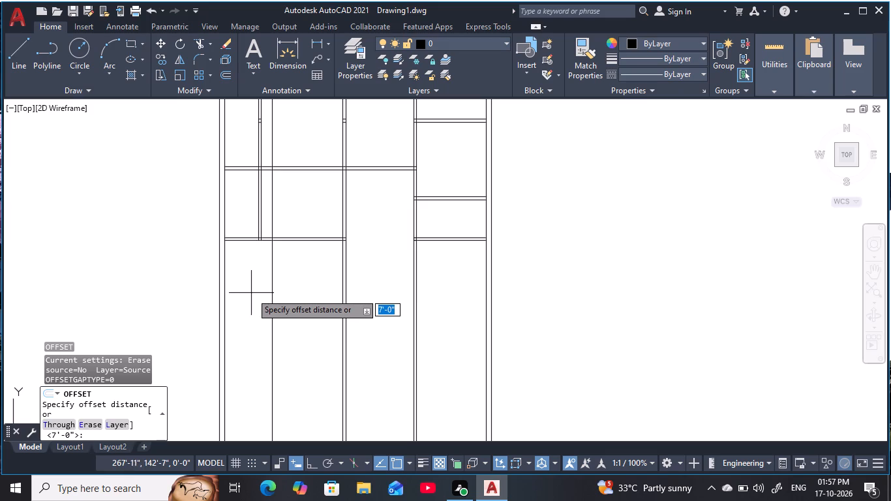
key("5")
key("space")
left_click(271, 307)
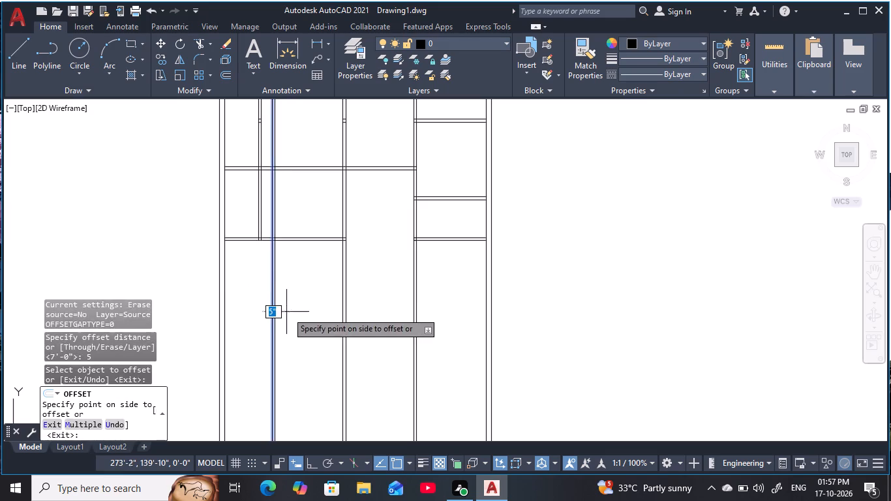
left_click(291, 311)
key("Escape")
key("Escape")
key("Escape")
key("Escape")
Trim both lines of the new vertical partition out of the room between the upper and lower cross partitions.
type("tr")
key("space")
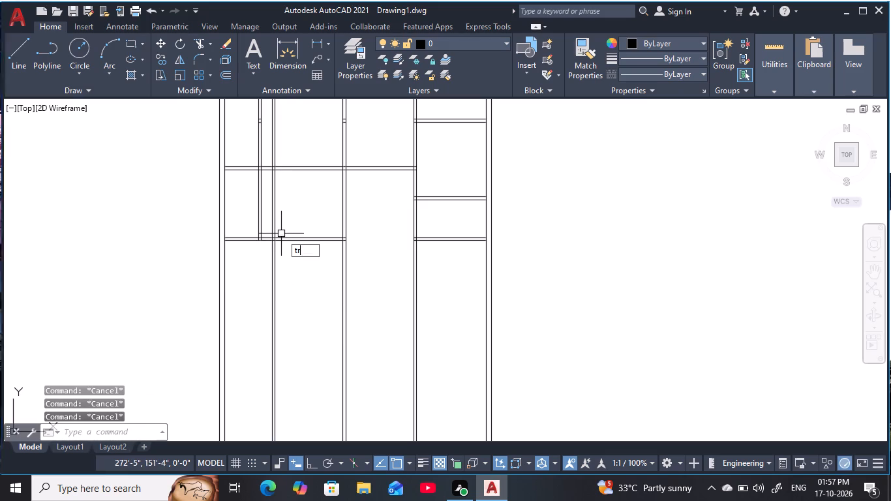
left_click(275, 224)
left_click(273, 222)
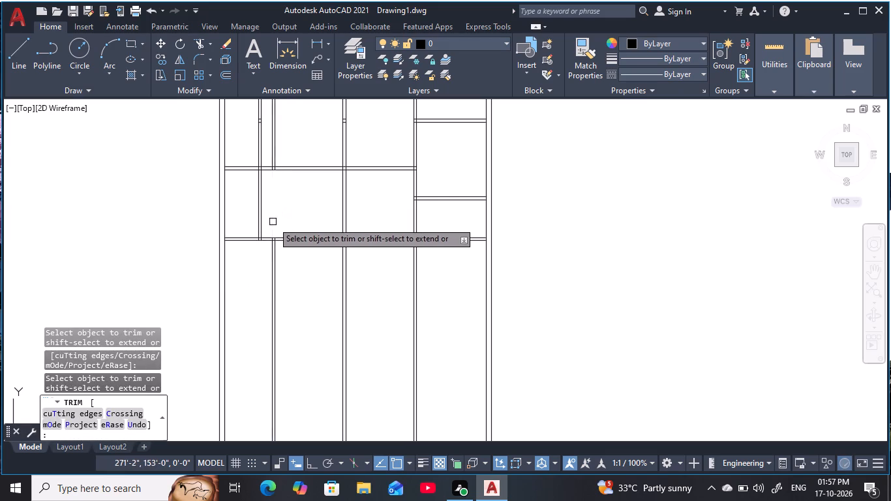
key("Escape")
key("Escape")
key("Escape")
key("Escape")
Erase the two leftover segments of the new vertical partition above the upper cross partition.
left_click(290, 149)
left_click(265, 146)
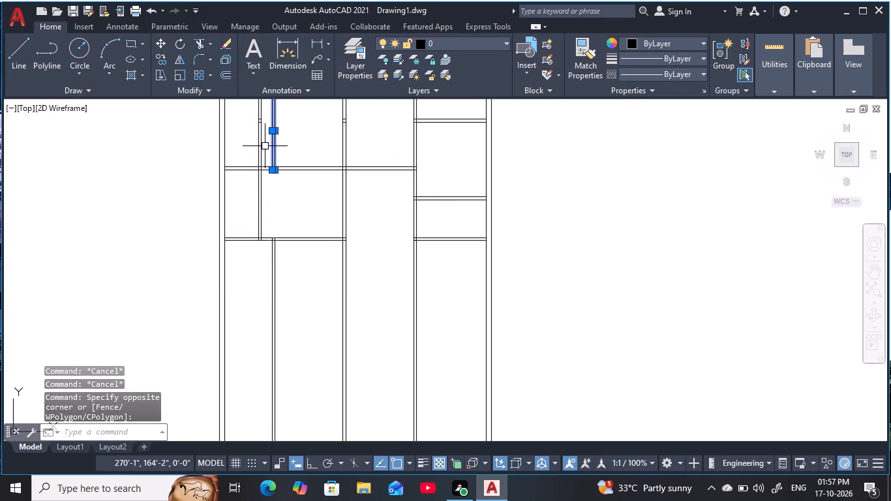
type("e")
key("space")
key("Escape")
key("Escape")
key("Escape")
key("Escape")
key("Escape")
key("Escape")
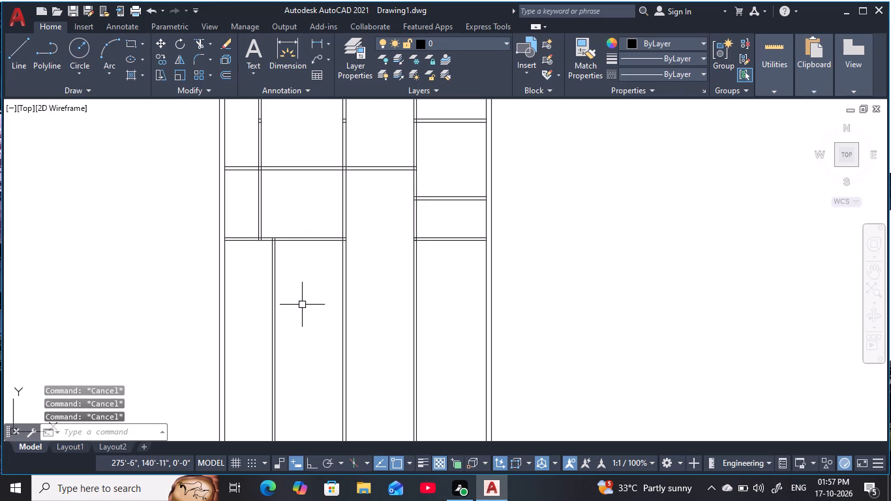
key("Escape")
key("Escape")
key("Escape")
Offset the right line of the new lower-left vertical partition 15' to the right.
scroll(303, 306, "up", 1)
middle_click_drag(303, 306, 309, 290)
key("Escape")
key("Escape")
key("Escape")
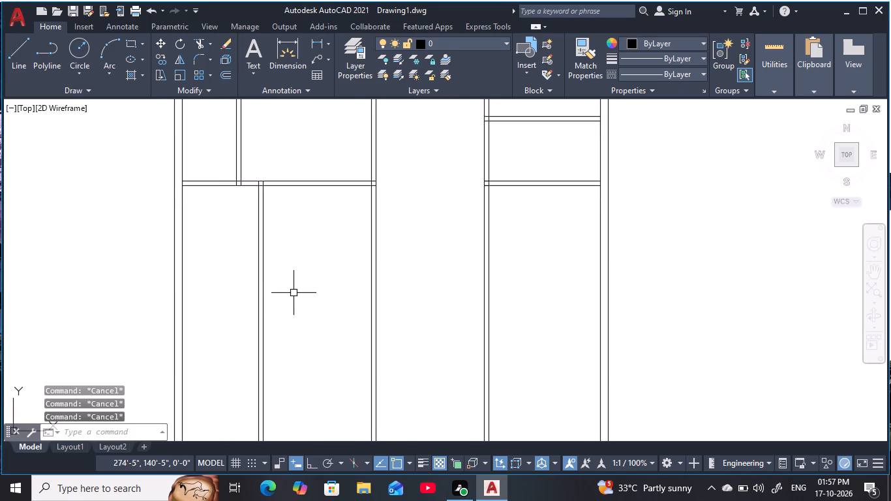
key("Escape")
key("Escape")
key("Escape")
key("Escape")
key("Escape")
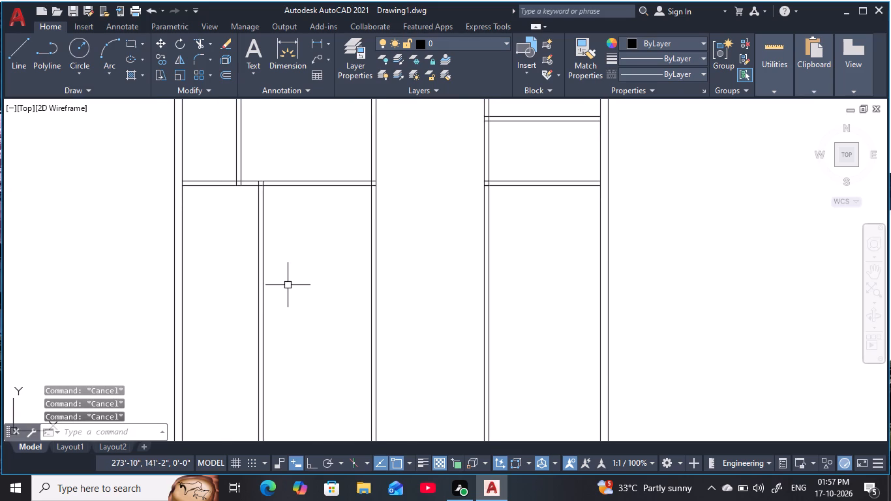
type("o")
key("space")
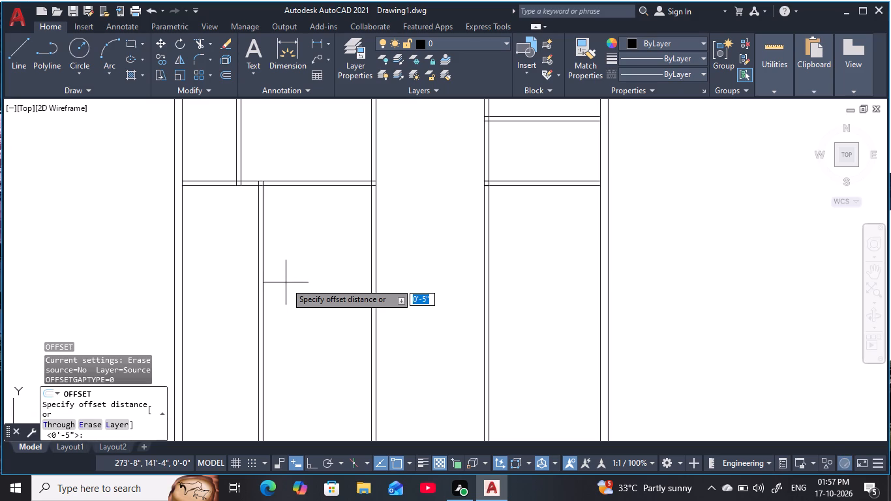
type("15")
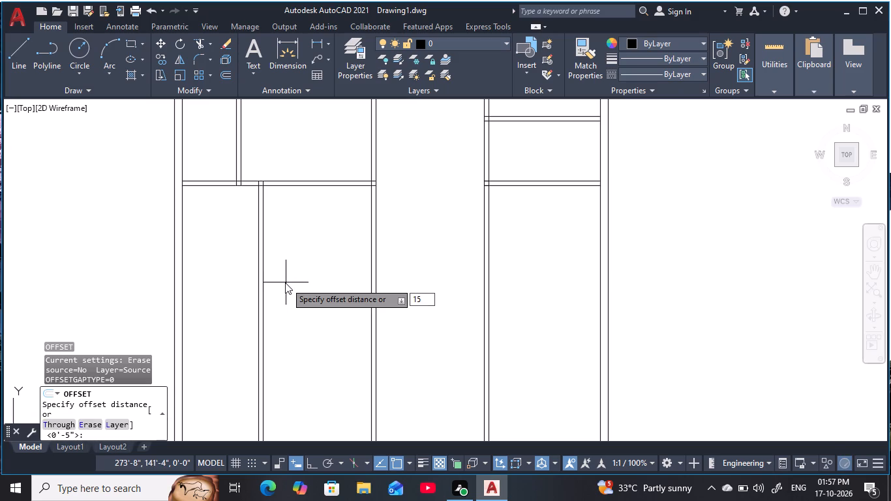
type("'")
key("space")
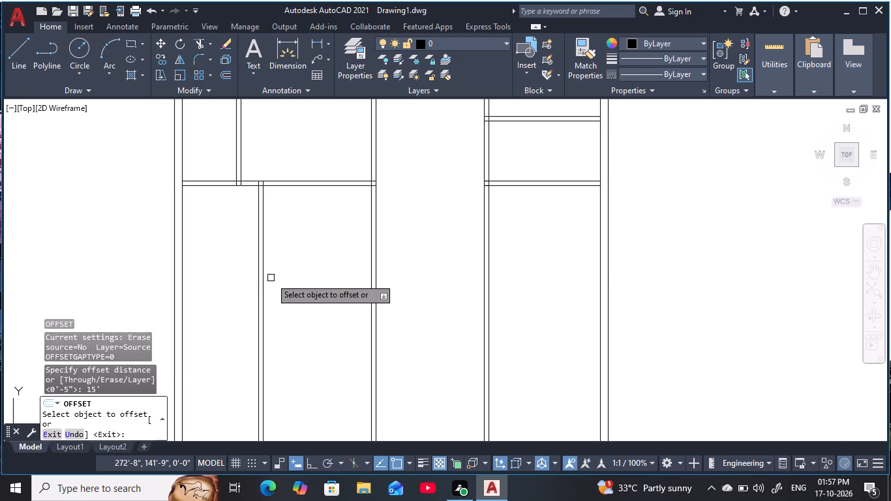
left_click(260, 277)
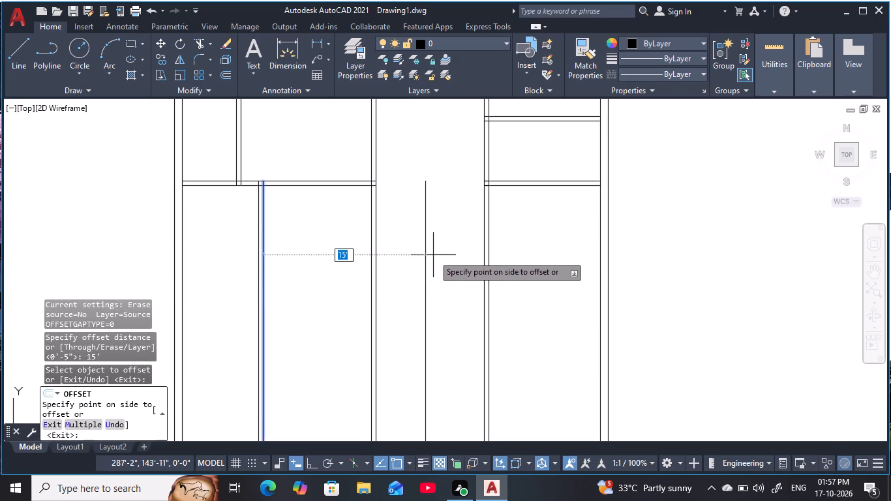
left_click(433, 255)
key("Escape")
key("Escape")
key("Escape")
key("Escape")
key("Escape")
key("Escape")
Offset the new 15' line 5" to the right to give this vertical partition its thickness.
type("o")
key("space")
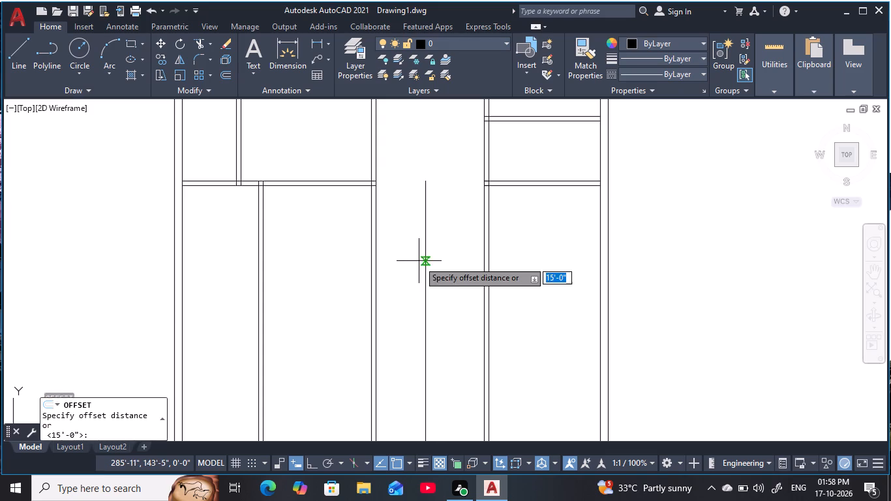
type("5")
key("space")
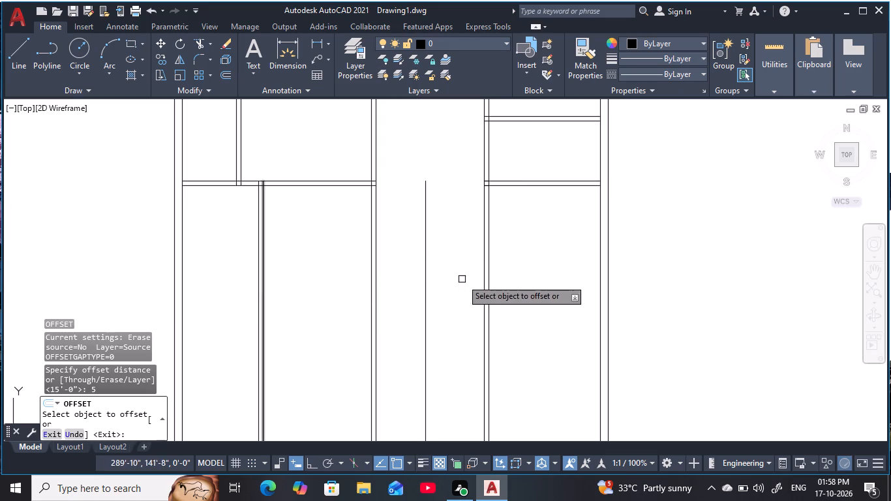
left_click(425, 286)
left_click(466, 273)
key("Escape")
key("Escape")
key("Escape")
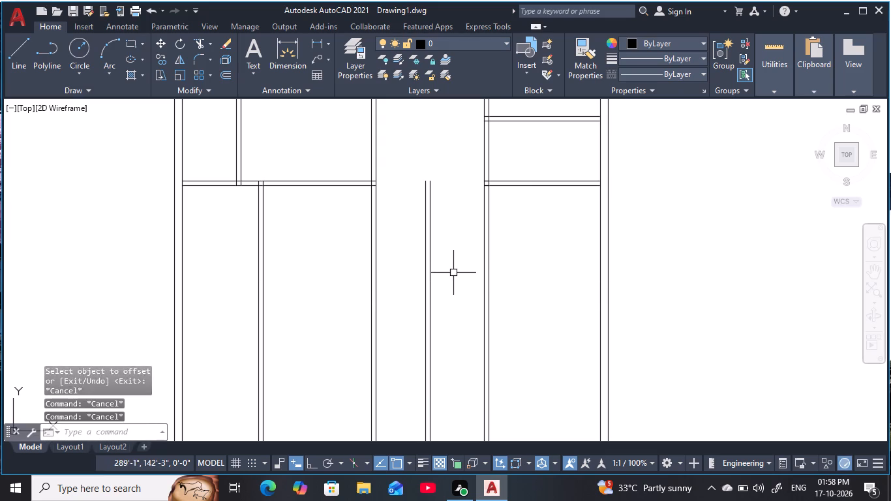
key("Escape")
key("Escape")
Extend both lines of the left horizontal cross partition across to the outer line of the new vertical partition.
type("ex")
key("space")
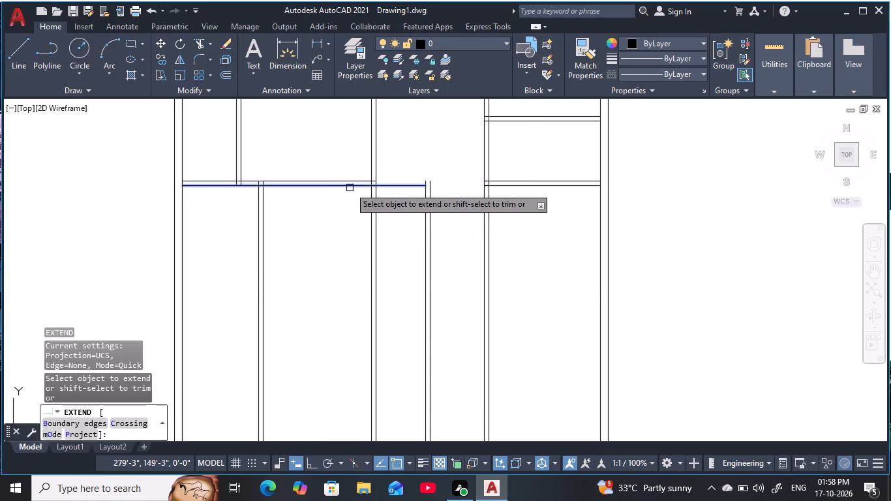
left_click(346, 167)
left_click(349, 206)
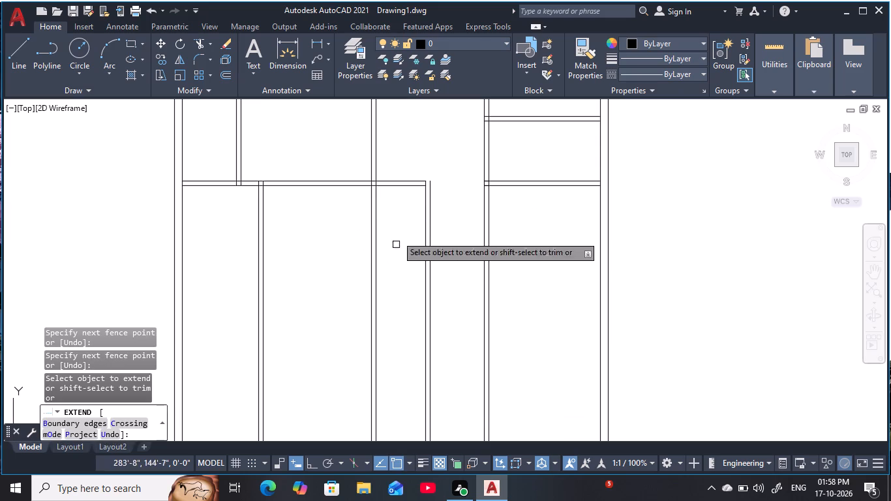
left_click(385, 162)
left_click(395, 216)
key("Escape")
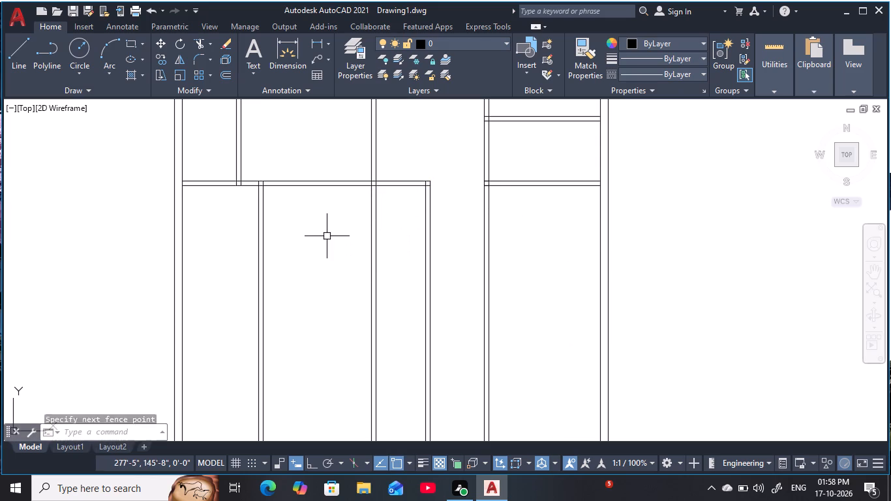
key("Escape")
key("Escape")
key("Escape")
key("Escape")
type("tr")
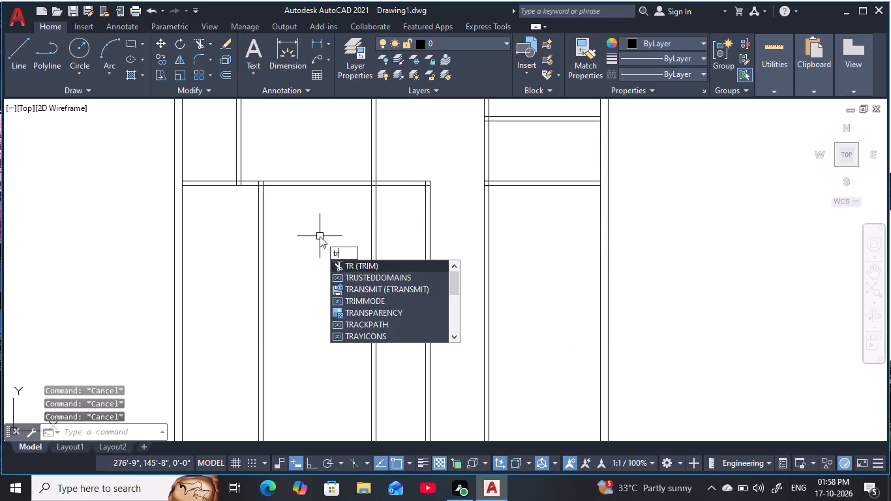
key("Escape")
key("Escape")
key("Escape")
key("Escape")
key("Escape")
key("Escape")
Offset the lower line of the extended cross partition 9'6" downward.
type("o")
key("space")
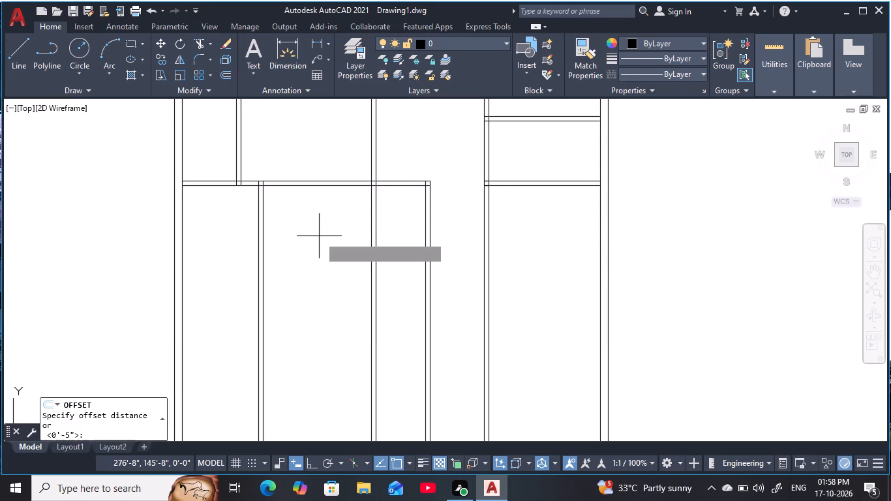
type("9'")
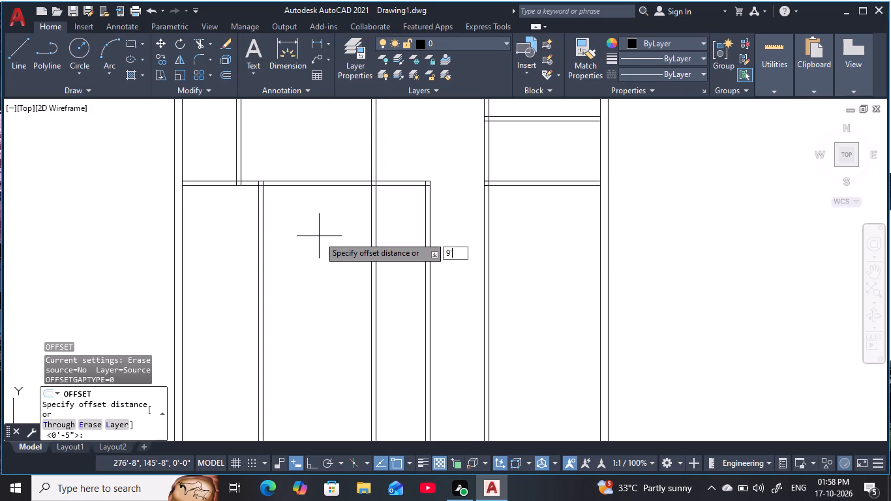
type("6")
key("space")
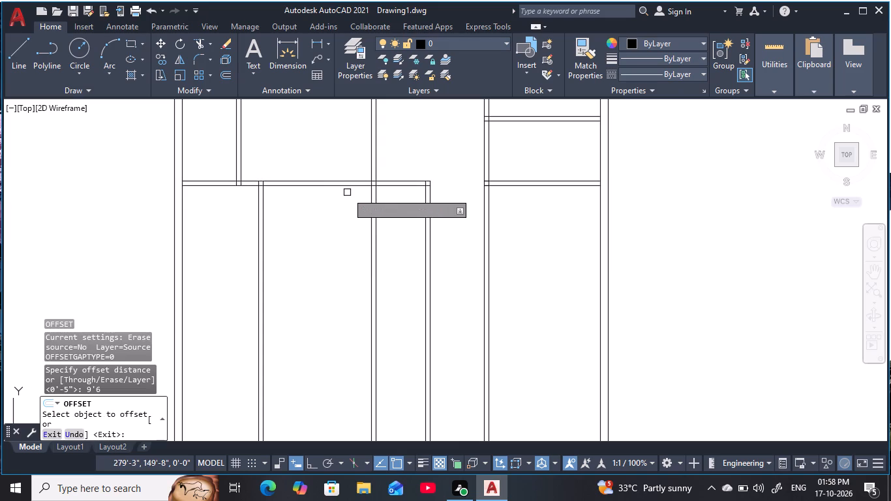
left_click(344, 187)
left_click(342, 350)
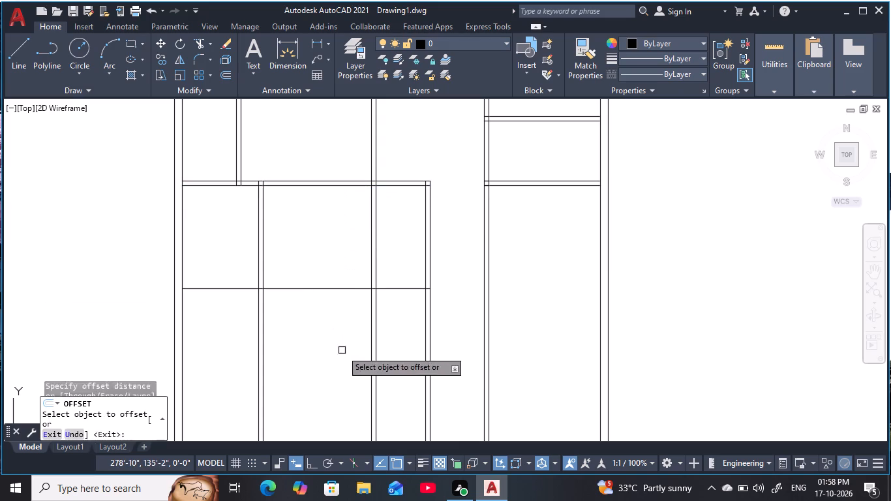
key("Escape")
key("Escape")
key("Escape")
key("Escape")
key("Escape")
key("Escape")
Offset the new 9'6" line 5" downward to give the new cross partition its thickness.
type("o")
key("space")
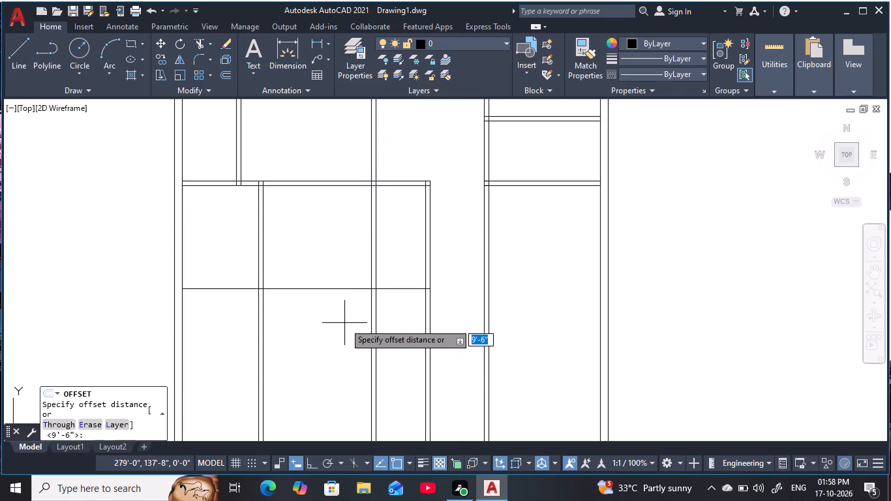
type("5")
key("space")
left_click(346, 288)
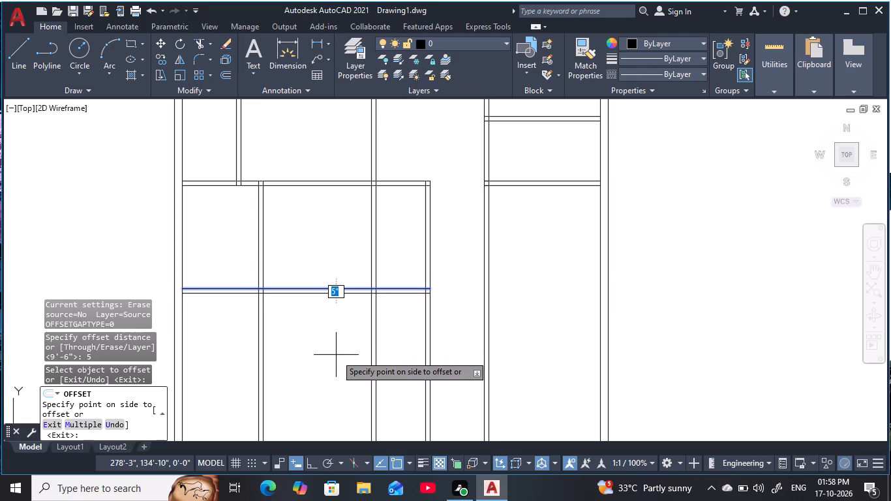
left_click(335, 357)
key("Escape")
key("Escape")
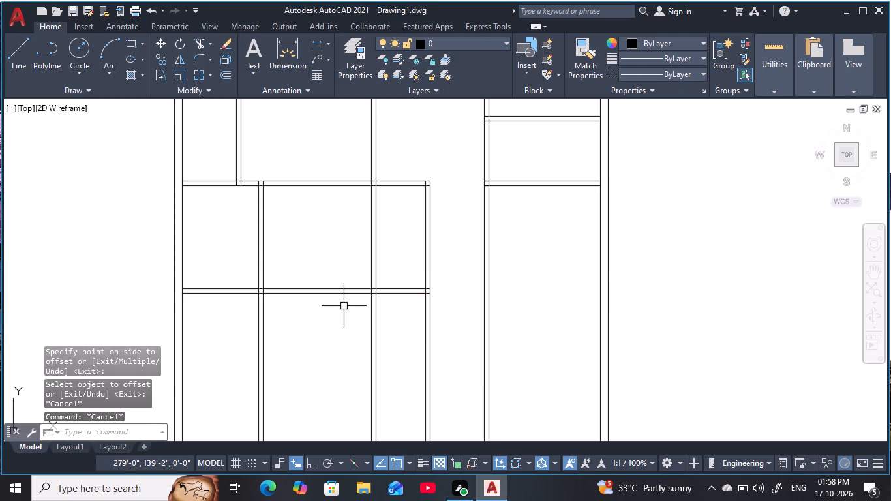
key("Escape")
key("Escape")
Trim both lines of the middle vertical partition out of the room between the extended and the new cross partitions.
middle_click_drag(349, 285, 364, 237)
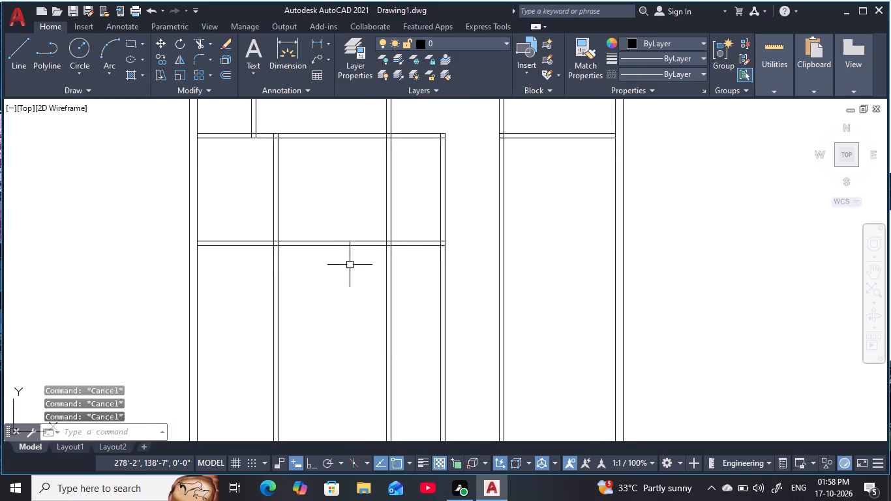
middle_click_drag(354, 283, 345, 301)
key("Escape")
key("Escape")
key("Escape")
type("tr")
key("space")
left_click(404, 232)
left_click(363, 234)
scroll(313, 351, "down", 1)
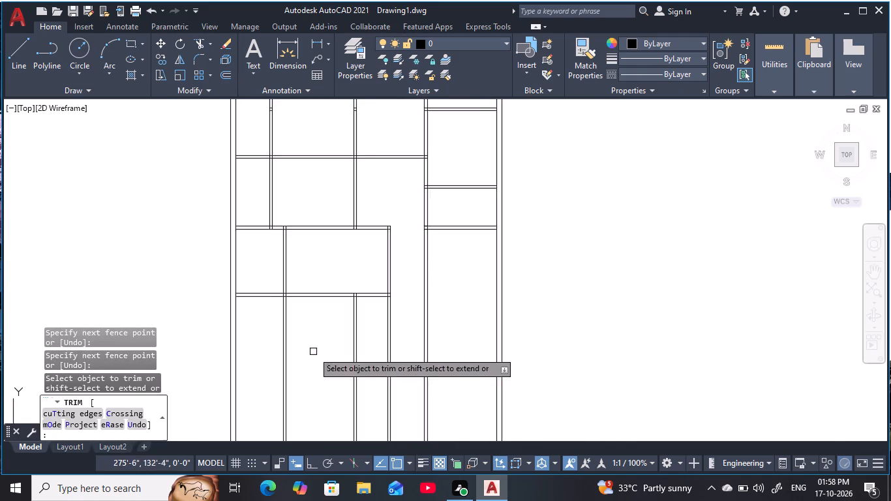
middle_click_drag(313, 352, 309, 313)
key("Escape")
key("Escape")
key("Escape")
key("Escape")
key("Escape")
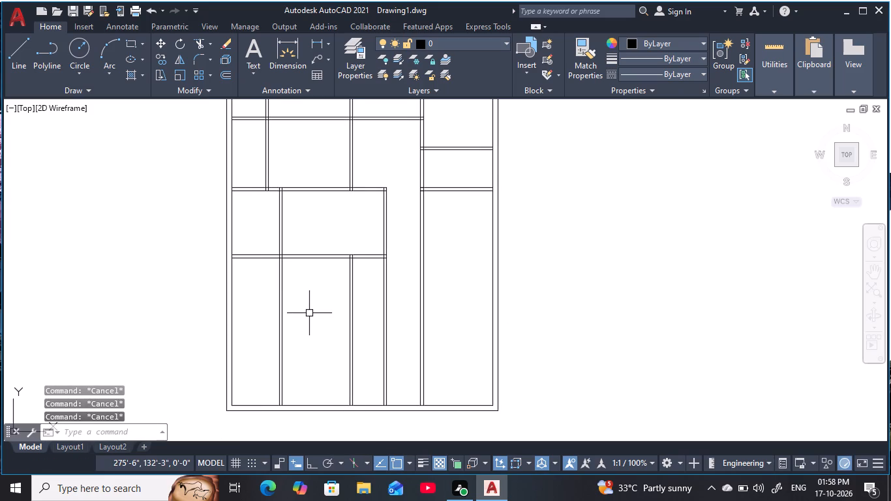
key("Escape")
key("Escape")
key("Escape")
key("Escape")
key("Escape")
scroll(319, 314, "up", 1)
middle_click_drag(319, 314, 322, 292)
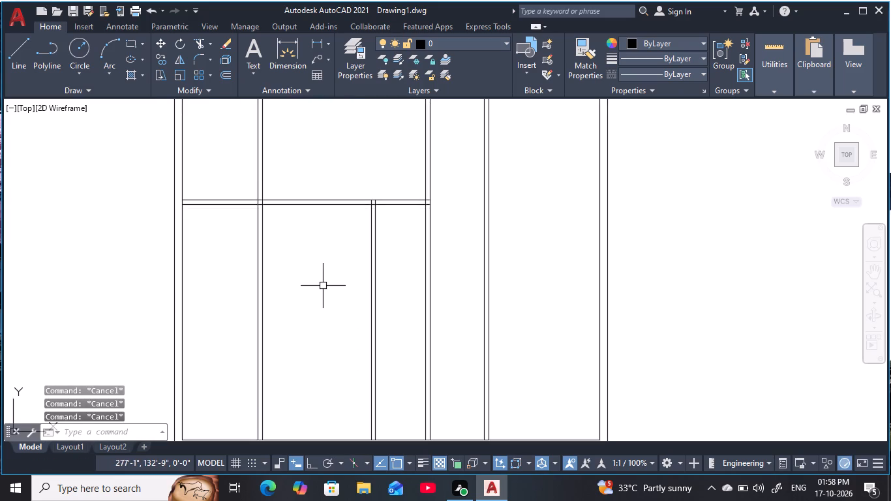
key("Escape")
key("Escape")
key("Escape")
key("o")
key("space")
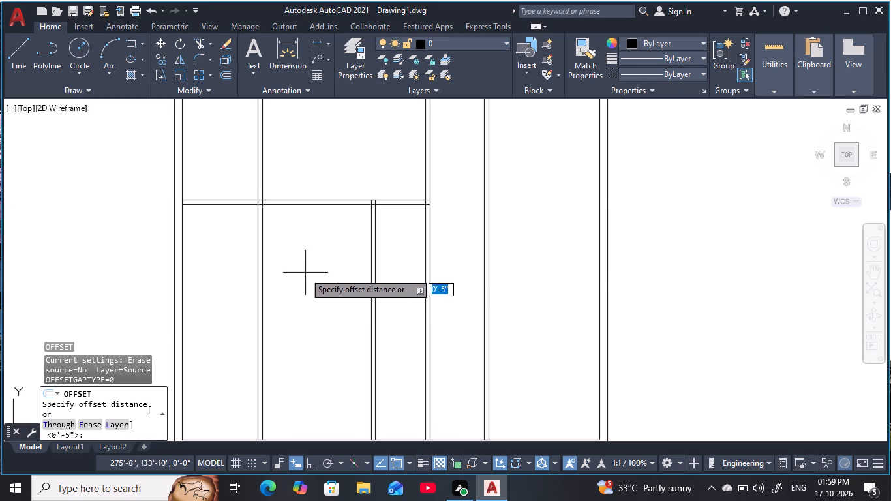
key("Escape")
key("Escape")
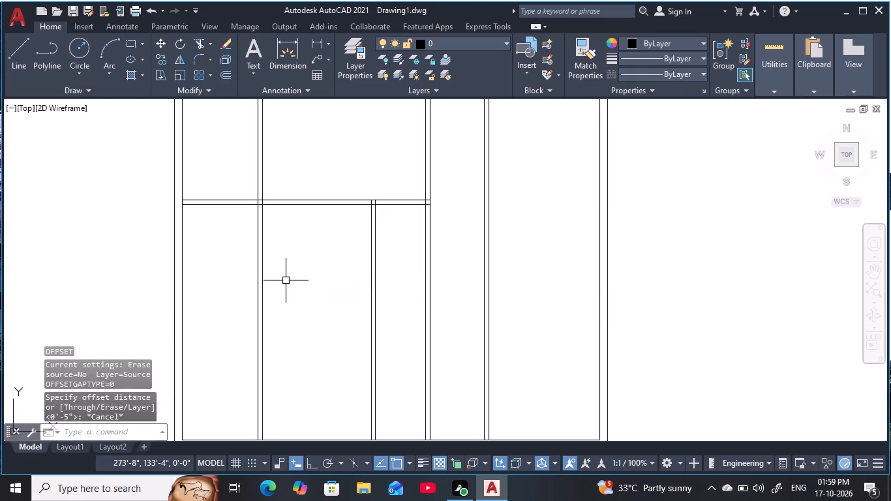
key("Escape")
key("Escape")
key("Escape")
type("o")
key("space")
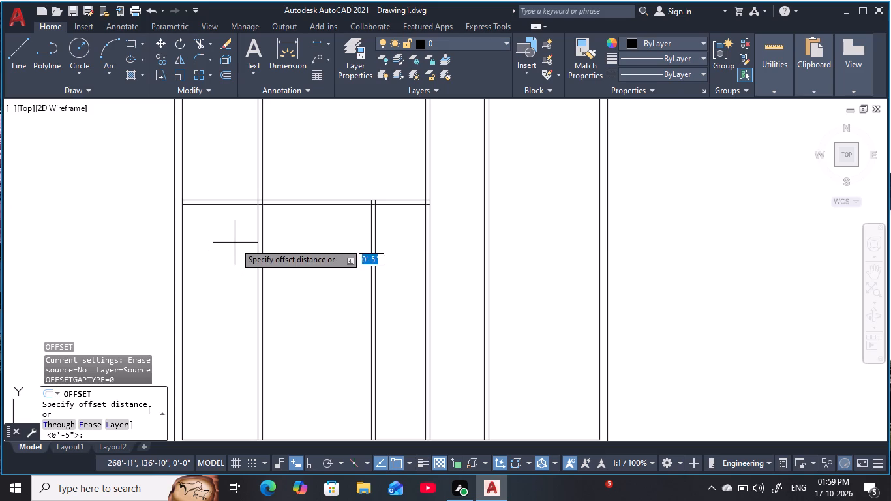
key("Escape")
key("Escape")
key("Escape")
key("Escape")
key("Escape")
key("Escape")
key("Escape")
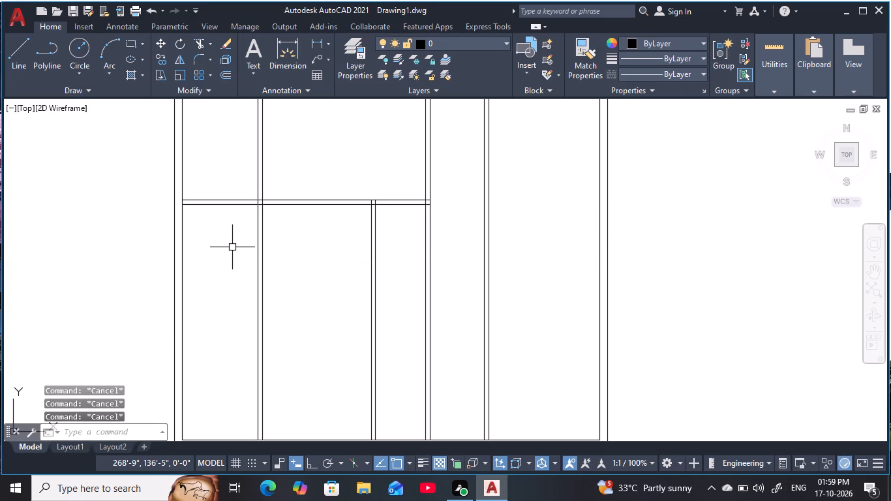
Offset the lower line of the newest cross partition 5'7" downward.
key("o")
key("space")
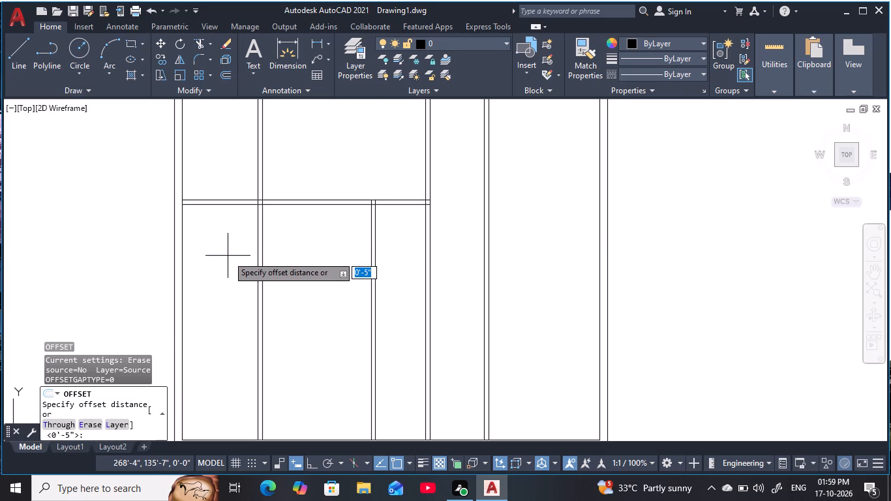
key("5")
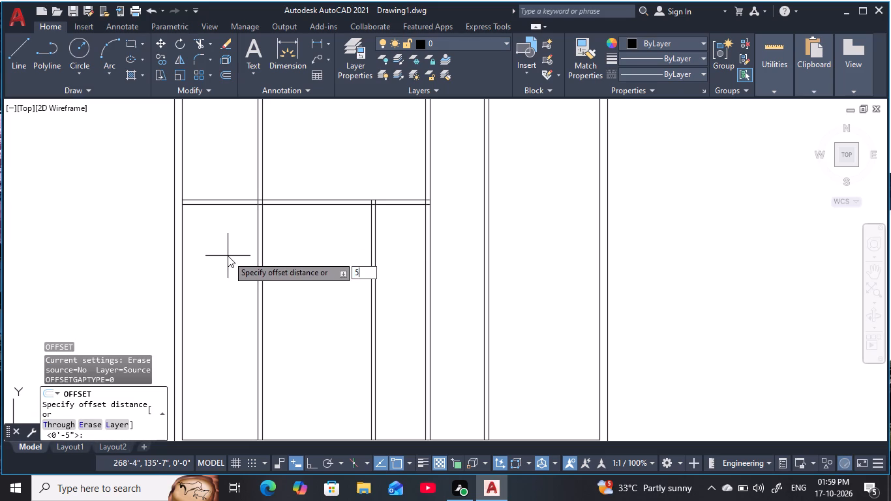
key("apostrophe")
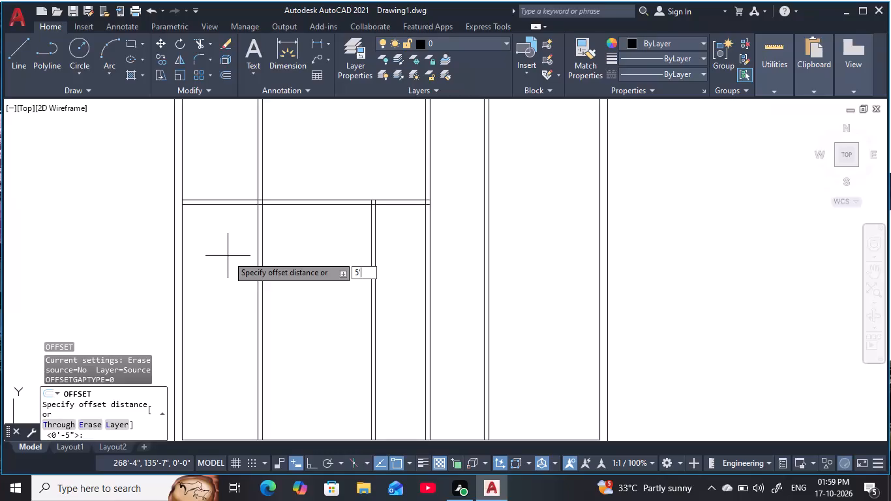
type("7")
key("space")
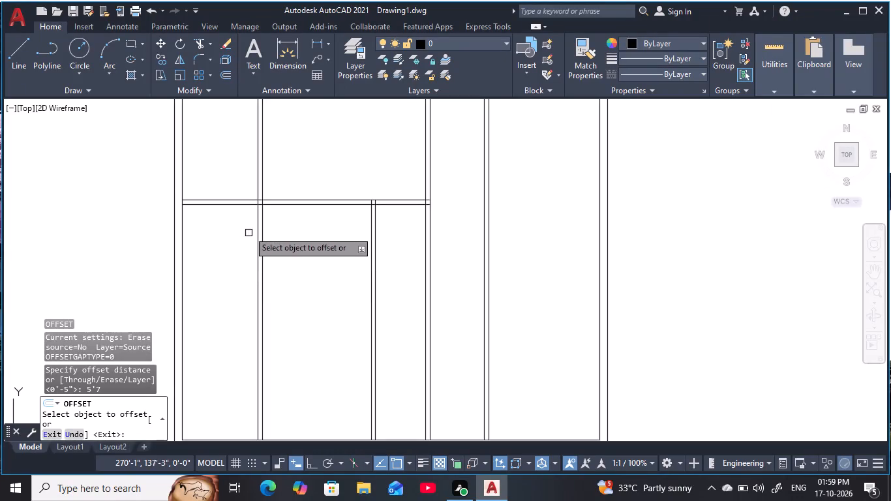
left_click(246, 205)
left_click(209, 352)
key("Escape")
key("Escape")
key("Escape")
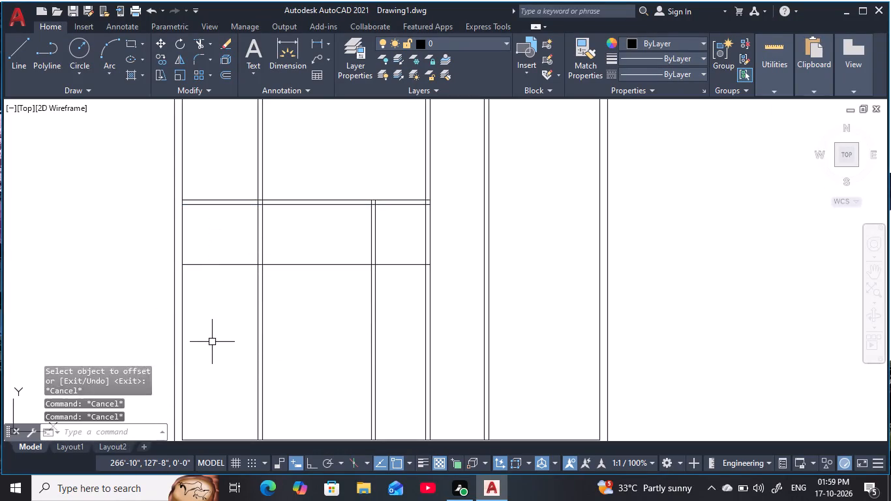
key("Escape")
key("Escape")
Offset the new 5'7" line 5" downward to give this cross partition its thickness.
key("o")
key("space")
type("5")
key("space")
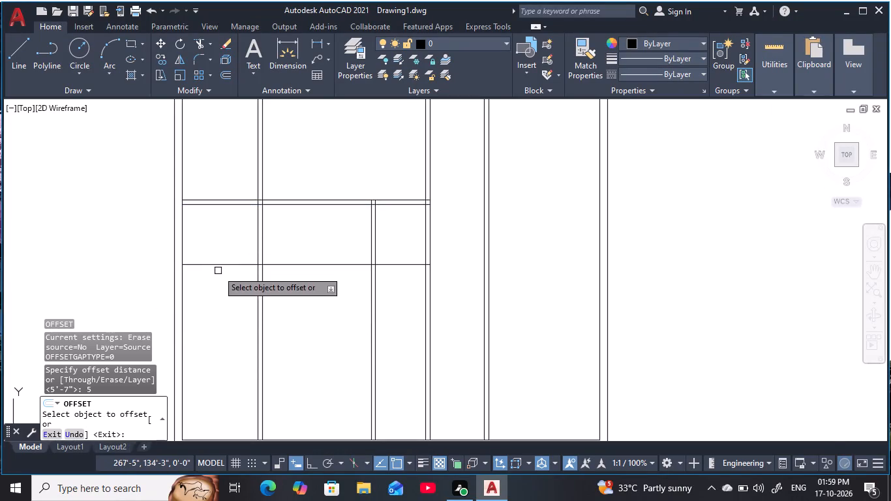
left_click(224, 266)
left_click(213, 344)
key("Escape")
key("Escape")
key("Escape")
key("Escape")
key("Escape")
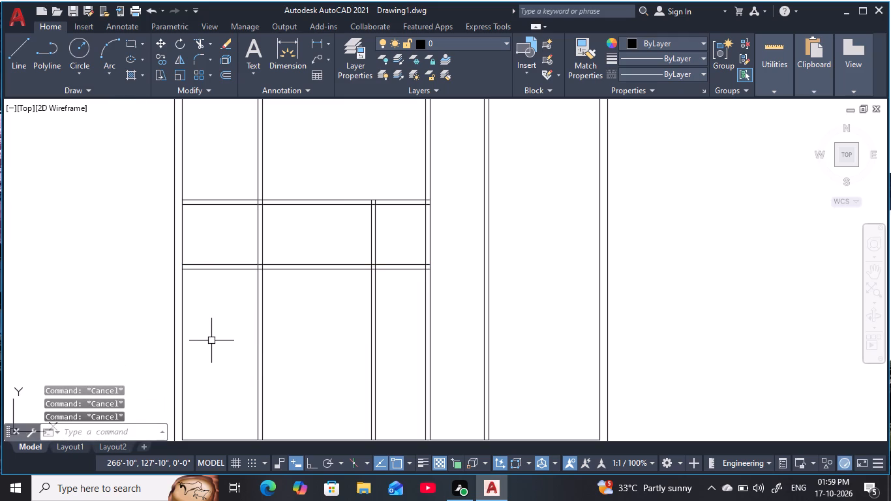
key("Escape")
Offset the lower line of this newest cross partition 4' downward.
key("o")
key("space")
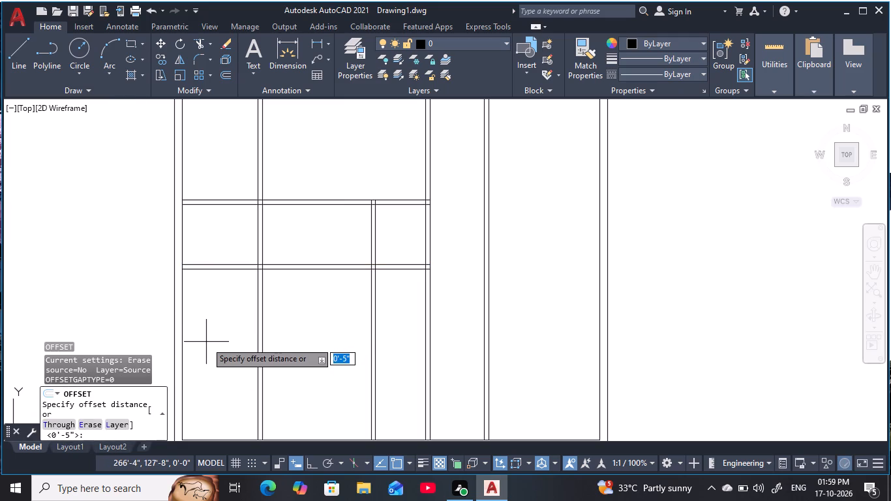
key("4")
key("apostrophe")
key("space")
left_click(209, 271)
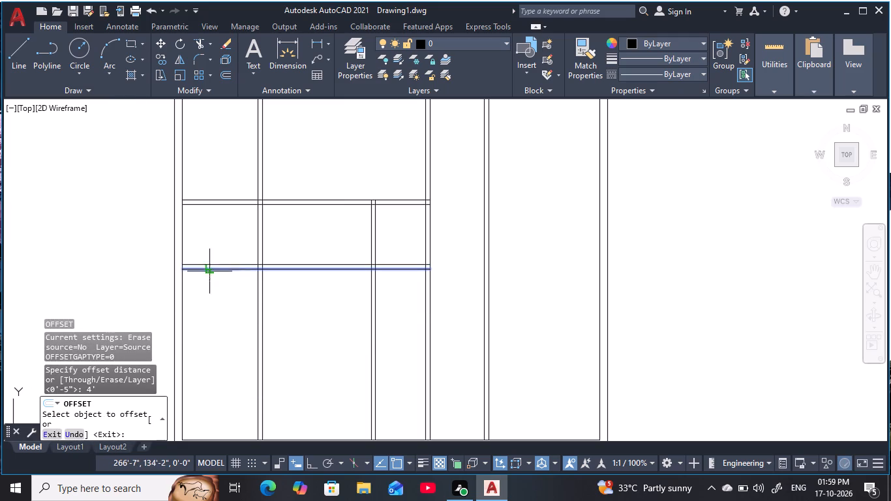
left_click(209, 384)
key("Escape")
key("Escape")
key("Escape")
key("Escape")
Offset the new 4' line 5" downward to give the lowest cross partition its thickness.
type("o")
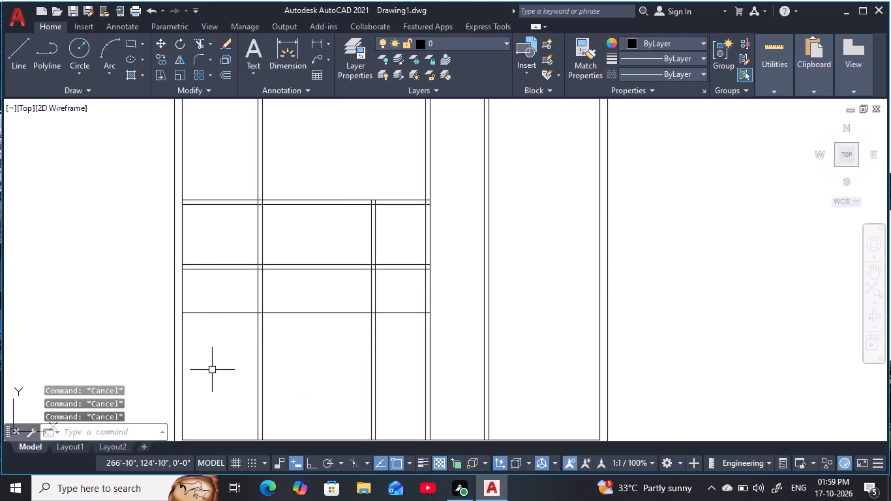
key("space")
type("5")
key("space")
left_click(205, 315)
left_click(214, 371)
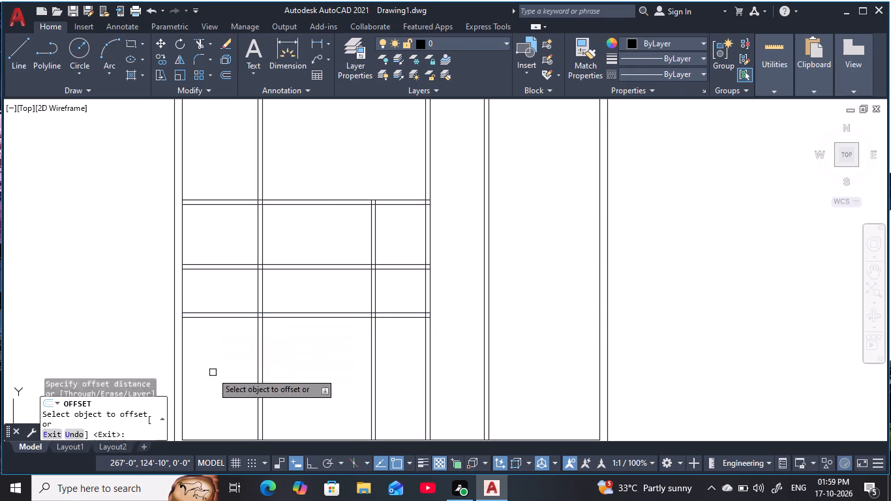
key("Escape")
key("Escape")
key("Escape")
key("Escape")
key("Escape")
key("Escape")
Trim the 5'7" cross partition's two lines everywhere from the left vertical partition across to the corridor-side vertical partition.
type("tr")
key("space")
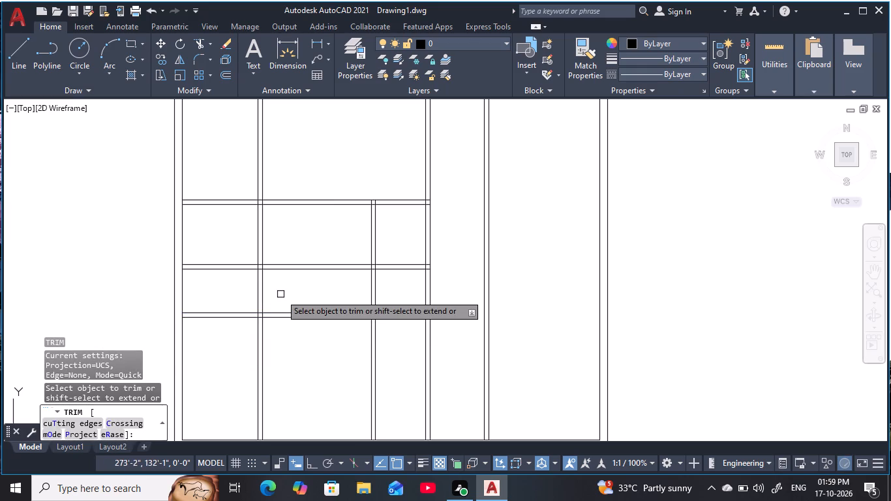
left_click(301, 283)
left_click(295, 244)
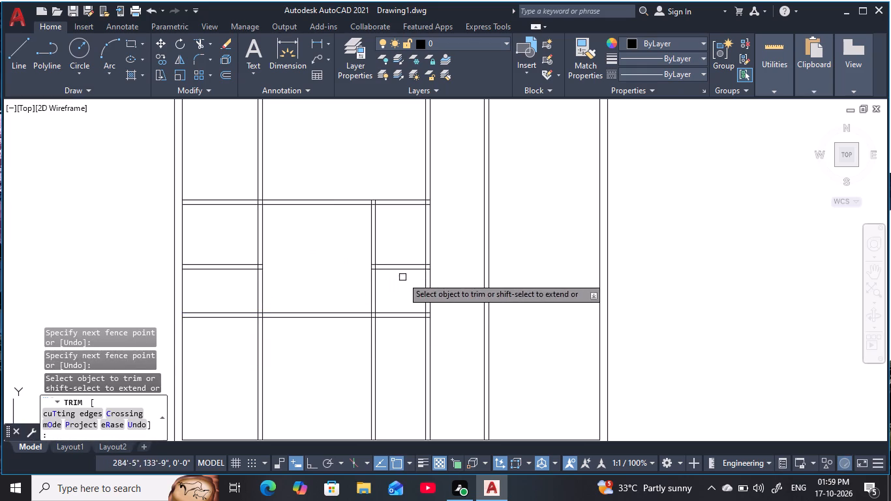
left_click(403, 277)
left_click(398, 254)
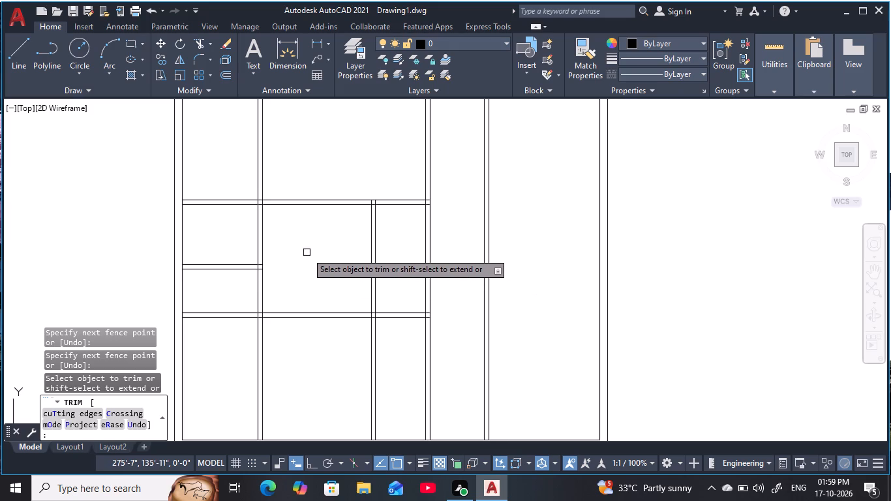
key("Escape")
key("Escape")
key("Escape")
key("Escape")
key("Escape")
key("Escape")
key("Escape")
key("Escape")
key("Escape")
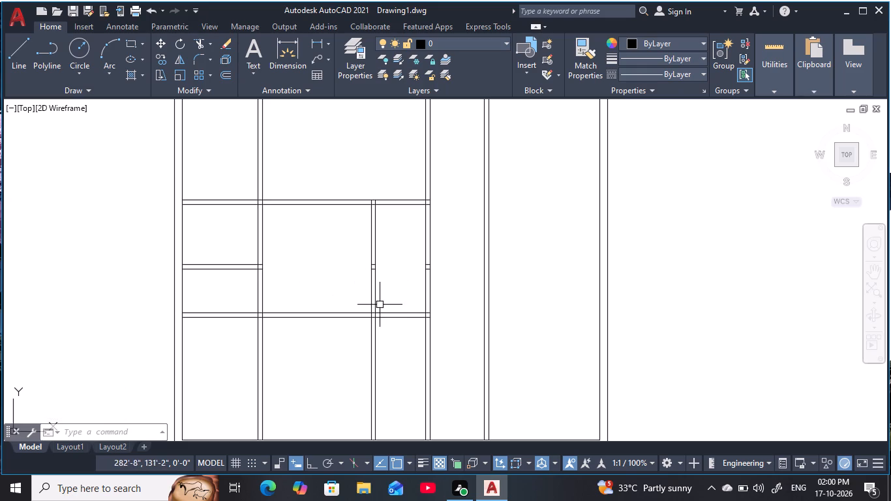
Trim the corridor-side vertical partition's lines above and below the trimmed cross partition, opening that space to the corridor.
middle_click_drag(391, 341, 386, 326)
scroll(385, 329, "down", 1)
middle_click_drag(384, 337, 387, 363)
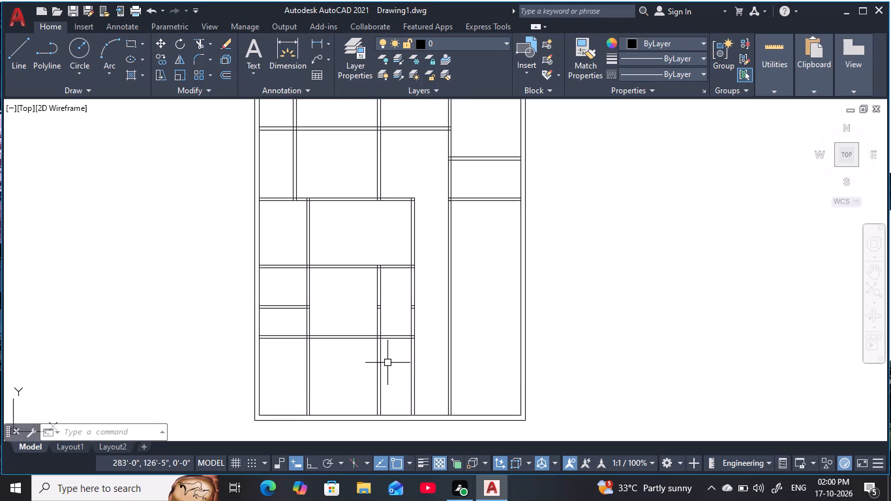
key("Escape")
key("Escape")
key("Escape")
key("Escape")
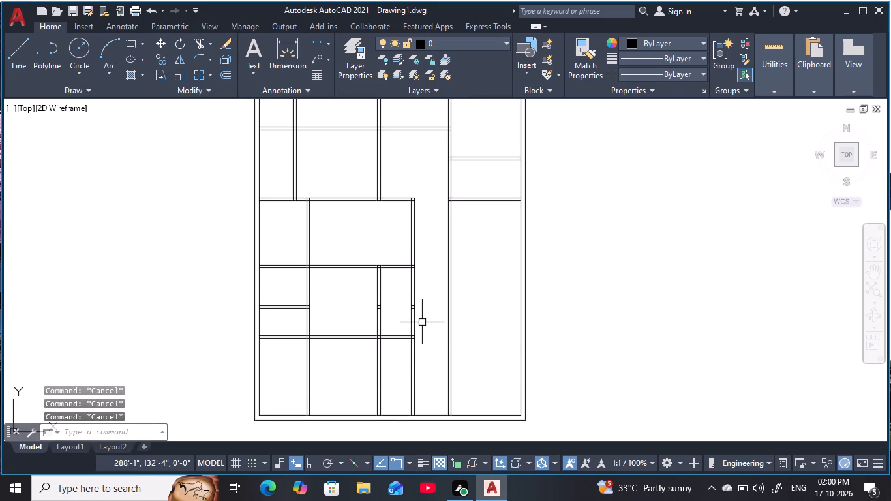
key("t")
type("r")
key("space")
left_click(428, 306)
left_click(397, 319)
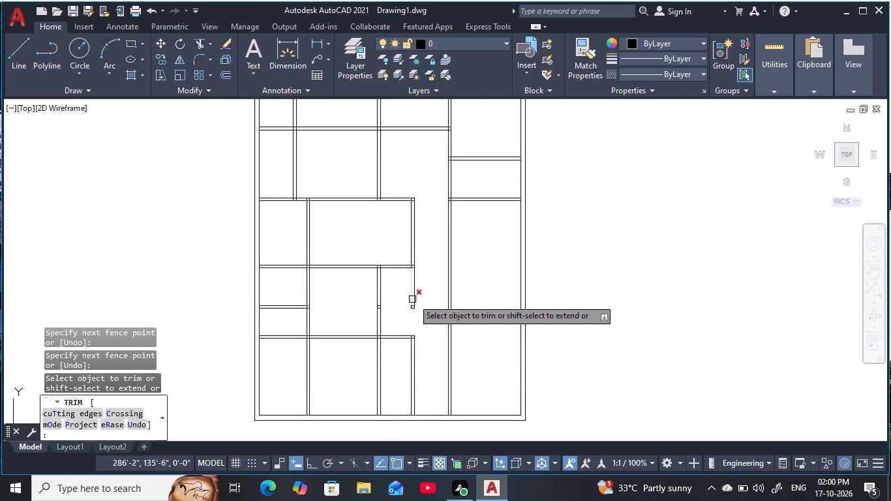
left_click(432, 291)
left_click(394, 294)
middle_click_drag(419, 325, 410, 297)
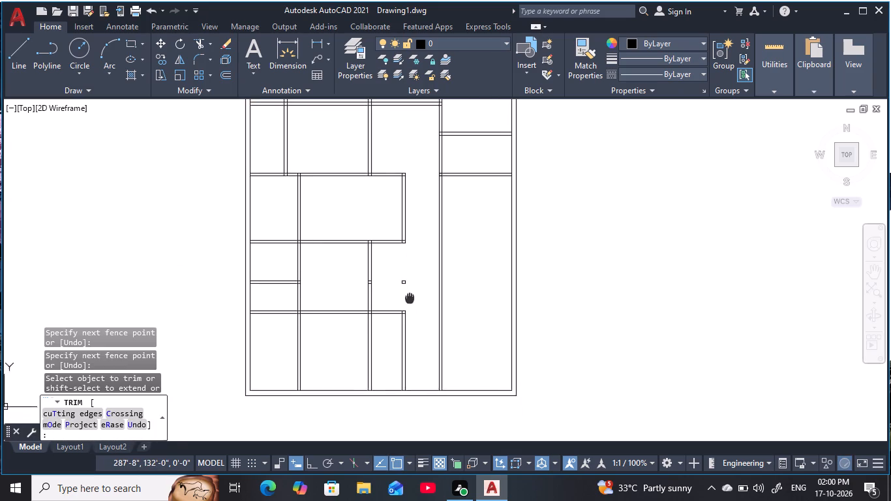
middle_click_drag(410, 297, 410, 296)
key("Escape")
key("Escape")
key("Escape")
key("Escape")
key("Escape")
key("Escape")
key("Escape")
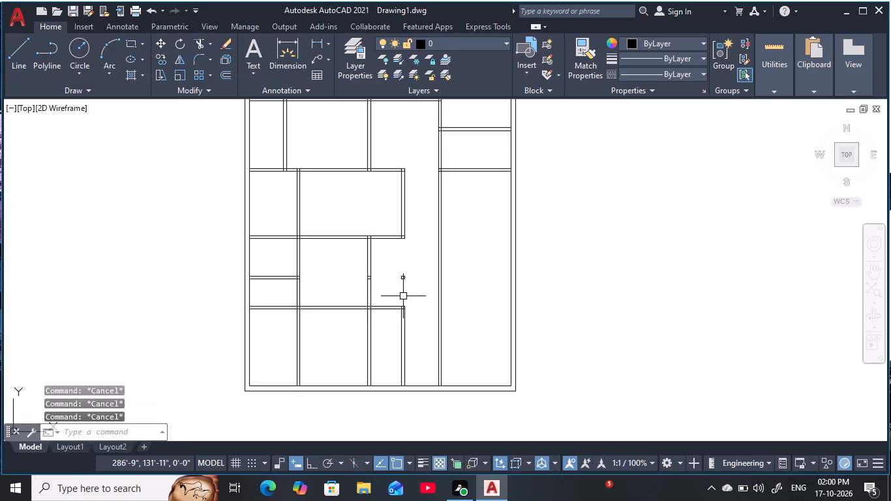
key("Escape")
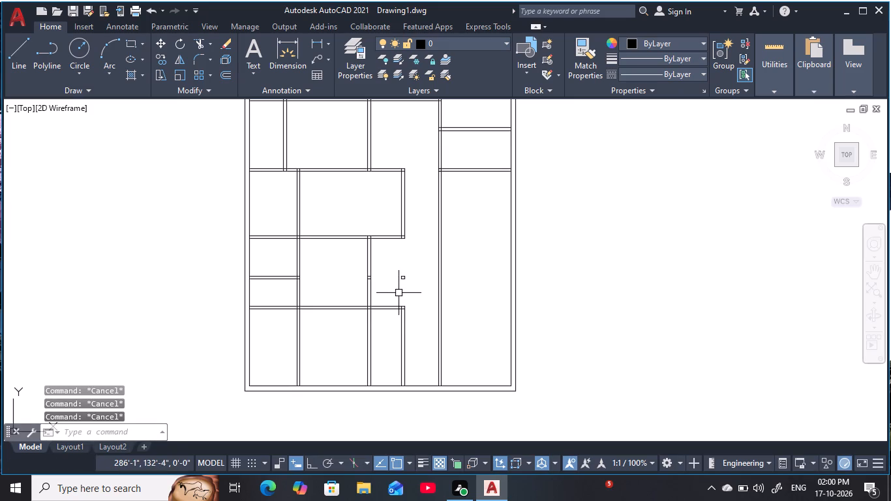
key("Escape")
key("Escape")
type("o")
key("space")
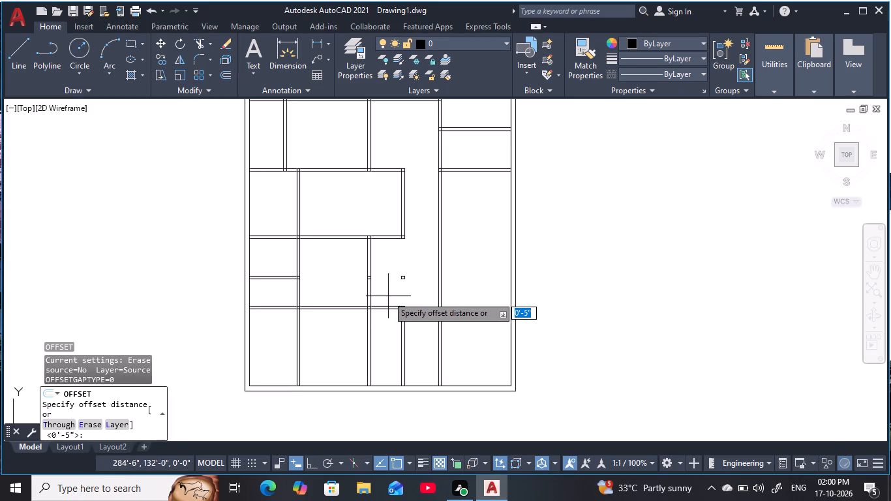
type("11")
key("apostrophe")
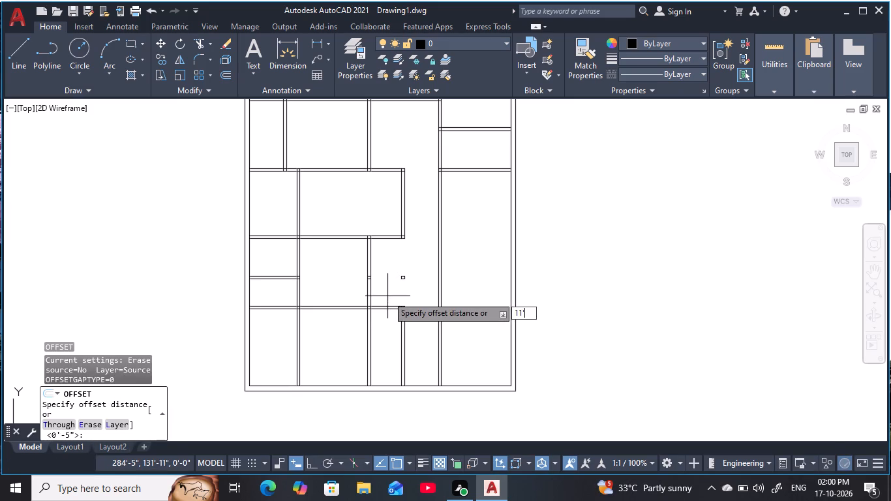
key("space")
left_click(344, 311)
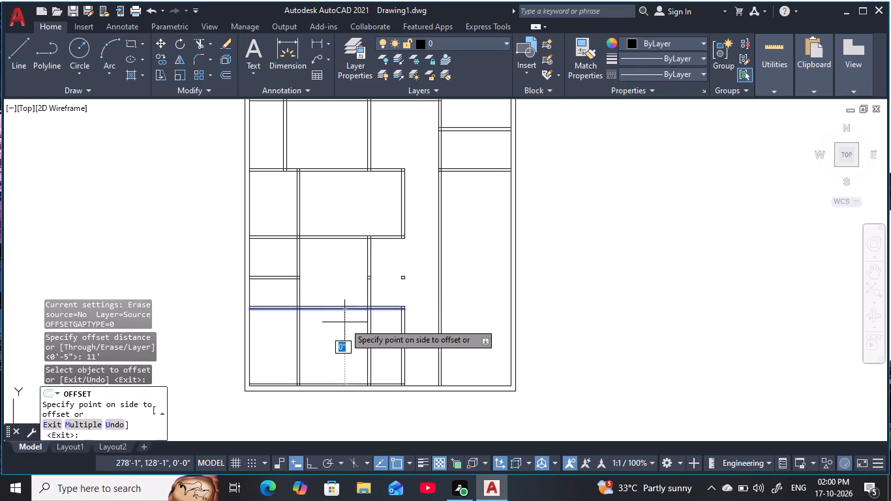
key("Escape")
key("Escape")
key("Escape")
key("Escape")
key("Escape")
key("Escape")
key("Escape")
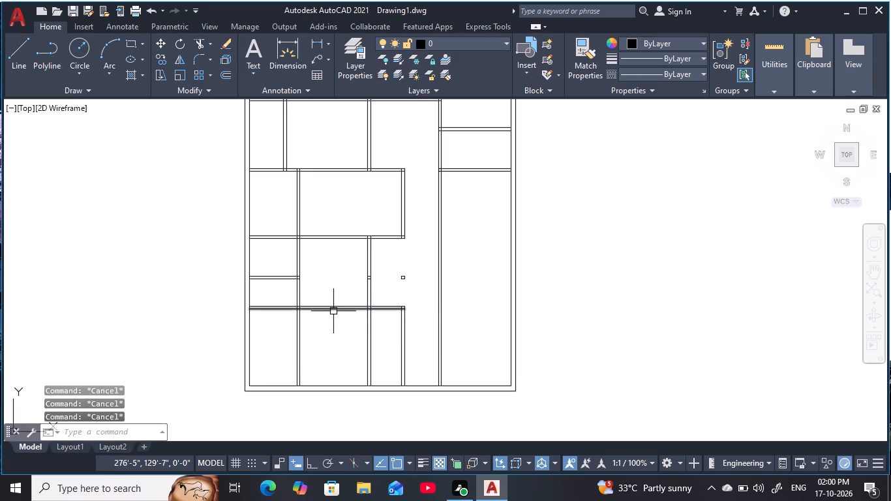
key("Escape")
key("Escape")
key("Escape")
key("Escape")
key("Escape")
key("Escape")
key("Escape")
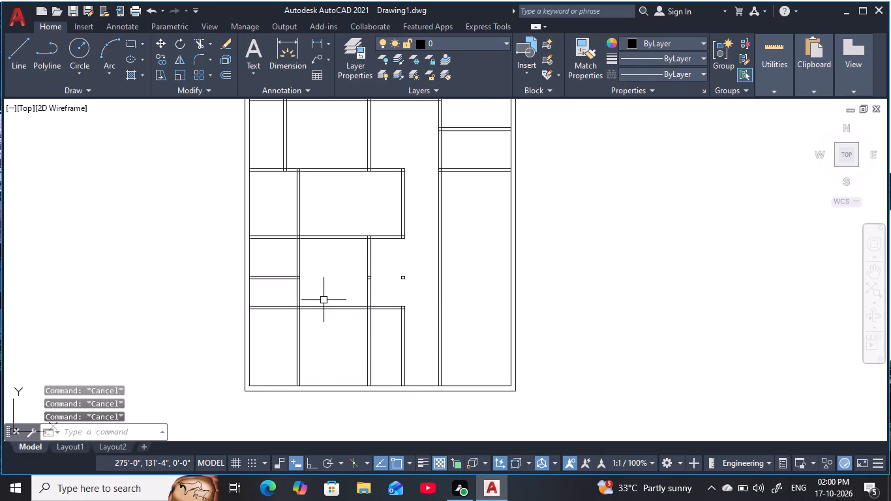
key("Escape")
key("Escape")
Offset the lower line of the lowest cross partition 7' downward.
key("o")
key("space")
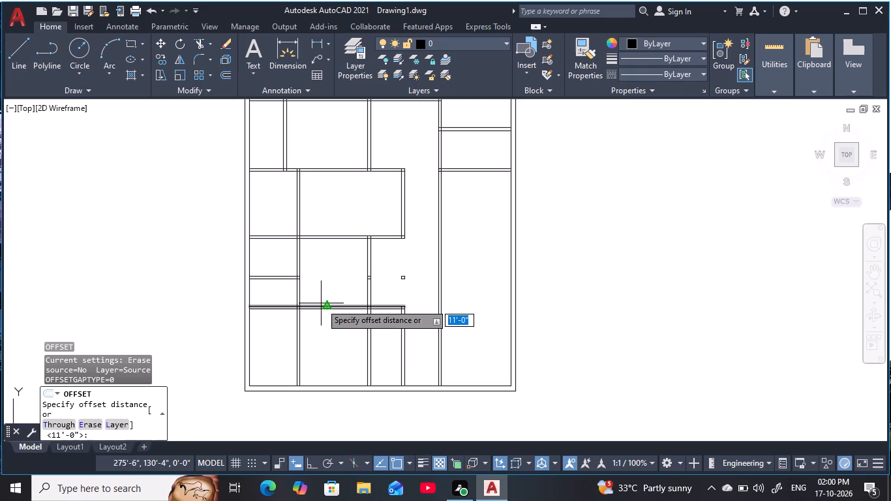
type("7")
type("'")
key("space")
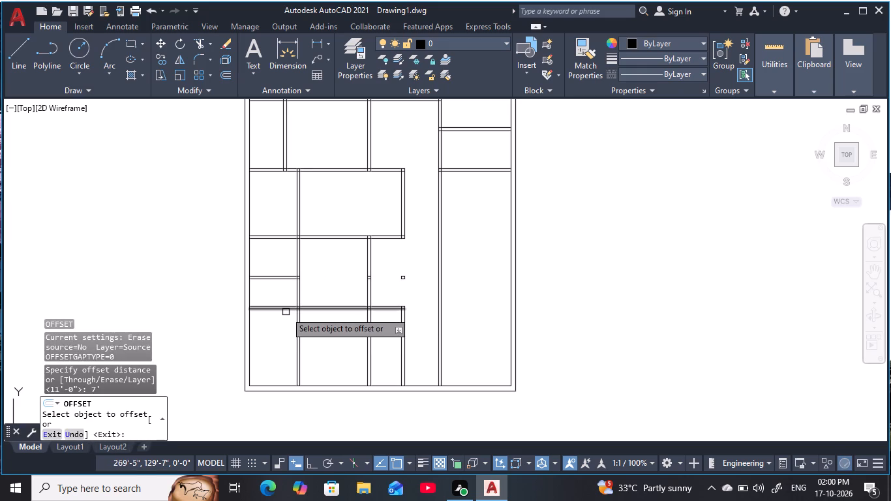
left_click(286, 312)
left_click(291, 382)
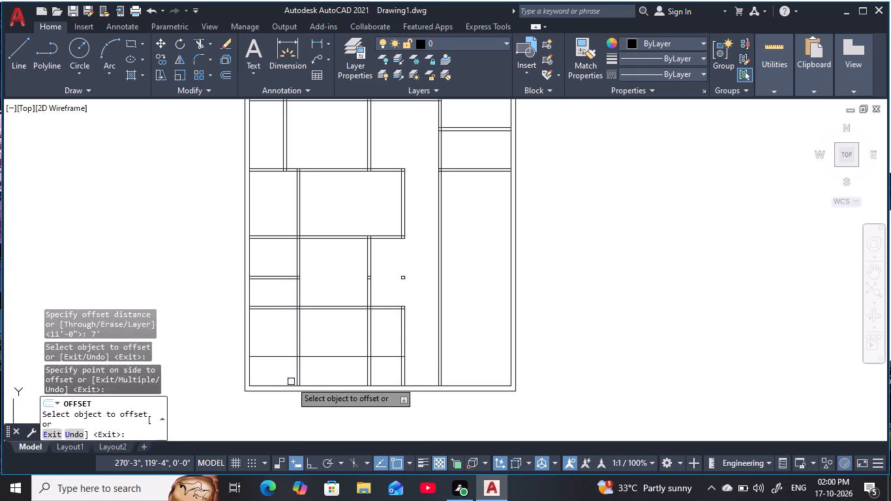
key("Escape")
key("Escape")
key("Escape")
key("Escape")
key("Escape")
key("Escape")
key("Escape")
Offset the new 7' line 5" downward to give this bottom cross partition its thickness.
key("o")
key("space")
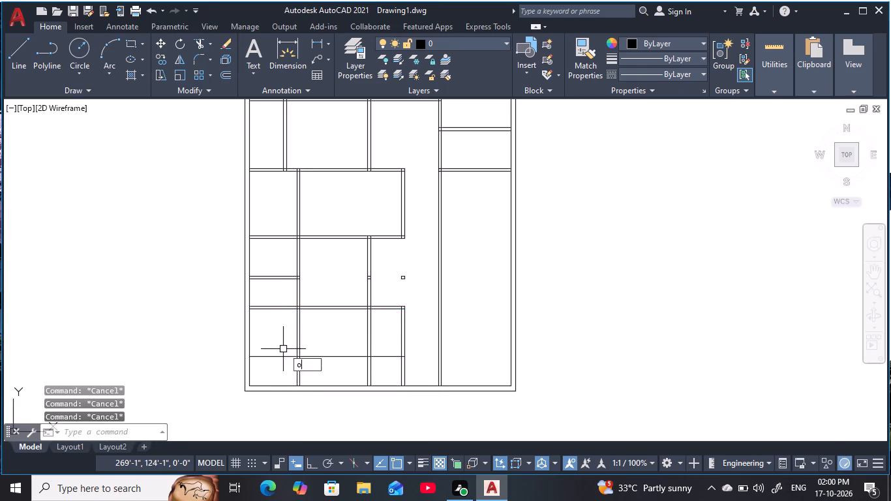
type("5")
key("space")
left_click(290, 354)
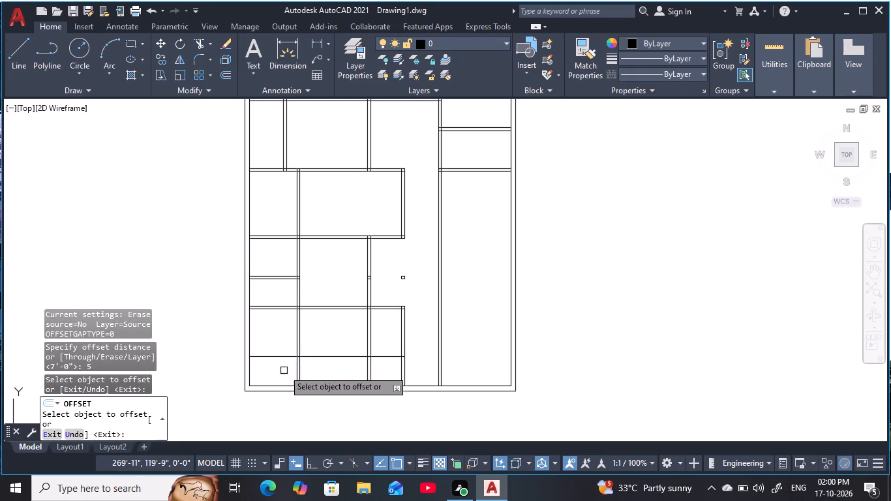
left_click(282, 358)
left_click(284, 376)
key("Escape")
key("Escape")
key("Escape")
key("Escape")
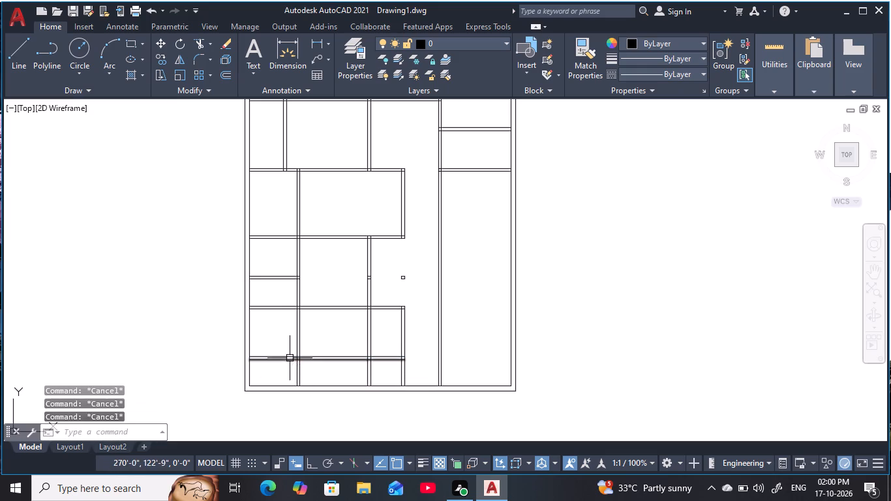
key("Escape")
key("Escape")
Trim the new bottom cross partition's lines between the left and middle vertical partitions.
type("tr")
key("space")
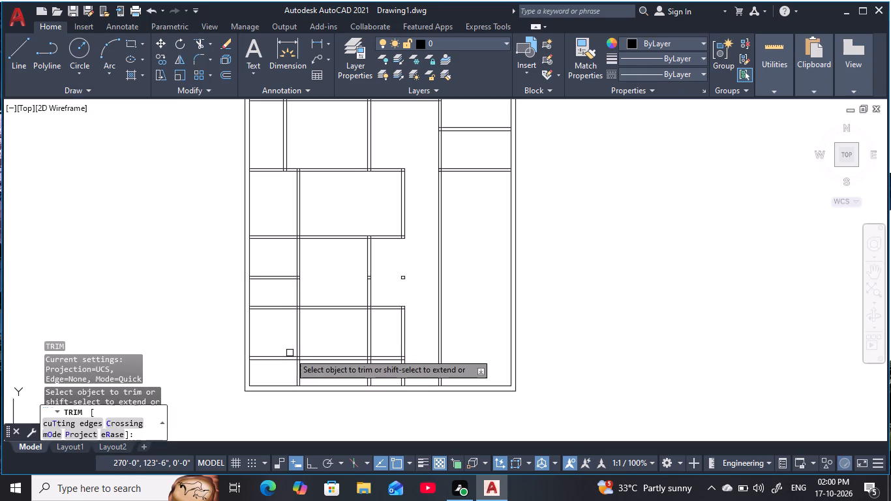
left_click(331, 371)
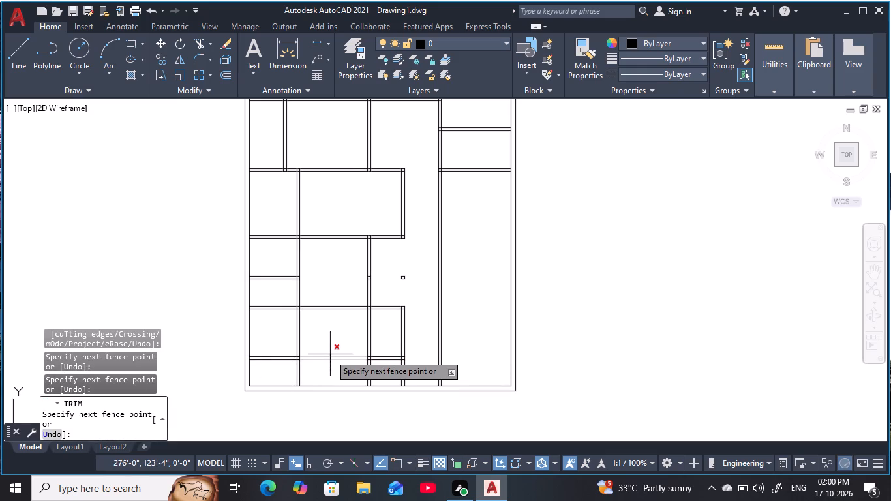
left_click(330, 354)
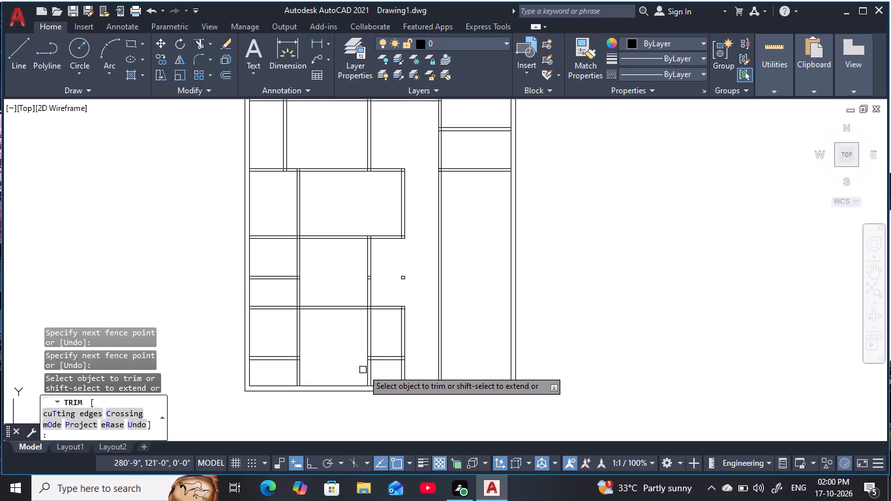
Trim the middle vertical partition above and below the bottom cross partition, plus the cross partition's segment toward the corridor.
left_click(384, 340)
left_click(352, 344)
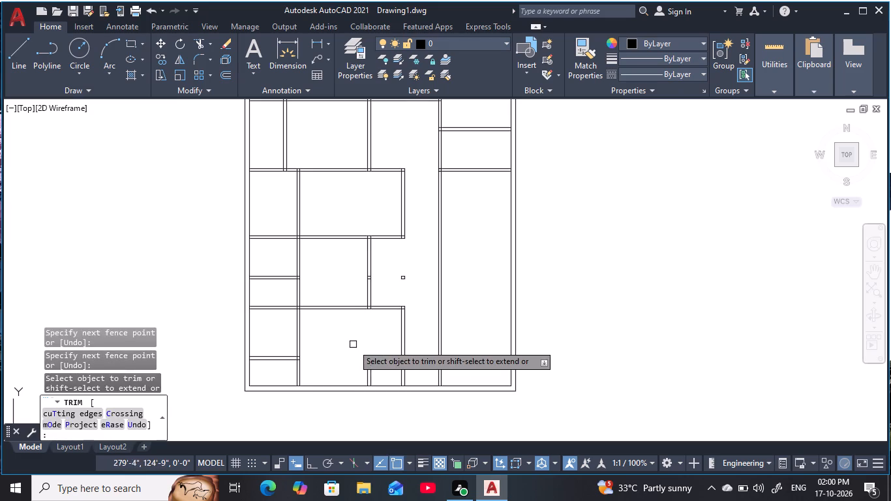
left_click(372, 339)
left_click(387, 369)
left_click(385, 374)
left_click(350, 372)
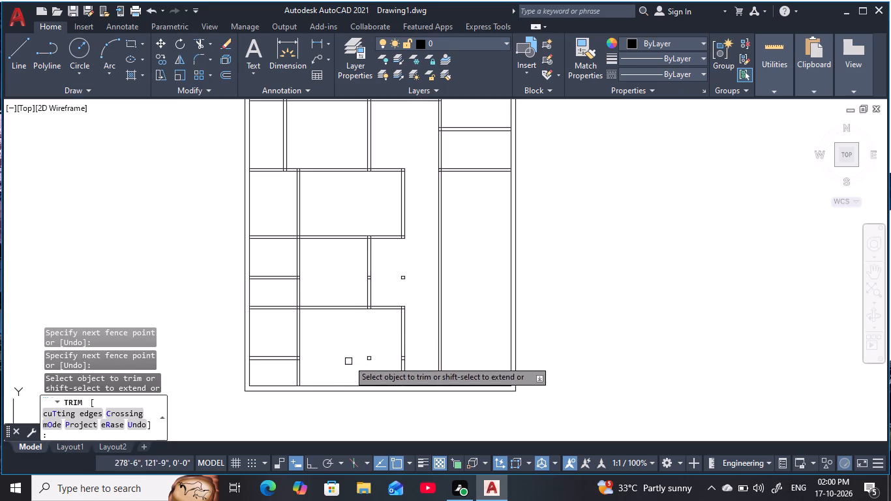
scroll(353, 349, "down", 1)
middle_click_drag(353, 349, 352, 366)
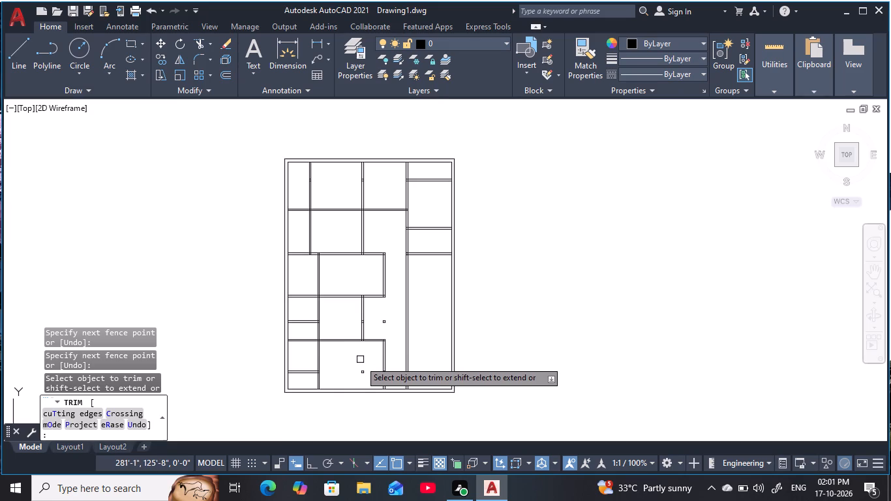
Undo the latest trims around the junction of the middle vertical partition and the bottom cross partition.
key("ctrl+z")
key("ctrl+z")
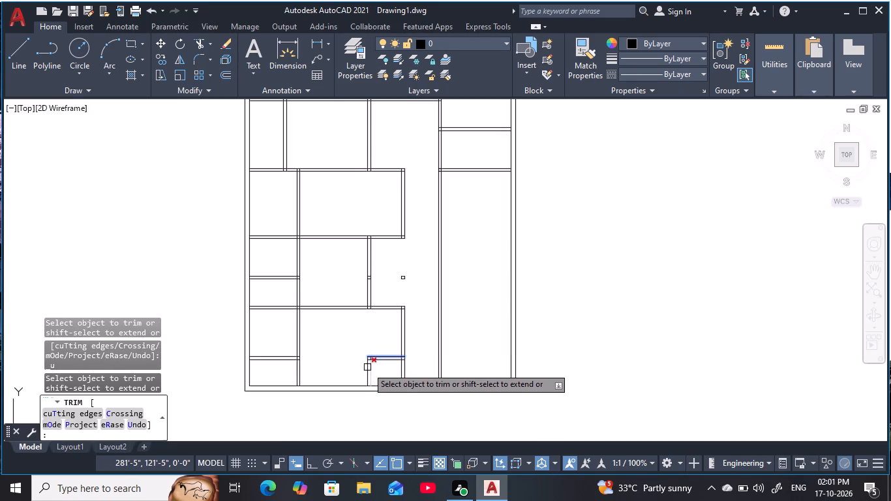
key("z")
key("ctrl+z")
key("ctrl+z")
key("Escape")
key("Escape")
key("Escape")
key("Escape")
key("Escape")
Extend the middle vertical partition's two lines through the bottom cross partition up to the cross partition above.
type("ex")
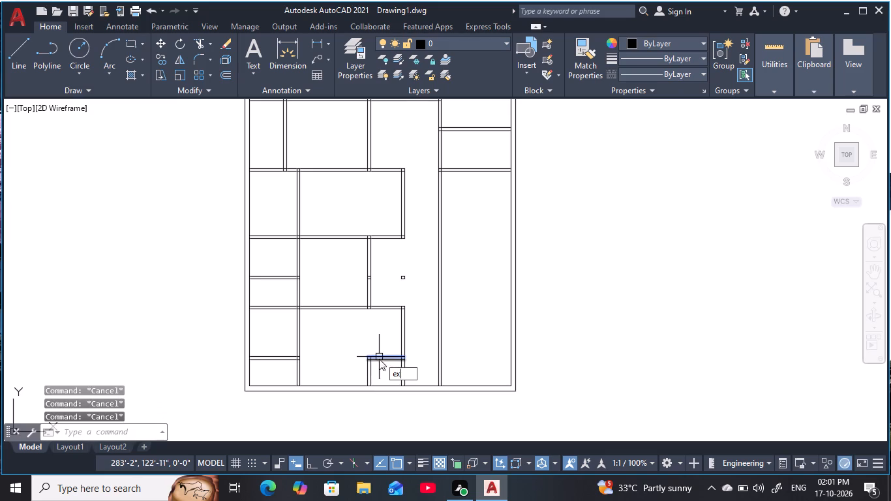
key("space")
left_click(382, 372)
left_click(351, 373)
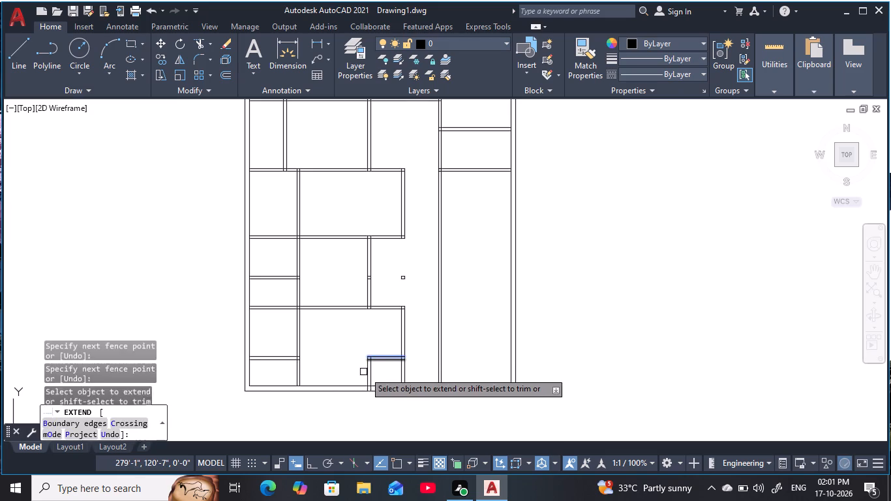
left_click(381, 371)
left_click(347, 372)
key("Escape")
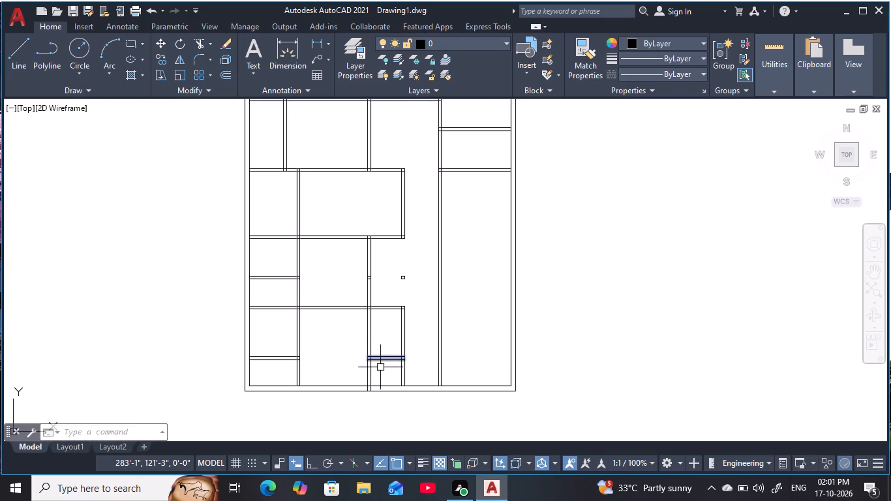
key("Escape")
key("Escape")
key("Escape")
key("Escape")
Trim the bottom cross partition between the middle and short corridor-side vertical partitions, plus that corridor-side partition above and below it.
type("tr")
key("space")
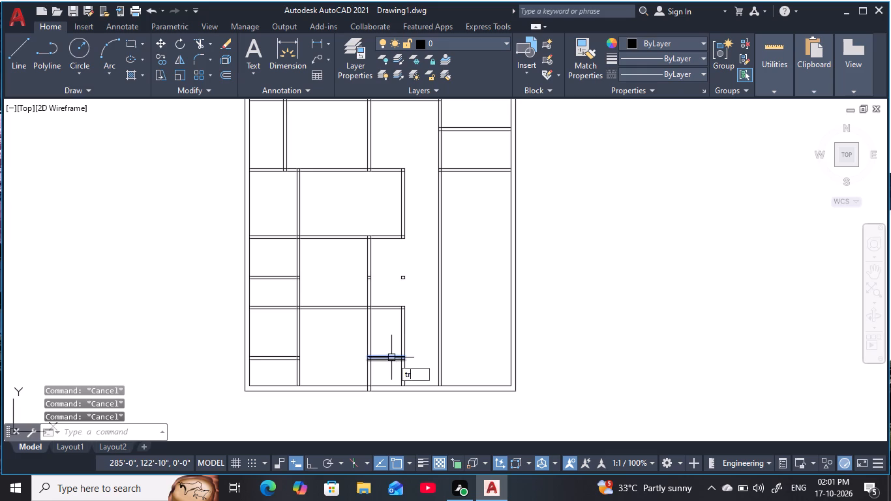
left_click(415, 371)
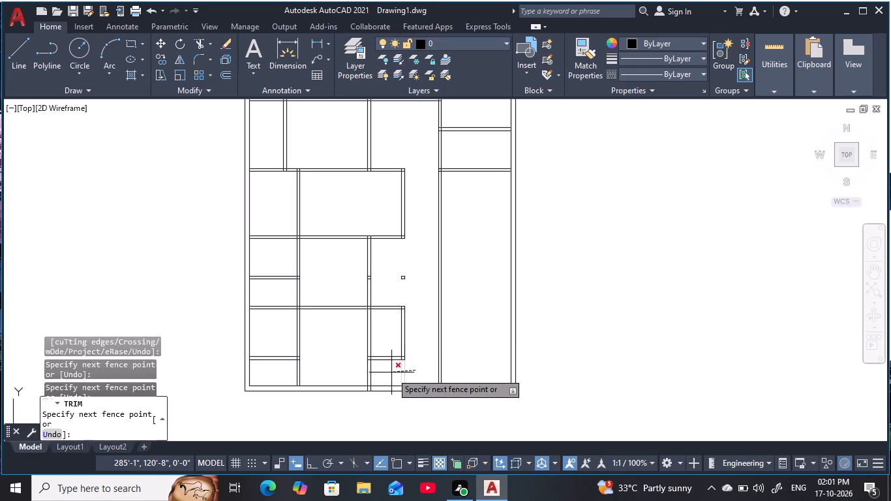
left_click(385, 372)
left_click(385, 371)
left_click(385, 345)
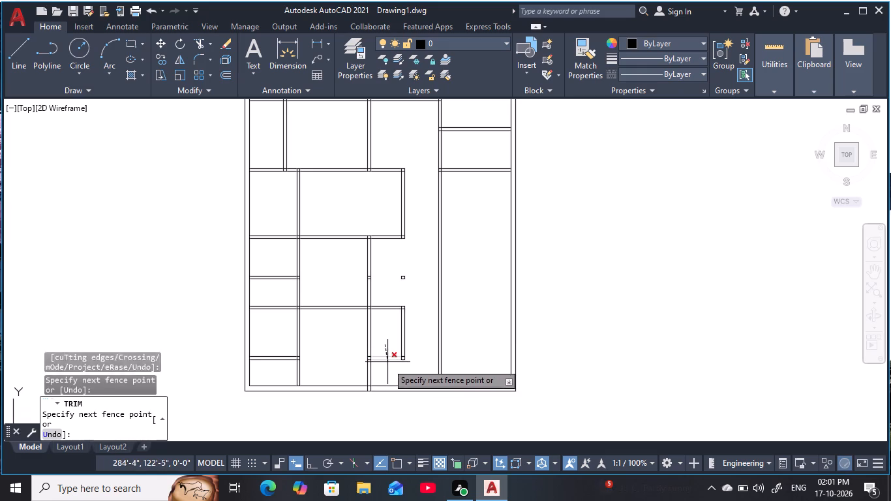
left_click(387, 369)
left_click(387, 348)
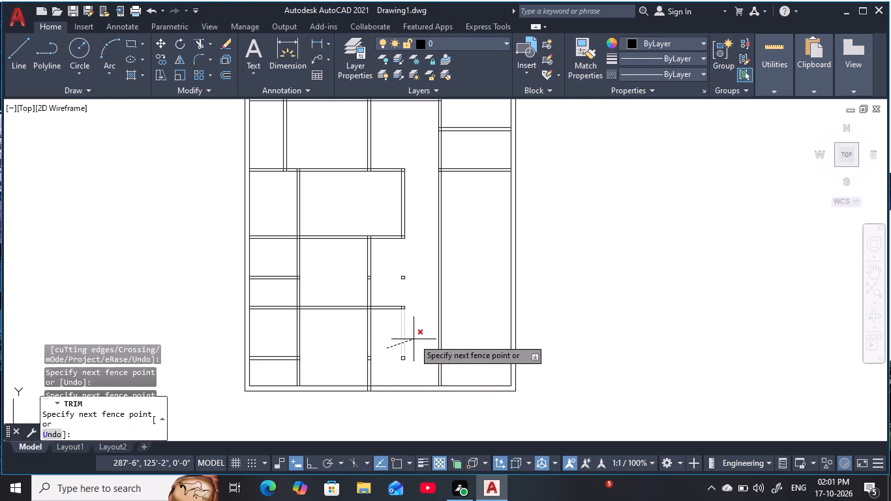
left_click(415, 339)
middle_click_drag(410, 341, 401, 367)
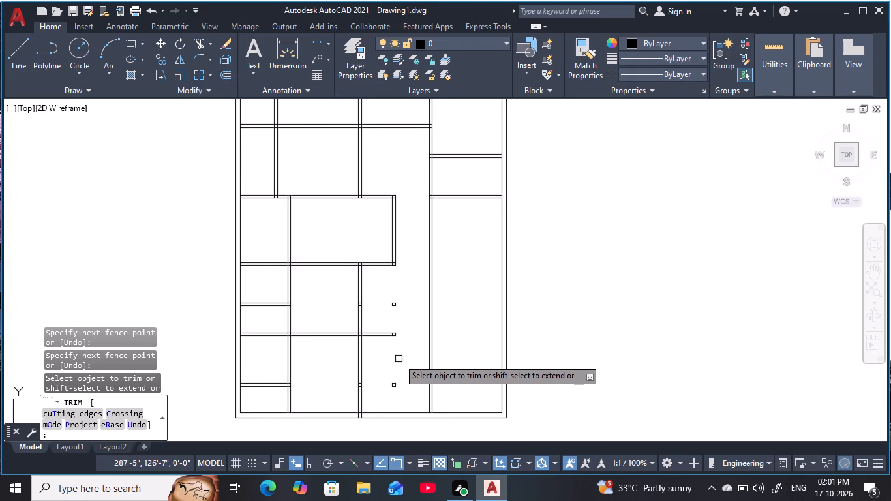
key("Escape")
key("Escape")
key("Escape")
key("Escape")
key("Escape")
key("Escape")
key("Escape")
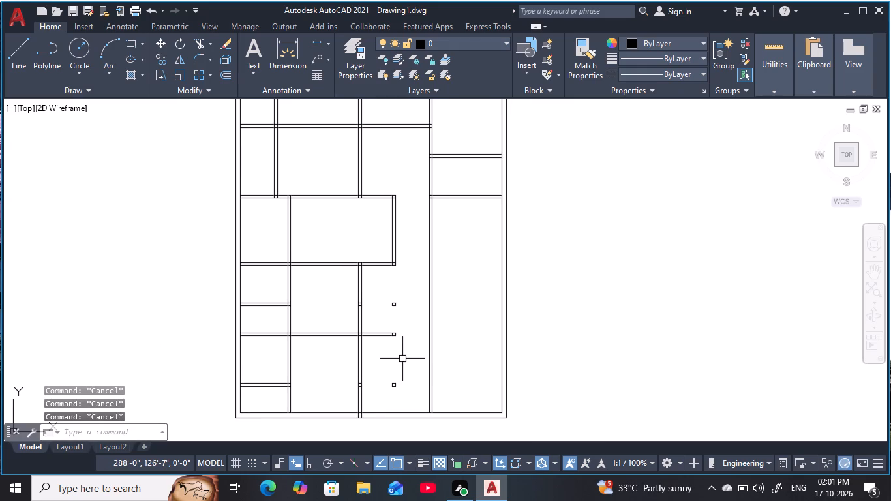
key("Escape")
key("Escape")
key("Escape")
key("Escape")
key("Escape")
key("Escape")
key("Escape")
key("Escape")
Offset the inner line of the bottom outer wall 4' upward into the plan.
key("o")
key("space")
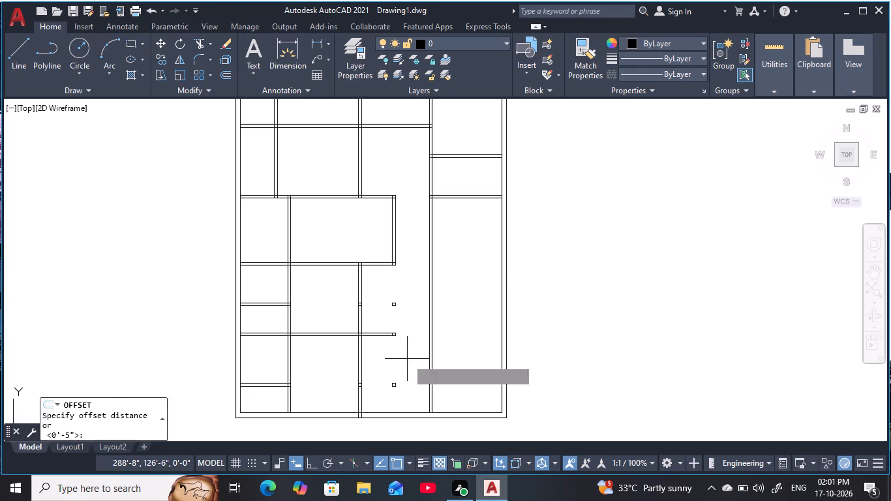
key("4")
type("'")
key("space")
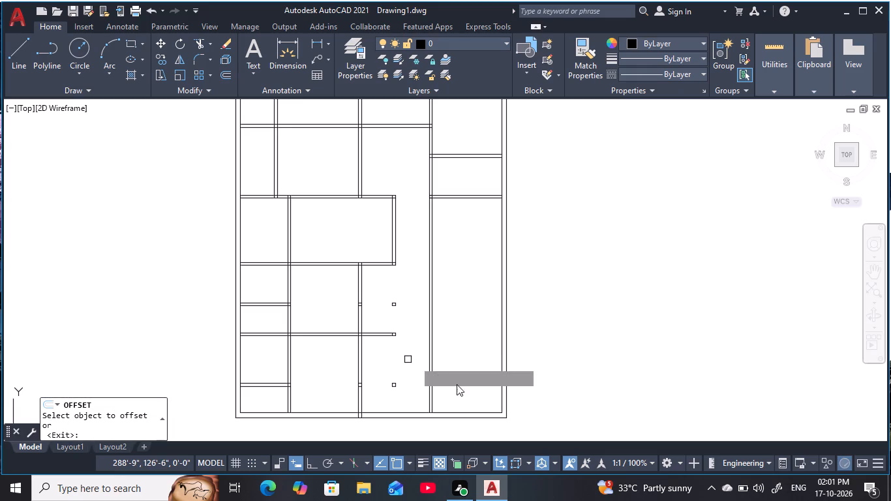
left_click(468, 410)
left_click(465, 369)
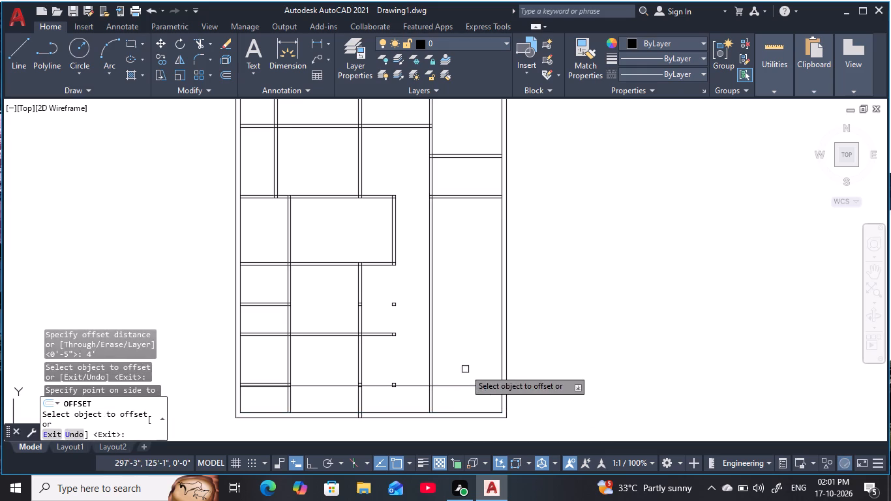
key("Escape")
key("Escape")
key("Escape")
key("Escape")
Offset the new horizontal line above the bottom wall 5" upward to give the partition its thickness.
key("o")
key("space")
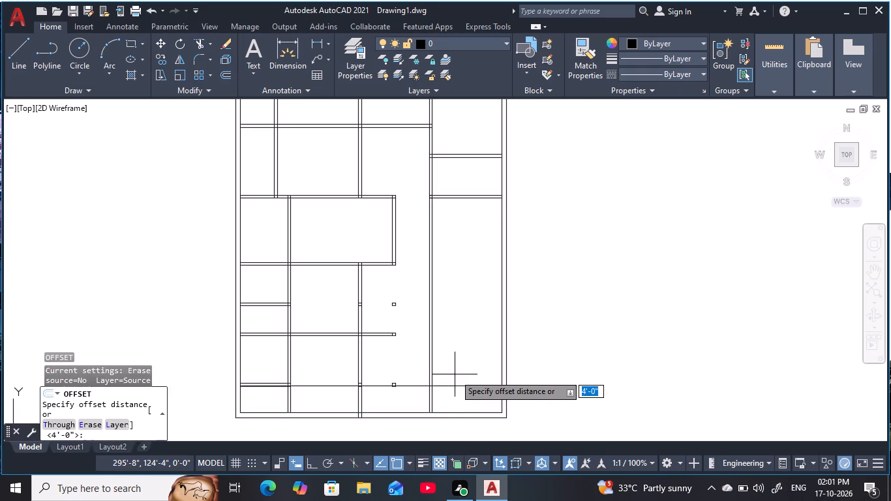
key("5")
key("space")
left_click(459, 386)
left_click(459, 359)
key("Escape")
key("Escape")
key("Escape")
key("Escape")
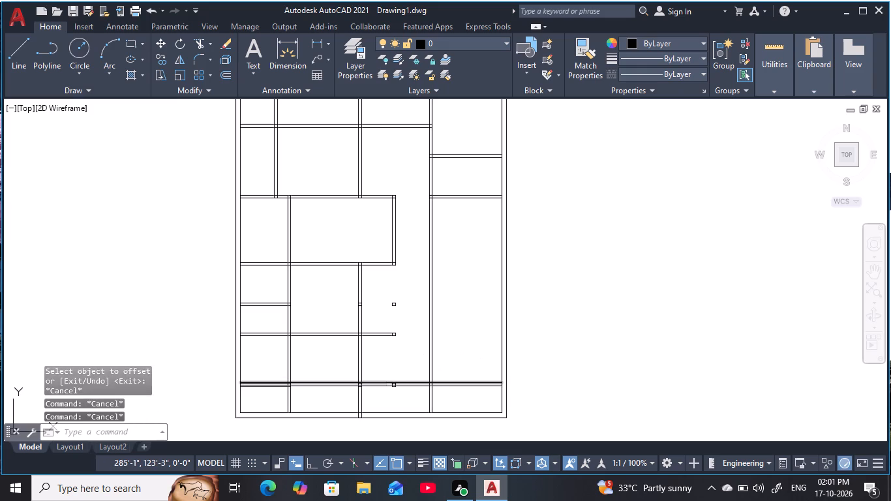
key("Escape")
key("Escape")
Trim the new partition's lines across the corridor and back to the middle vertical partition, keeping the right-hand room's part.
type("tr")
key("space")
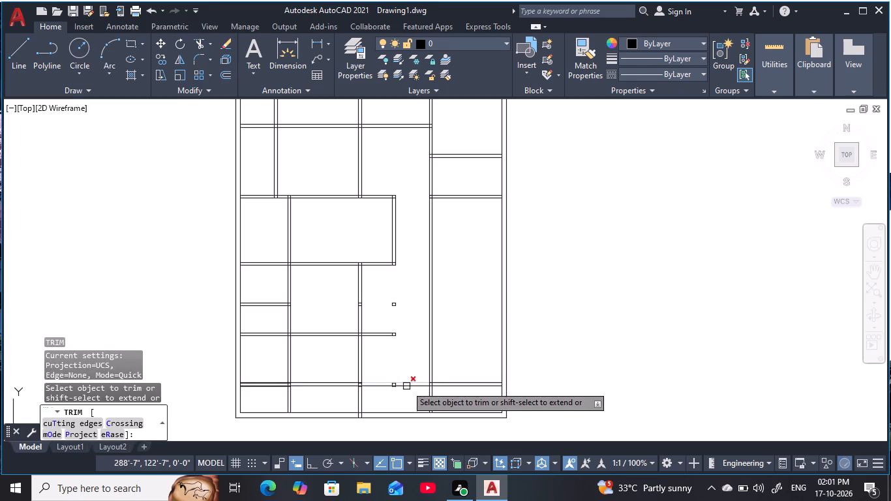
left_click(408, 369)
left_click(411, 397)
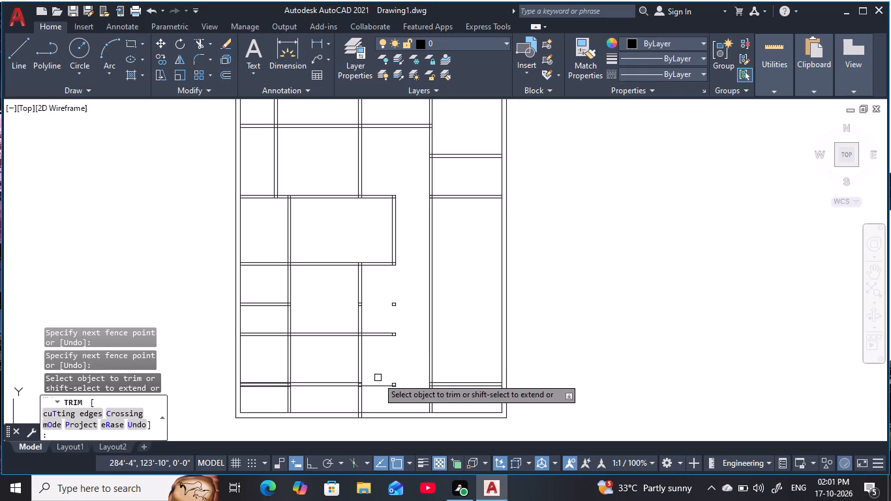
left_click(378, 378)
left_click(378, 389)
key("Escape")
key("Escape")
key("Escape")
Erase the two leftover pieces of the new partition's lines across the left-hand rooms.
left_click(334, 384)
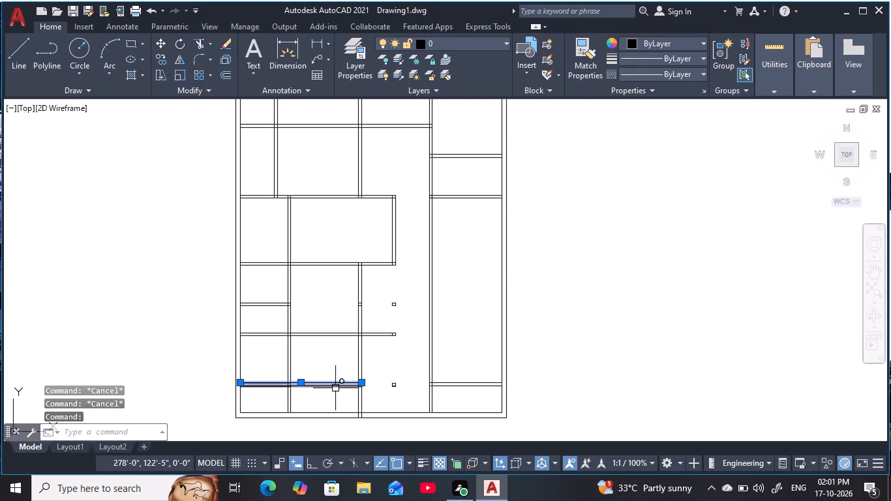
left_click(335, 388)
type("e")
key("space")
key("Escape")
key("Escape")
key("Escape")
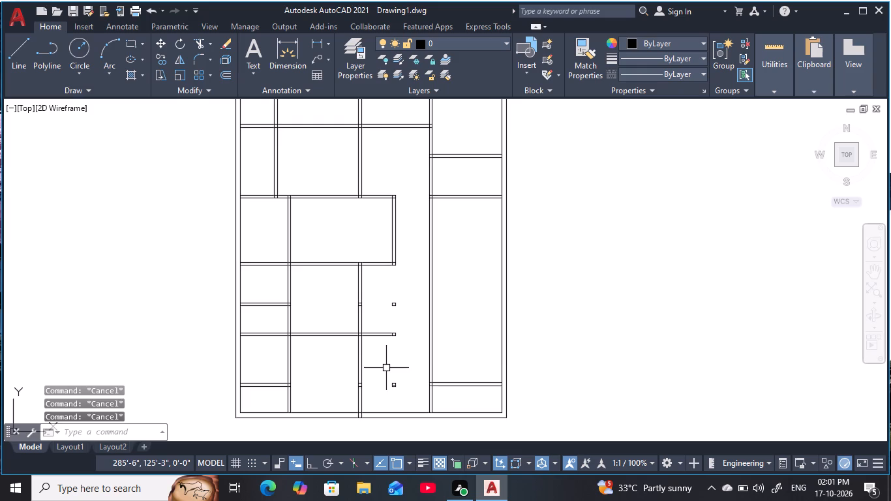
Offset the upper line of the right-hand column's bottom partition 11'-6" upward.
middle_click_drag(389, 370, 341, 376)
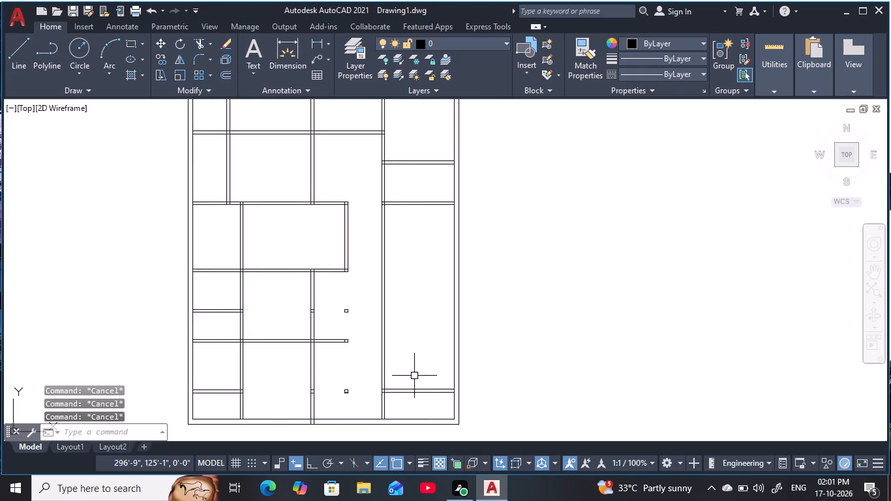
key("Escape")
key("Escape")
key("Escape")
key("o")
key("space")
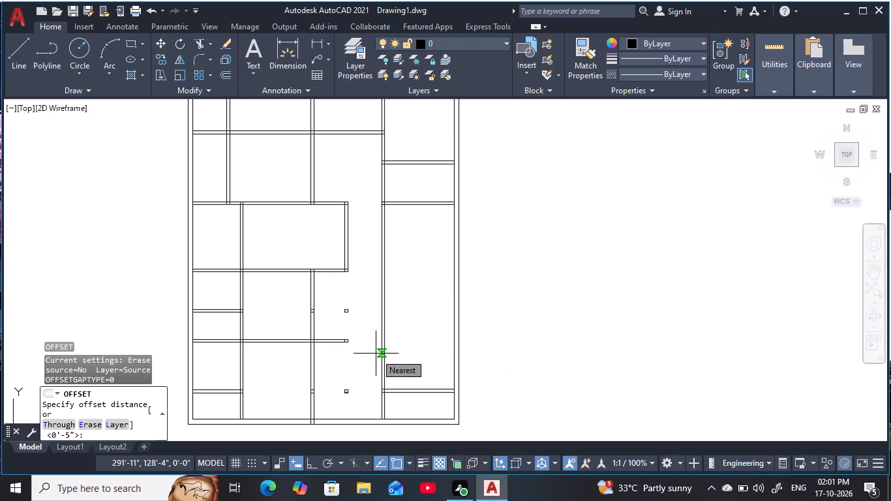
type("11")
key("apostrophe")
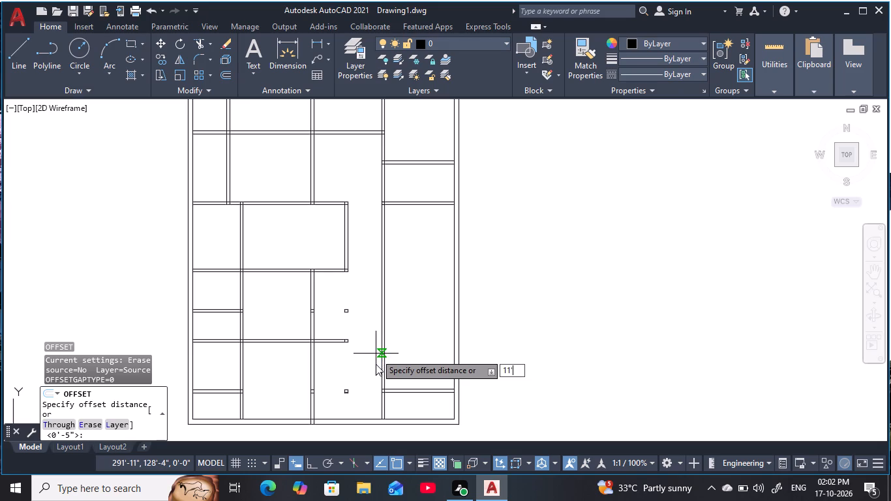
type("6")
key("space")
left_click(425, 388)
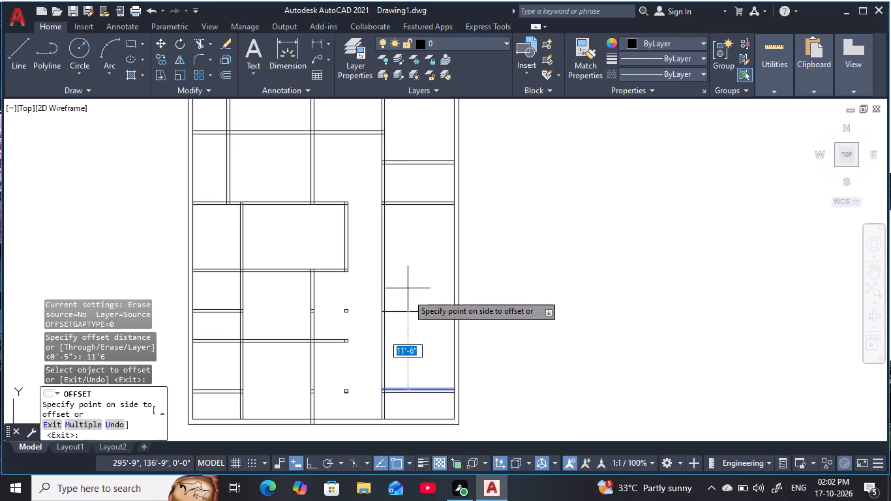
left_click(410, 269)
key("Escape")
key("Escape")
key("Escape")
key("Escape")
key("Escape")
Offset the new line in the right-hand column 5" upward to form the second cross partition.
key("o")
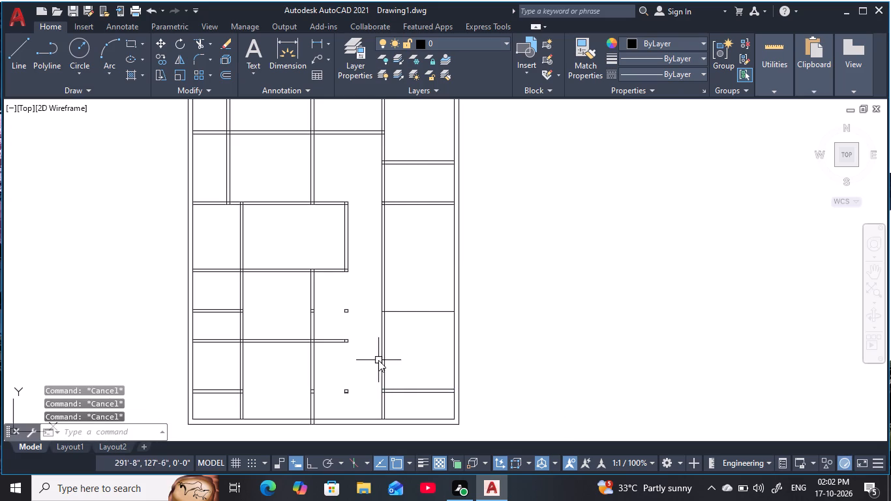
key("space")
type("5")
key("space")
left_click(415, 313)
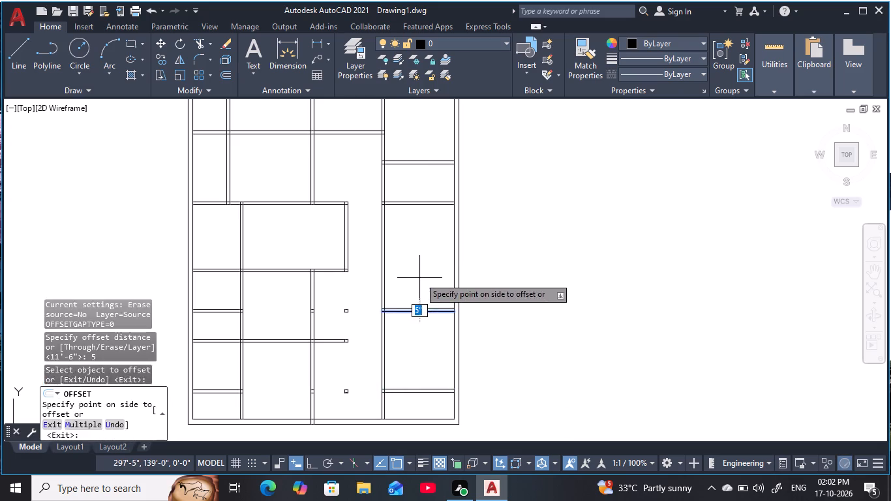
left_click(419, 275)
middle_click_drag(419, 276, 417, 311)
key("Escape")
key("Escape")
key("Escape")
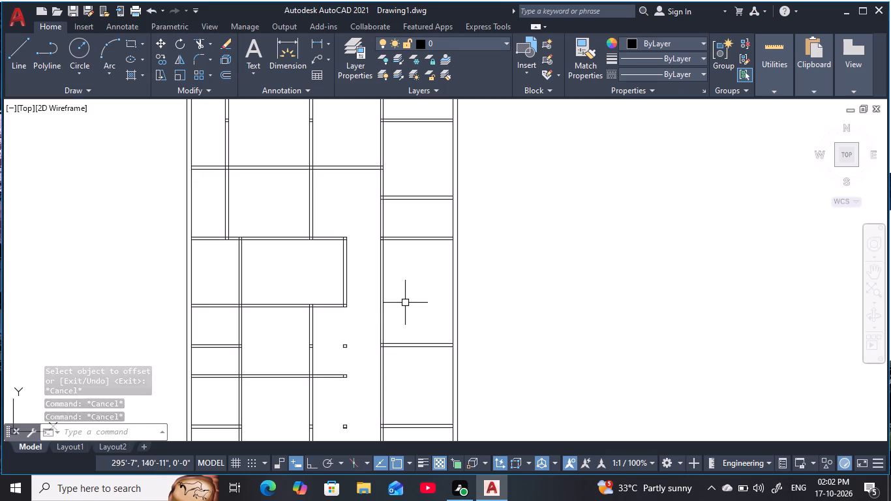
Offset the upper line of the right-hand column's second cross partition 6' upward.
key("Escape")
key("Escape")
key("Escape")
key("Escape")
key("Escape")
key("o")
key("space")
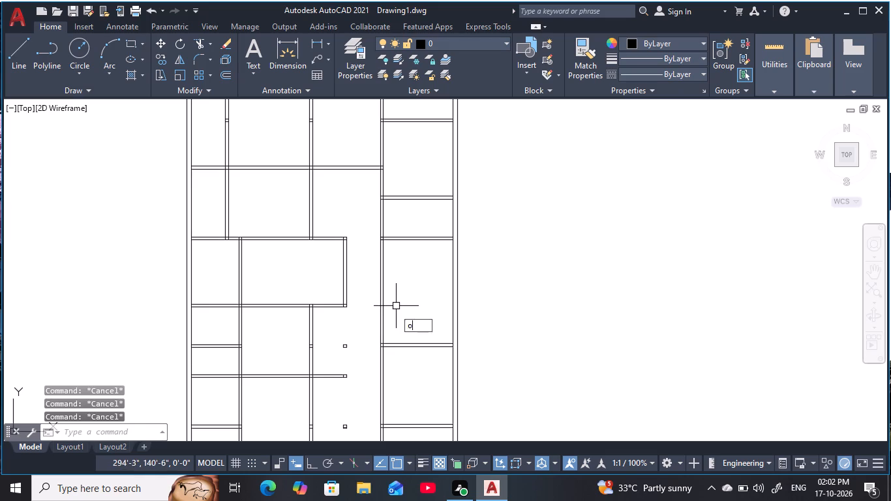
key("6")
key("apostrophe")
key("space")
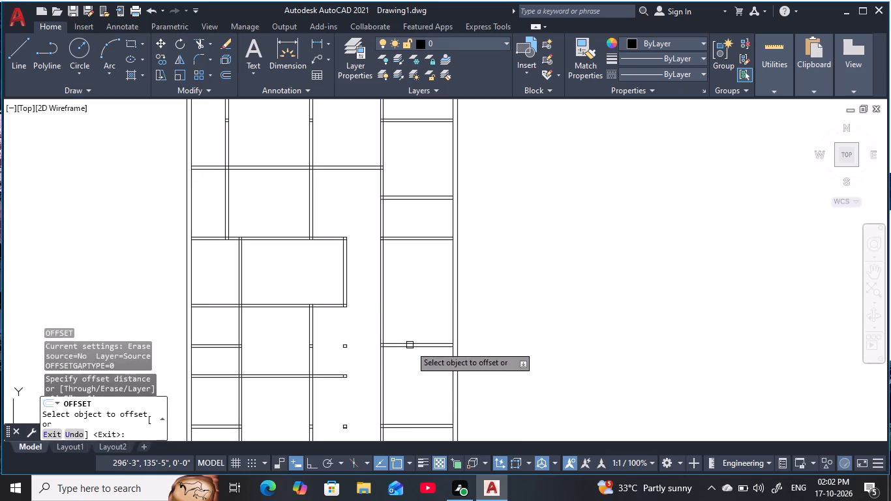
left_click(411, 342)
left_click(419, 285)
key("Escape")
key("Escape")
key("Escape")
key("Escape")
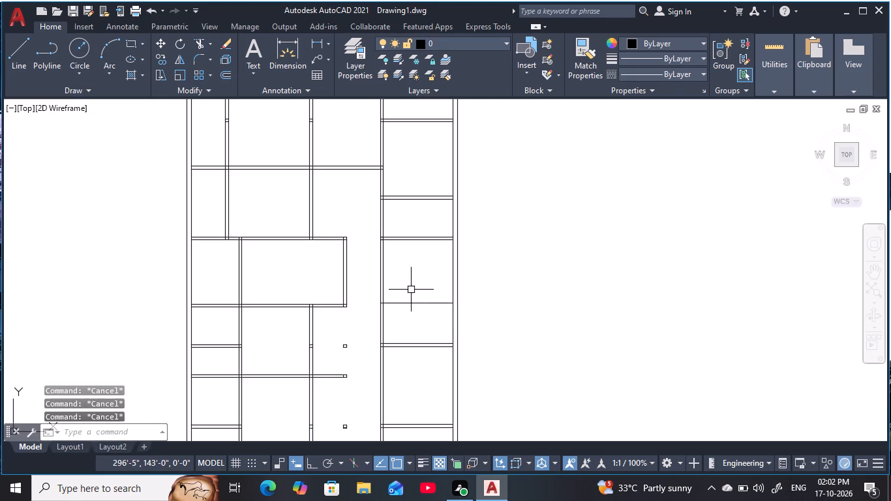
Offset the newest line in the right-hand column 5" downward to form the third cross partition.
key("Escape")
key("o")
key("space")
key("5")
key("space")
left_click(401, 303)
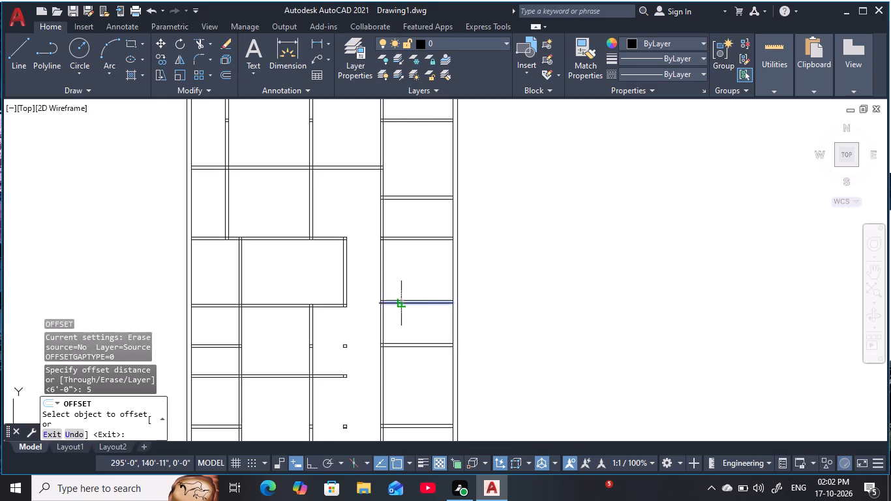
left_click(400, 326)
middle_click_drag(420, 263, 421, 270)
scroll(418, 275, "up", 1)
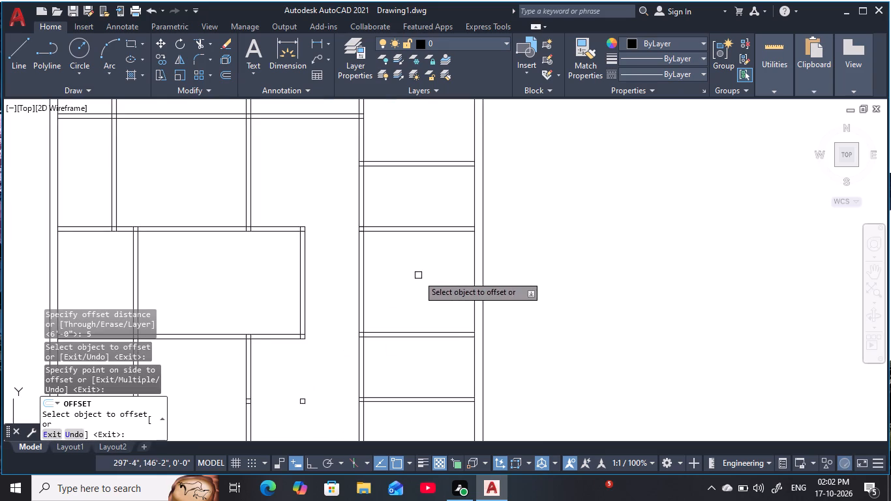
middle_click(418, 275)
middle_click(416, 272)
scroll(416, 272, "down", 1)
key("Escape")
key("Escape")
key("Escape")
key("Escape")
key("Escape")
key("Escape")
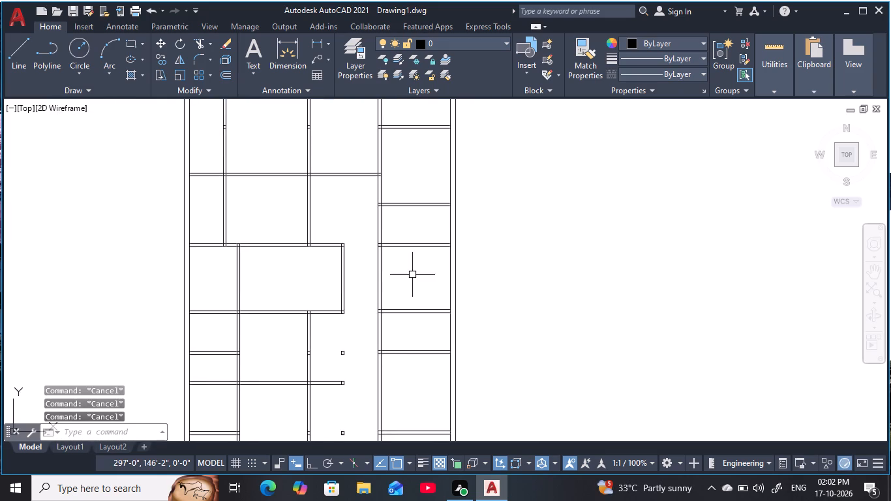
Measure the clear height of the right-hand room above the third cross partition with a linear dimension, without placing it.
key("Escape")
key("d")
key("l")
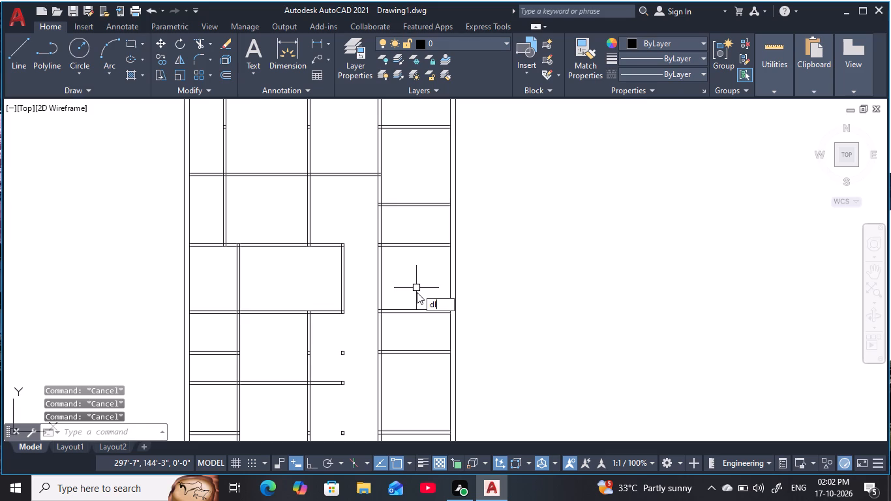
type("i")
key("space")
left_click(424, 251)
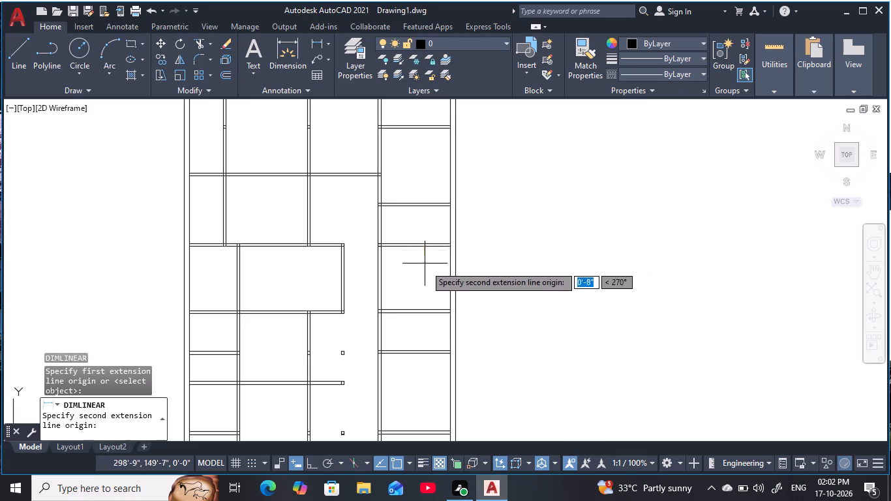
left_click(420, 309)
scroll(424, 294, "up", 2)
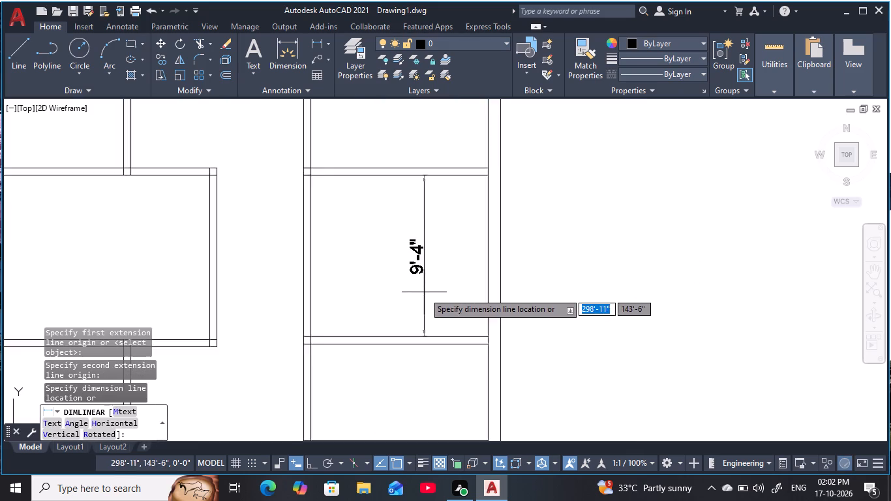
scroll(424, 292, "down", 2)
key("Escape")
key("Escape")
key("Escape")
key("Escape")
key("Escape")
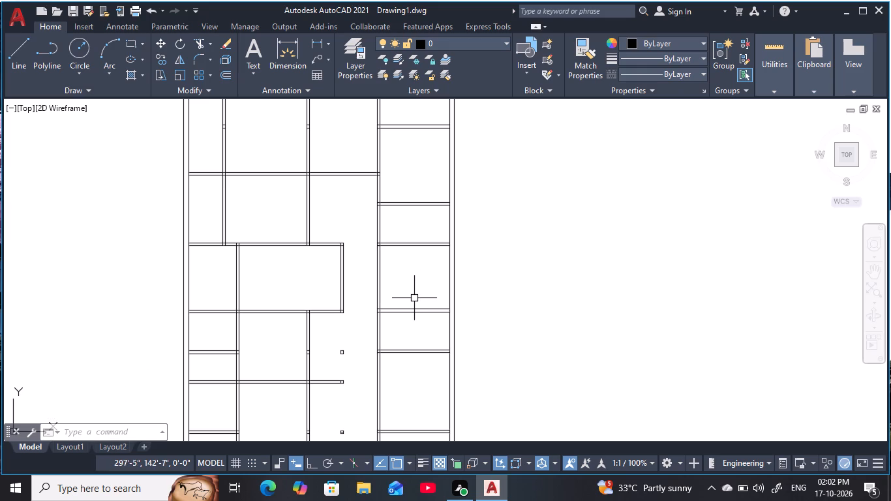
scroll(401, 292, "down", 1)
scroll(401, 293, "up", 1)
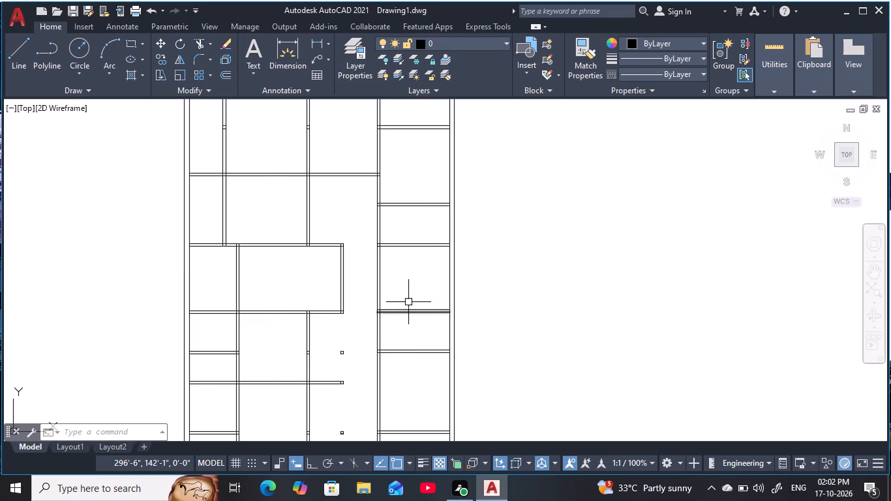
Offset the inner line of the right-hand outer wall 5' inward to split the right-hand column.
scroll(408, 302, "down", 1)
middle_click_drag(408, 301, 432, 308)
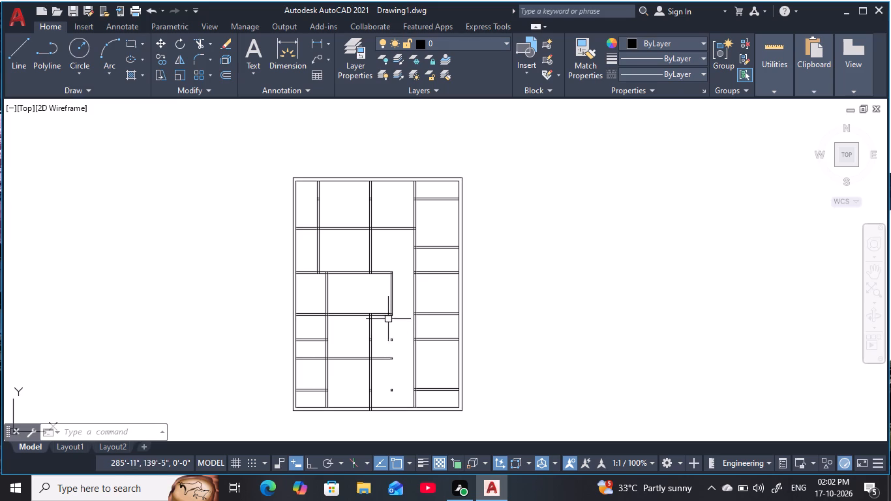
middle_click_drag(382, 271, 391, 329)
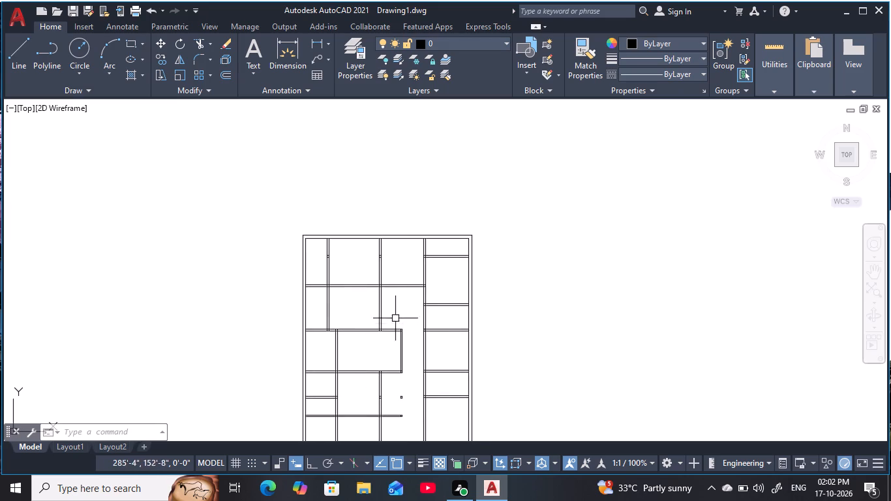
key("Escape")
key("Escape")
key("Escape")
key("Escape")
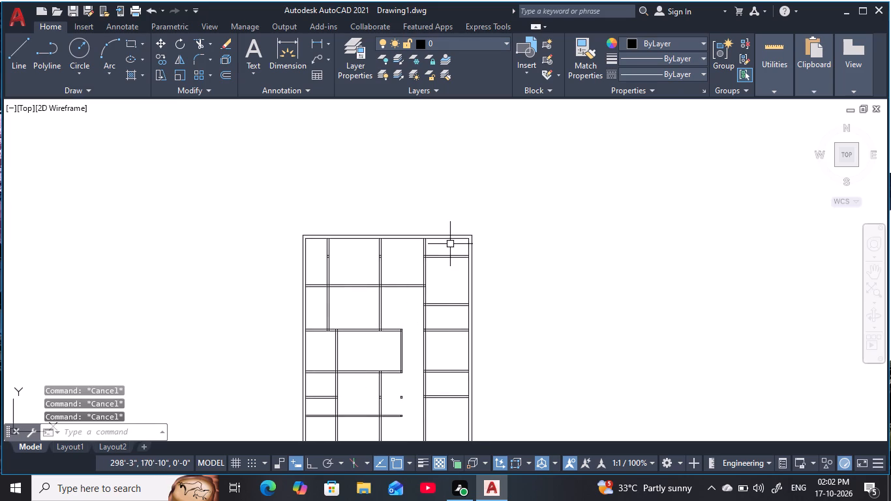
key("Escape")
key("o")
key("space")
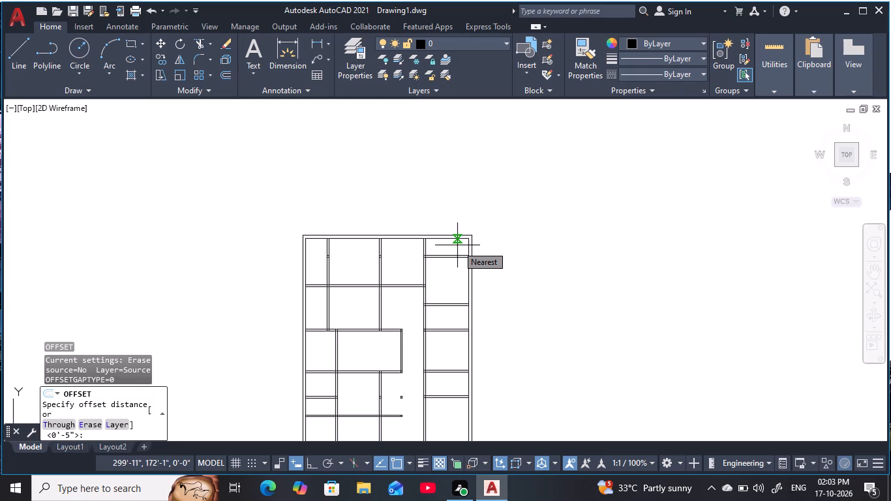
key("5")
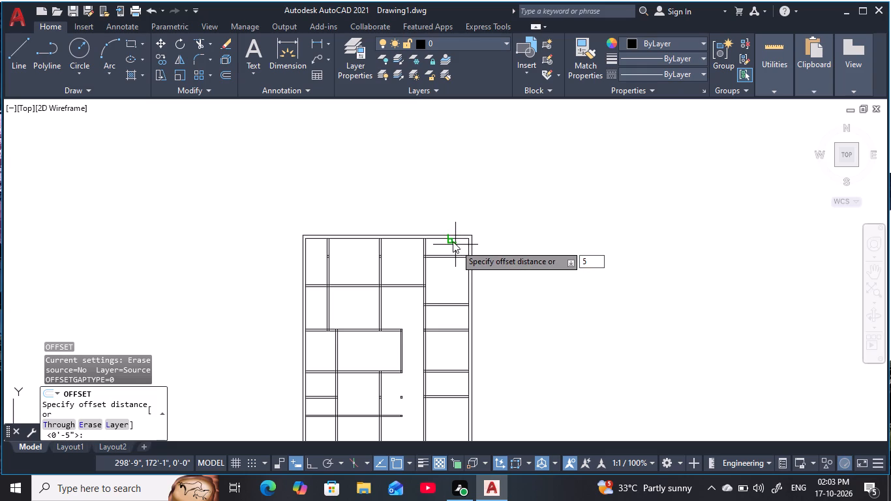
key("apostrophe")
key("space")
left_click(467, 250)
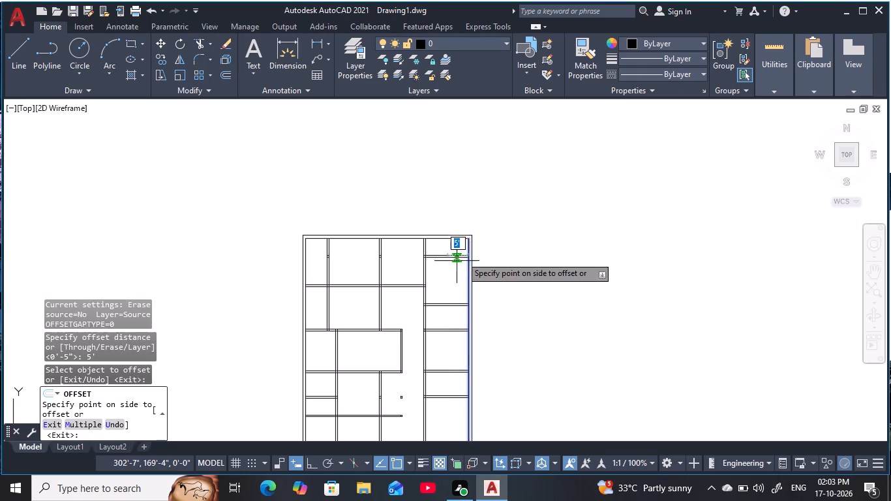
left_click(433, 282)
key("Escape")
key("Escape")
key("Escape")
key("Escape")
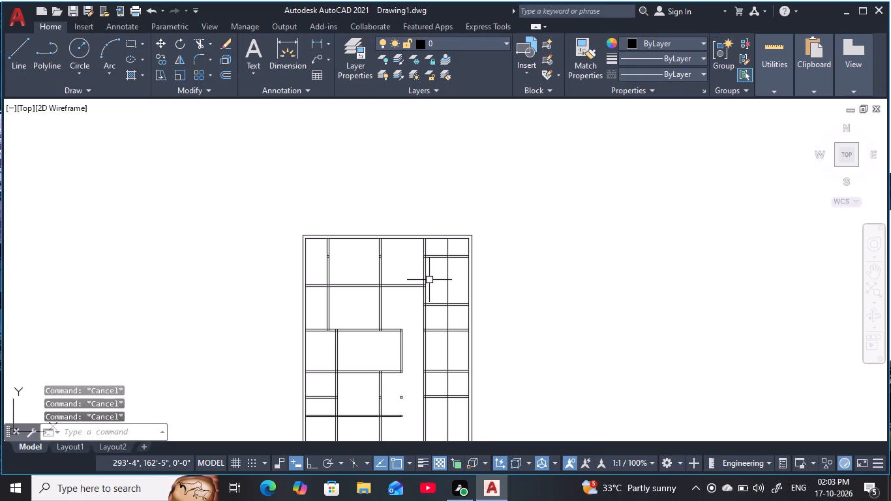
Offset the new vertical line in the right-hand column 5" away from the outer wall to form a partition.
key("Escape")
key("Escape")
key("o")
key("space")
type("5")
key("space")
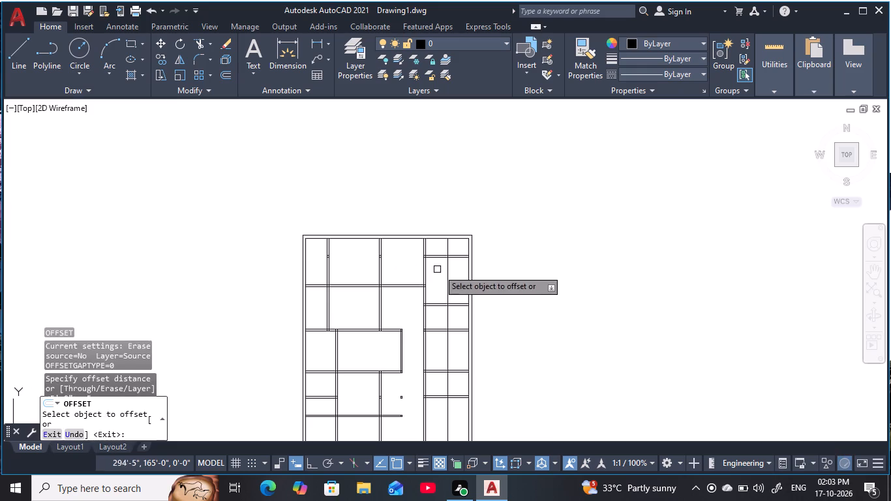
left_click(447, 275)
left_click(434, 286)
key("Escape")
key("Escape")
scroll(444, 270, "up", 3)
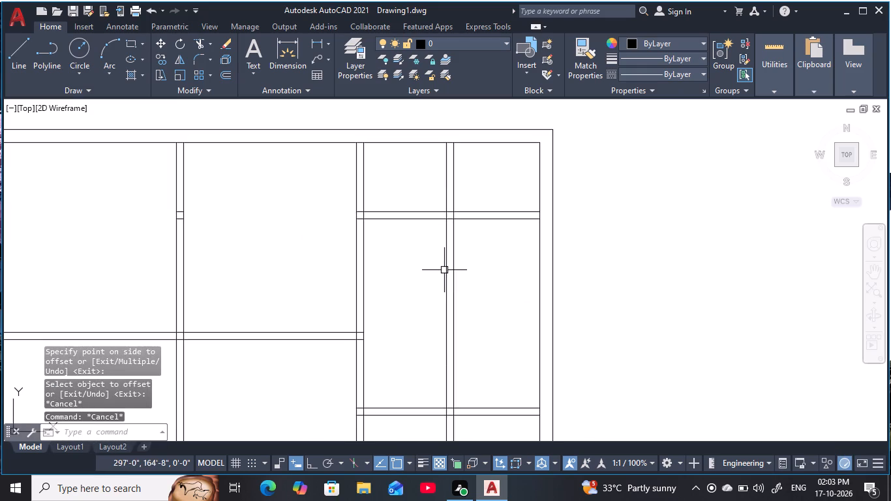
middle_click_drag(444, 270, 439, 281)
key("Escape")
key("Escape")
key("Escape")
key("Escape")
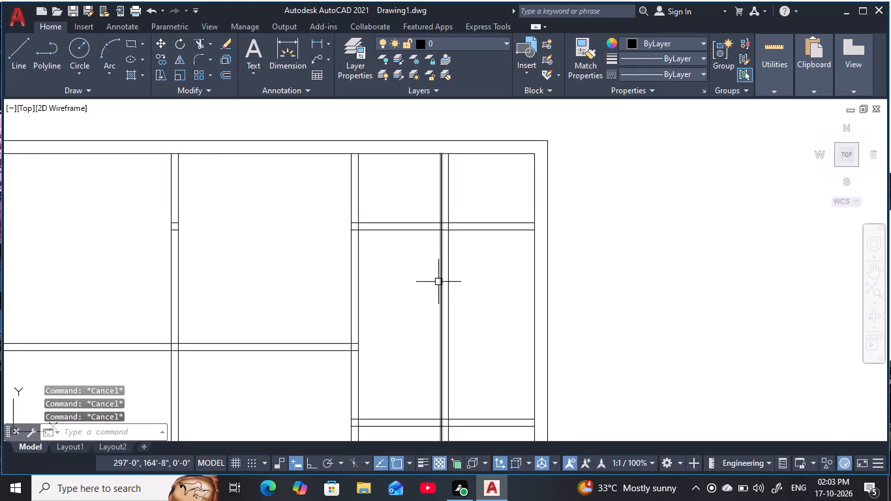
Trim the new vertical partition's two lines out of the right-hand column's second room from the top.
type("tr")
key("space")
left_click(456, 271)
left_click(432, 290)
scroll(428, 297, "down", 2)
middle_click_drag(432, 297, 451, 228)
key("Escape")
key("Escape")
key("Escape")
key("Escape")
Erase the leftover lower part of the vertical partition, keeping it only in the right-hand column's top room.
left_click(464, 297)
left_click(438, 301)
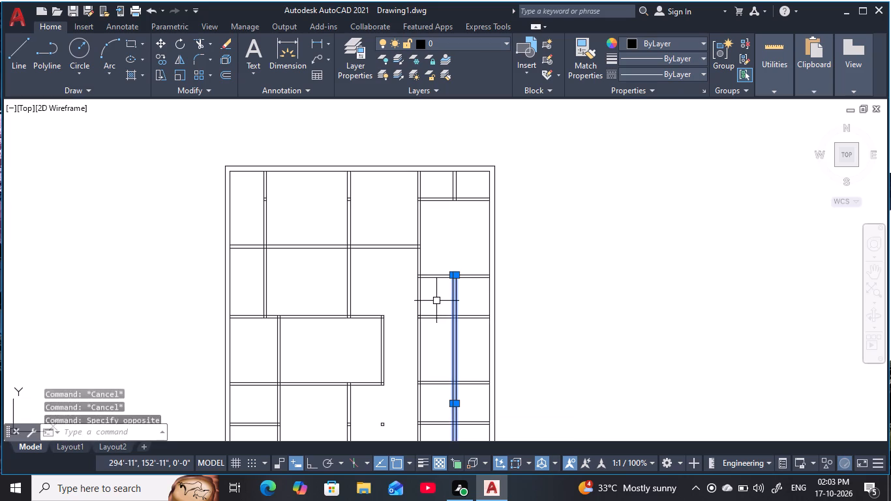
type("e")
key("space")
key("Escape")
key("Escape")
key("Escape")
key("Escape")
key("Escape")
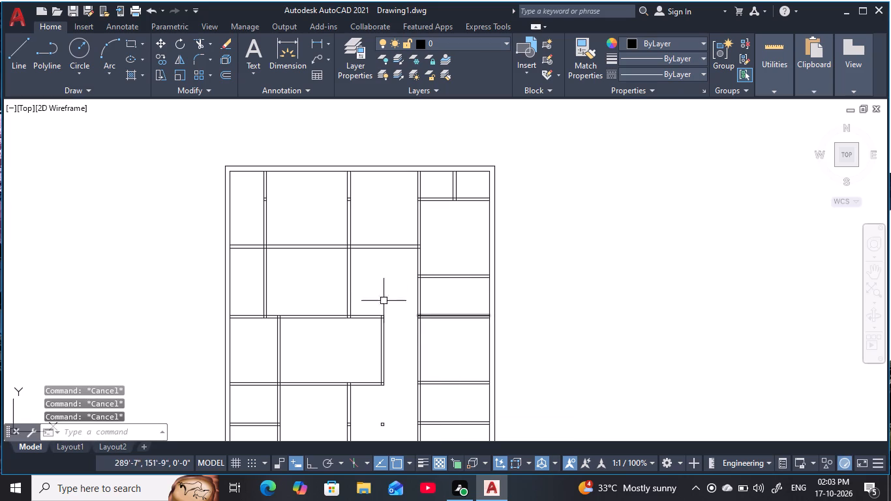
key("Escape")
key("Escape")
key("Escape")
key("Escape")
key("Escape")
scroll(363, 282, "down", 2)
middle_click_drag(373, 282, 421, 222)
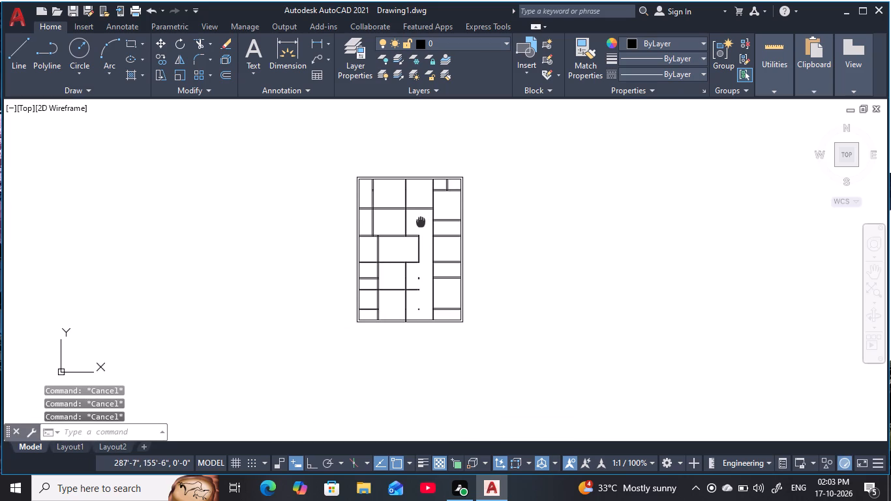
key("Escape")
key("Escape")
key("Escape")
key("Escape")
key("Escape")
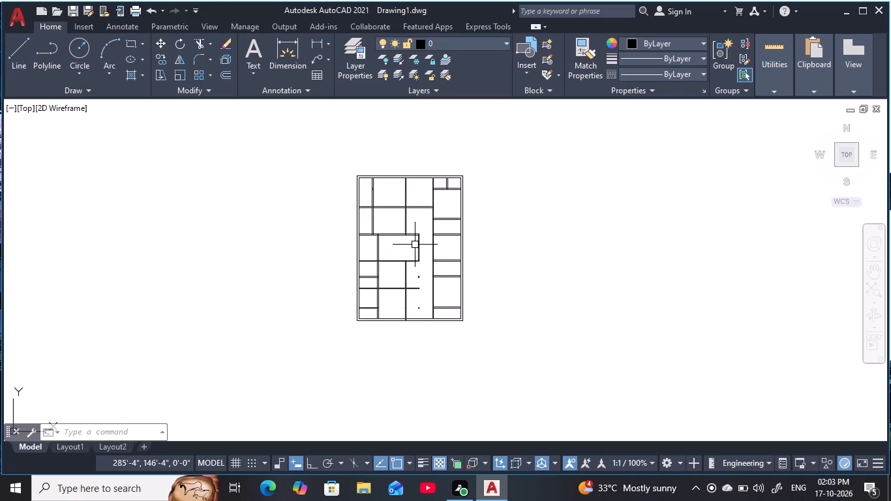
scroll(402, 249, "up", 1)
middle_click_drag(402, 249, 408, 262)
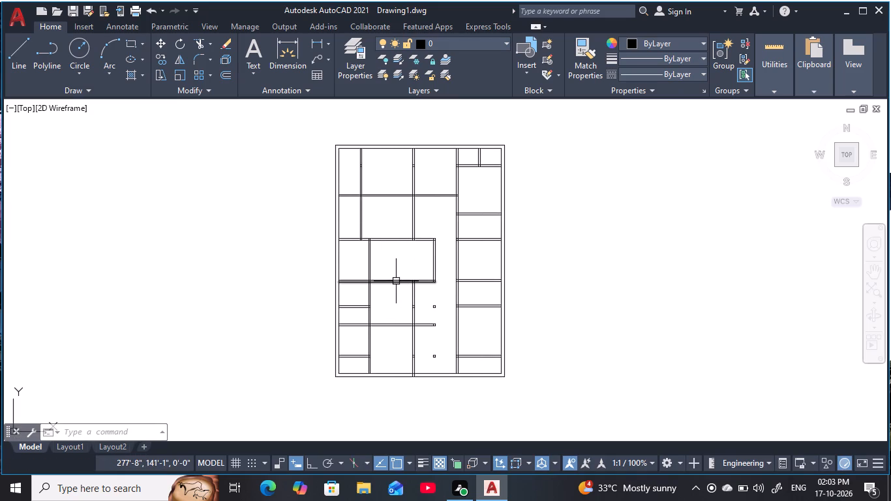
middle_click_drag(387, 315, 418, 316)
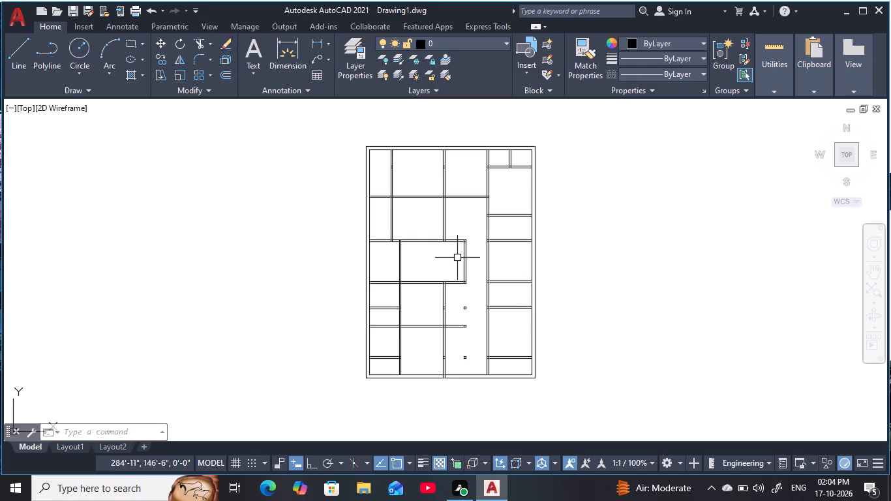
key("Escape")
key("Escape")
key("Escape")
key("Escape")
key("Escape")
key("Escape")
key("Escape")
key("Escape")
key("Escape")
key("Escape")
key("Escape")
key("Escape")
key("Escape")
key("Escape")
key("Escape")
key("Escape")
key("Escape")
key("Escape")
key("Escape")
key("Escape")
Offset the upper line of the long horizontal partition across the upper-left rooms 6'7" upward.
scroll(382, 174, "up", 1)
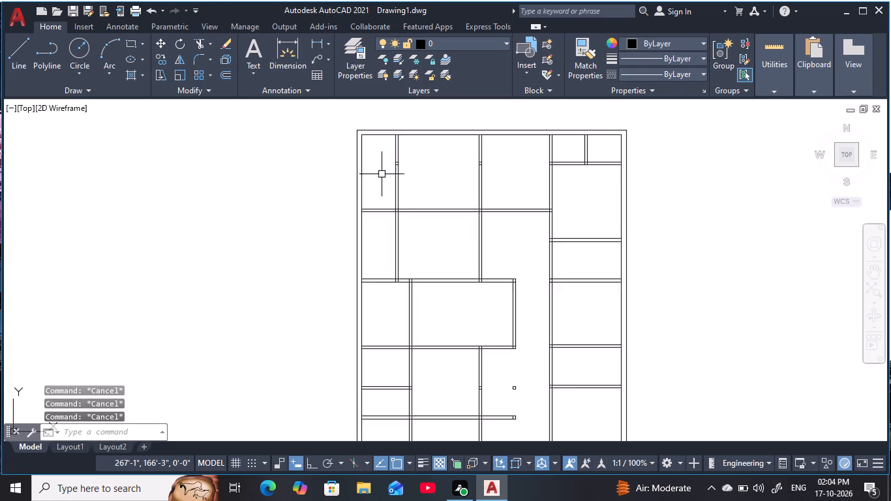
scroll(382, 174, "up", 1)
middle_click_drag(382, 176, 384, 189)
key("Escape")
key("Escape")
key("Escape")
key("Escape")
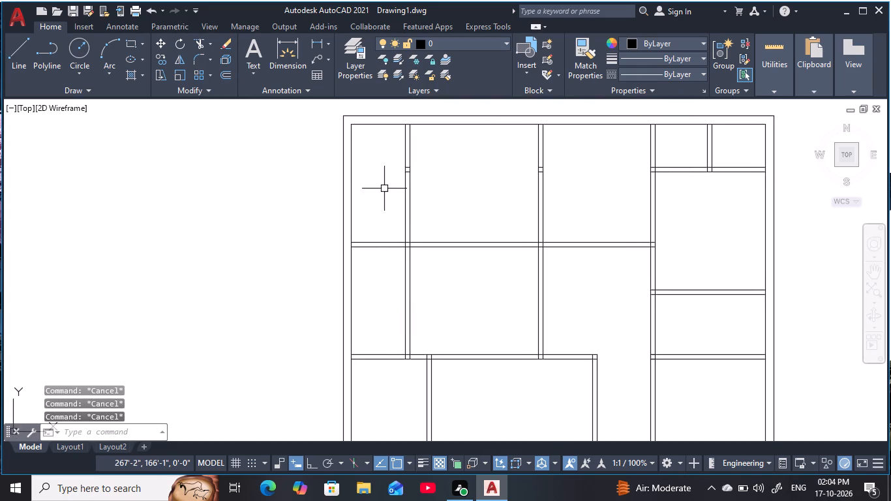
key("Escape")
key("Escape")
key("Escape")
key("Escape")
key("o")
key("space")
key("6")
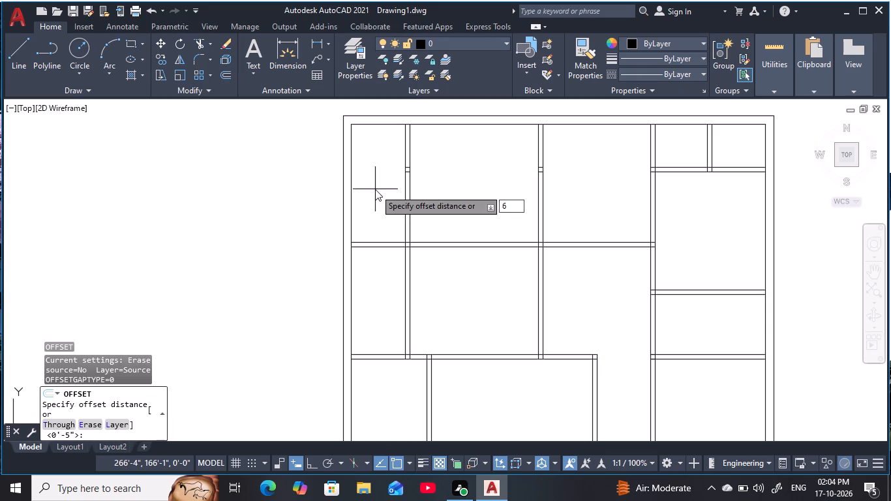
key("apostrophe")
type("7")
key("space")
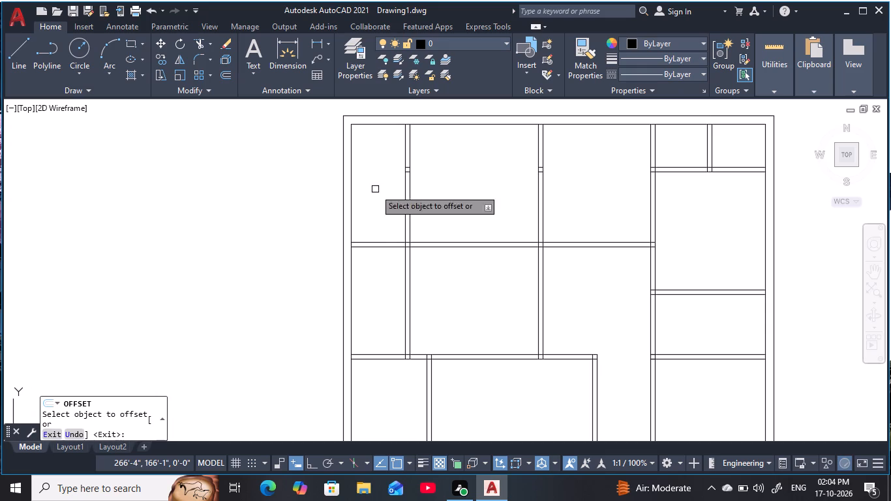
left_click(385, 243)
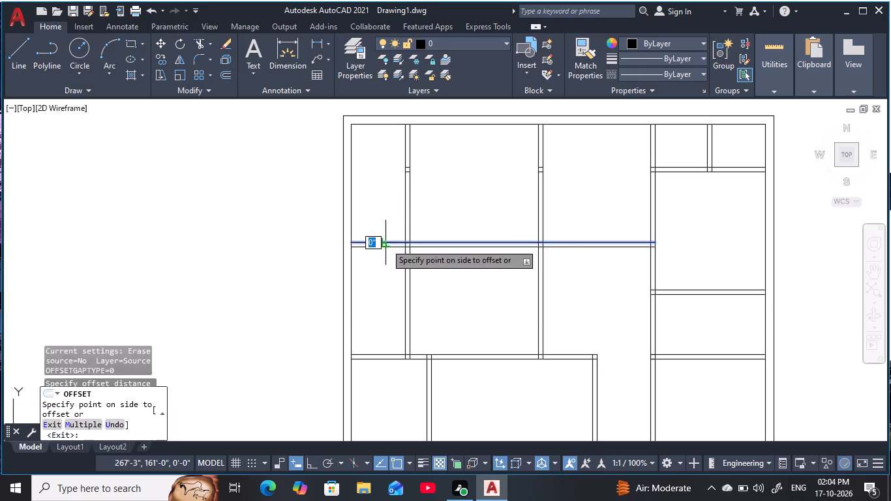
left_click(385, 165)
key("Escape")
key("Escape")
key("Escape")
key("Escape")
key("Escape")
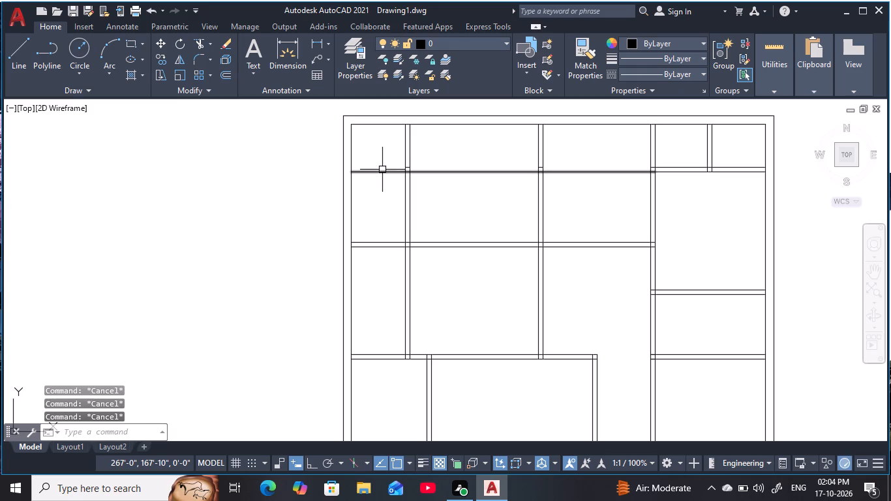
key("Escape")
Offset the new horizontal line 5" upward to form a partition near the top of the plan.
type("o")
key("space")
type("5")
key("space")
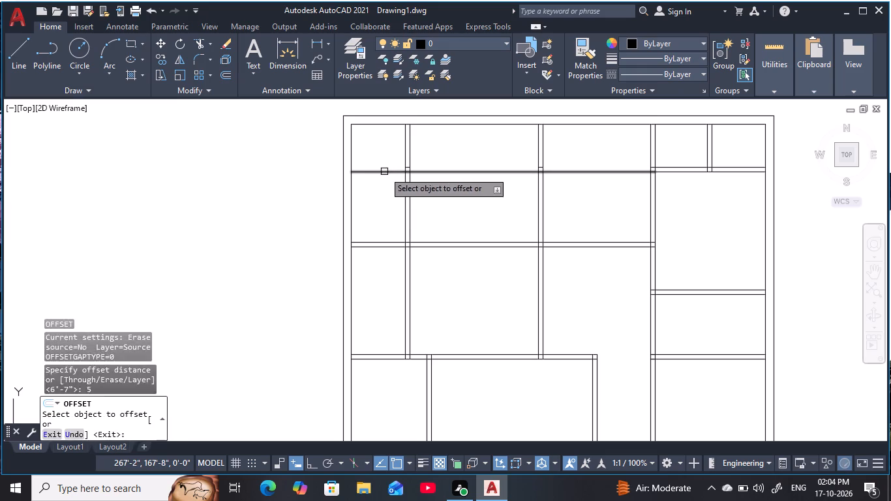
left_click(385, 172)
left_click(385, 152)
key("Escape")
key("Escape")
key("Escape")
key("Escape")
key("Escape")
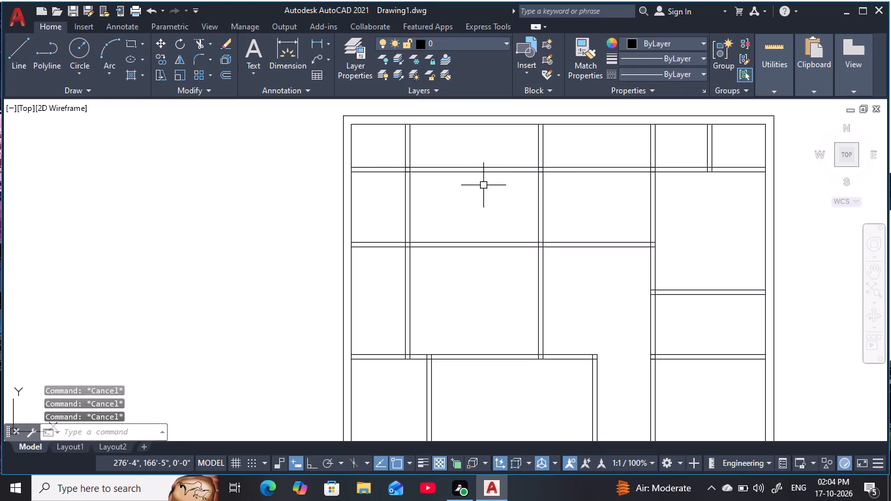
Trim the new horizontal partition out of the two wider top rooms, keeping it only in the narrow left-hand room.
type("tr")
key("space")
left_click(487, 194)
left_click(477, 157)
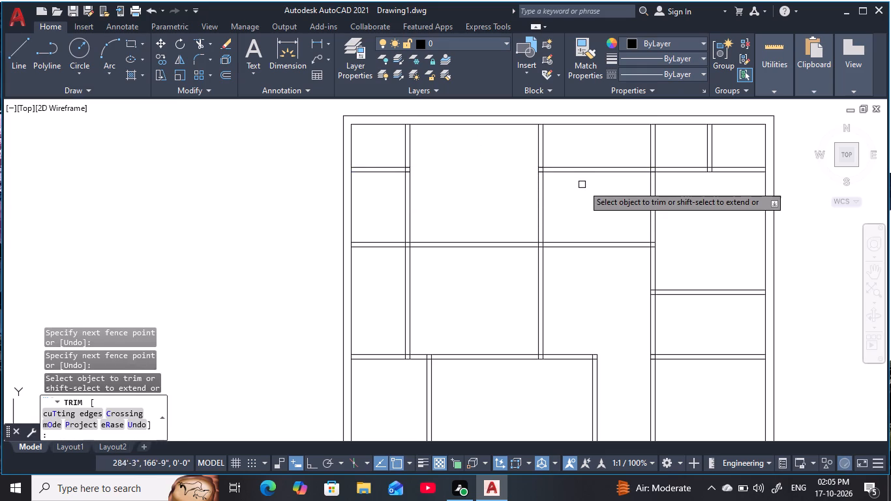
left_click(588, 187)
left_click(568, 149)
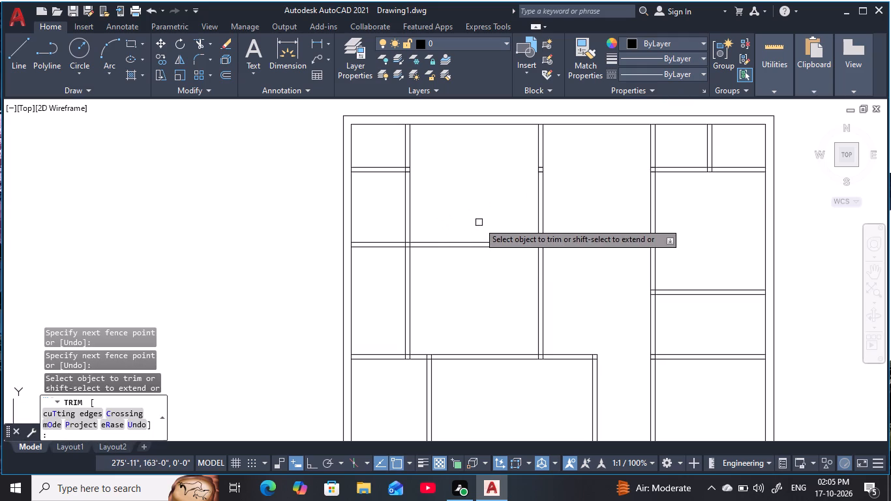
middle_click_drag(479, 222, 475, 156)
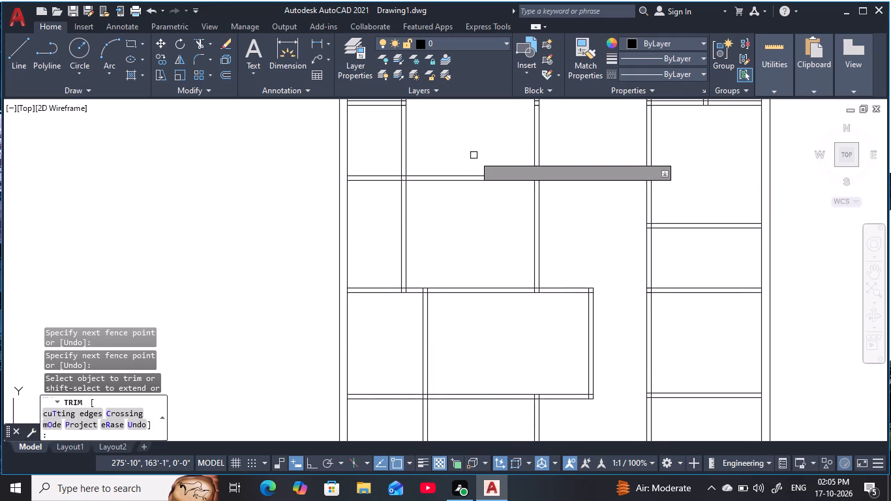
key("Escape")
key("Escape")
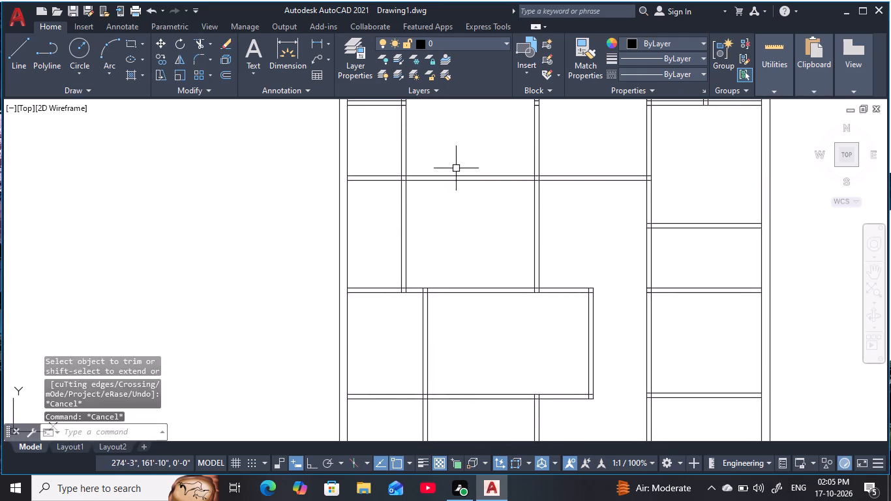
key("Escape")
key("Escape")
key("Escape")
key("Escape")
Offset the upper line of the horizontal partition below the second row of left-hand rooms 5'7" upward.
type("o 5")
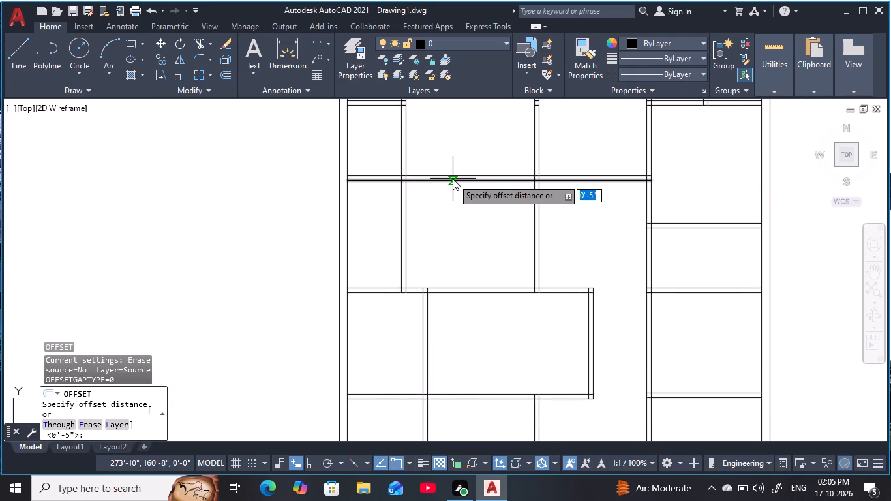
key("apostrophe")
key("7")
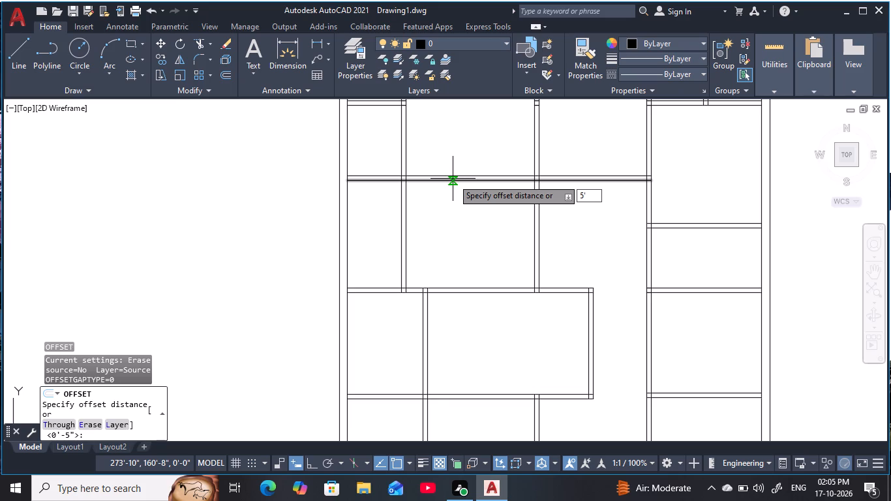
key("space")
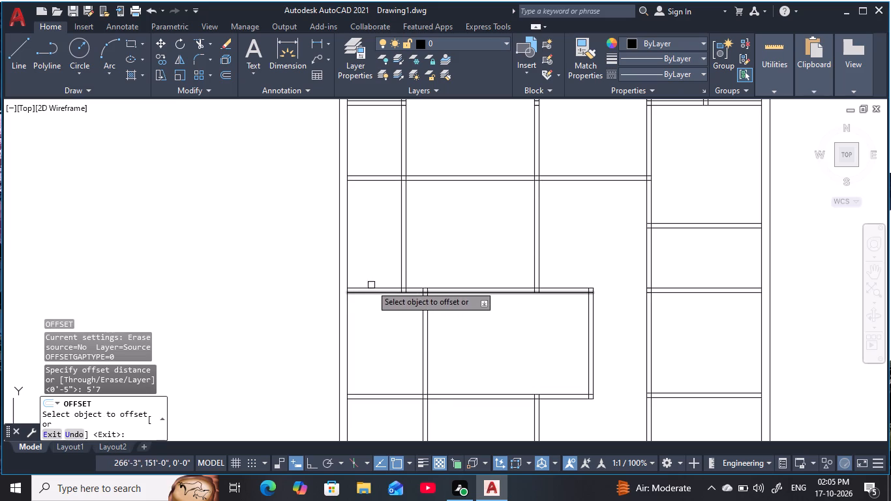
left_click(372, 285)
left_click(387, 218)
key("Escape")
key("Escape")
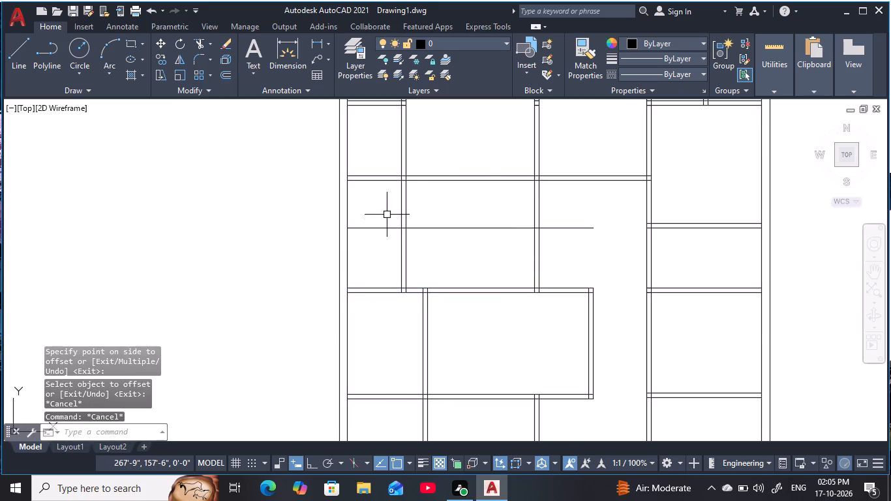
Offset the new horizontal line 5" upward to form a partition across the second row of left-hand rooms.
key("Escape")
key("Escape")
key("Escape")
key("Escape")
key("Escape")
key("Escape")
key("Escape")
key("Escape")
key("Escape")
key("Escape")
key("Escape")
type("o 5")
key("space")
left_click(394, 228)
left_click(390, 207)
key("Escape")
key("Escape")
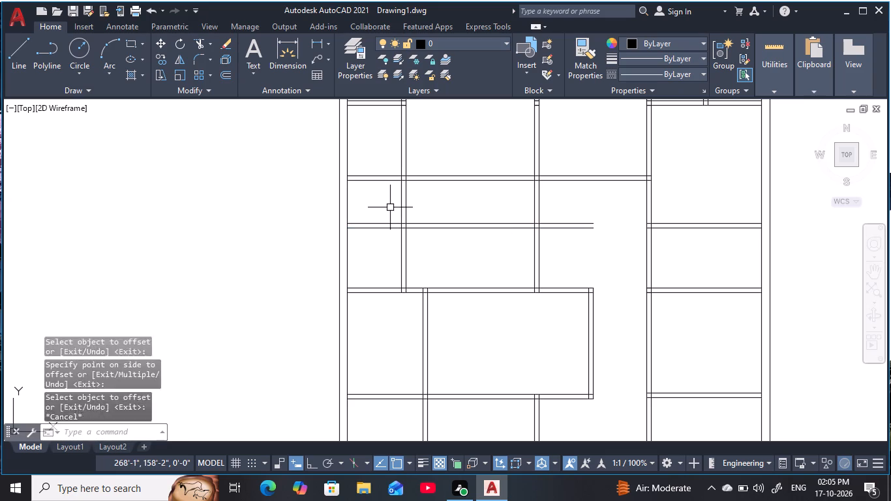
Trim the new partition out of the two wider spaces in the second row, keeping it only in the narrow left-hand room.
key("Escape")
key("Escape")
key("Escape")
key("Escape")
key("t")
type("r")
key("space")
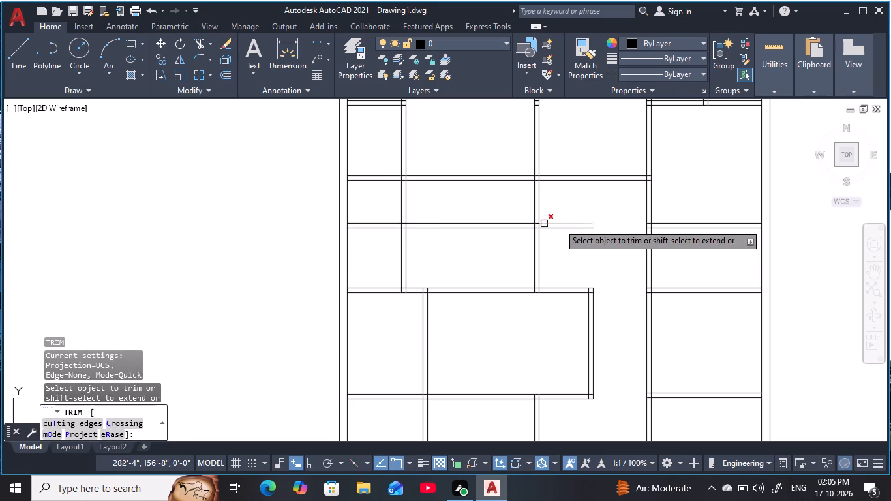
left_click(591, 217)
left_click(561, 249)
left_click(494, 250)
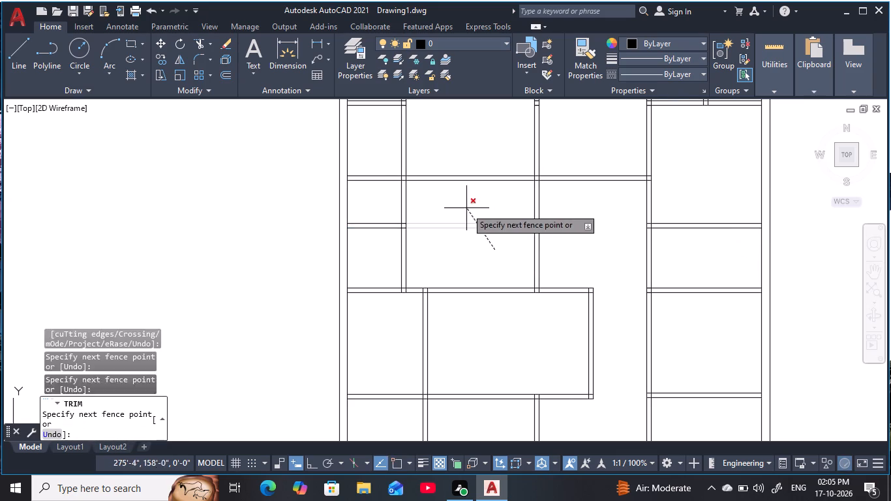
left_click(466, 208)
scroll(447, 234, "down", 1)
middle_click_drag(449, 237, 454, 189)
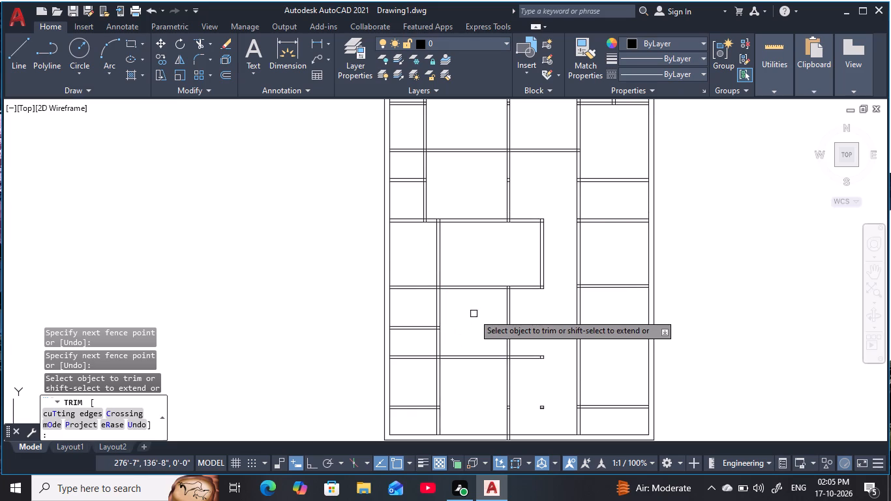
key("Escape")
key("Escape")
key("Escape")
key("Escape")
key("Escape")
key("Escape")
key("Escape")
key("Escape")
key("Escape")
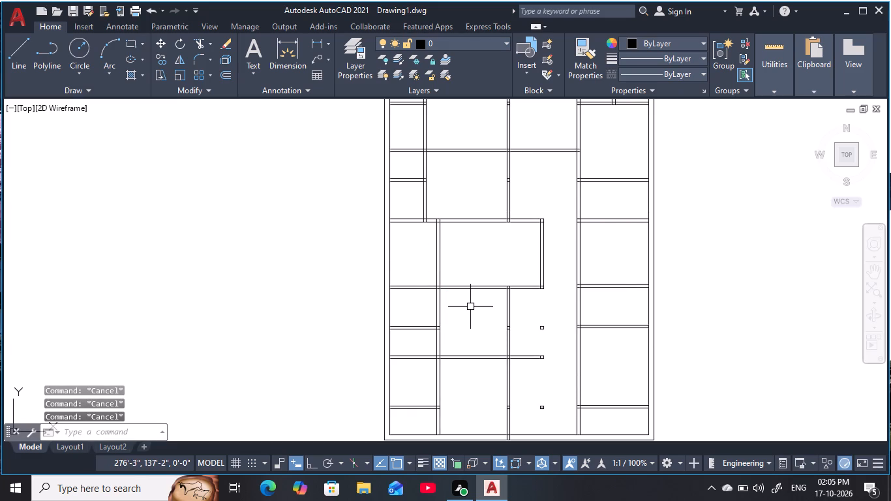
Offset the upper line of the horizontal partition along the bottom of the large middle room 5'6" upward.
type("o")
key("space")
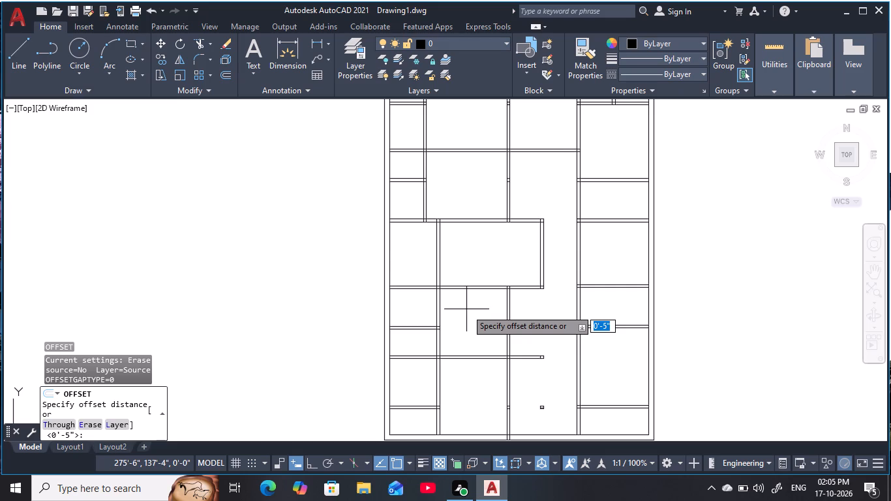
key("5")
key("apostrophe")
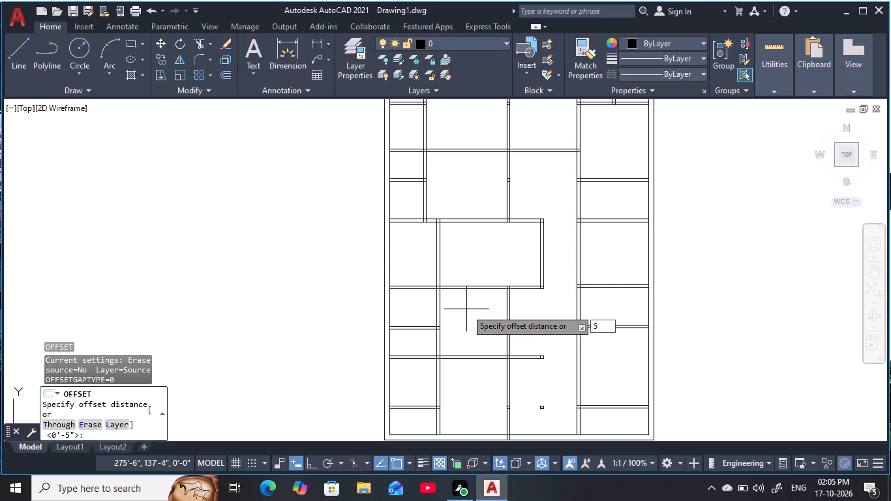
type("6")
key("space")
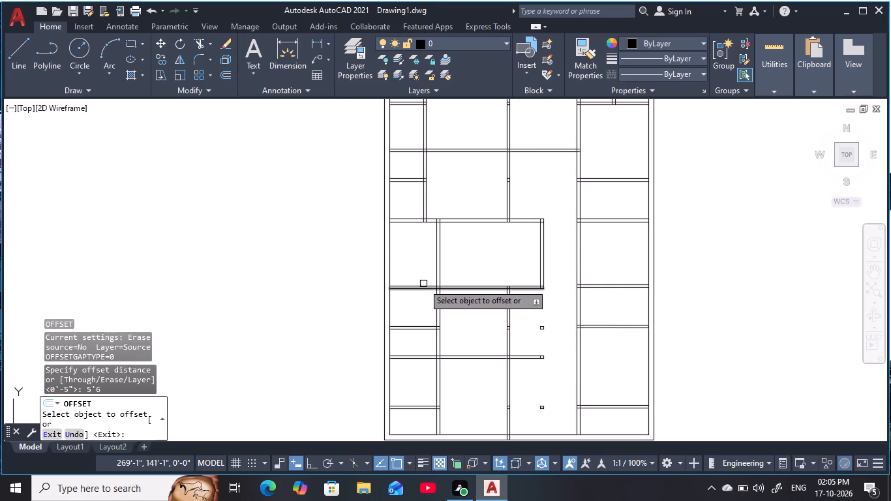
left_click(424, 284)
left_click(407, 227)
key("Escape")
key("Escape")
key("Escape")
key("Escape")
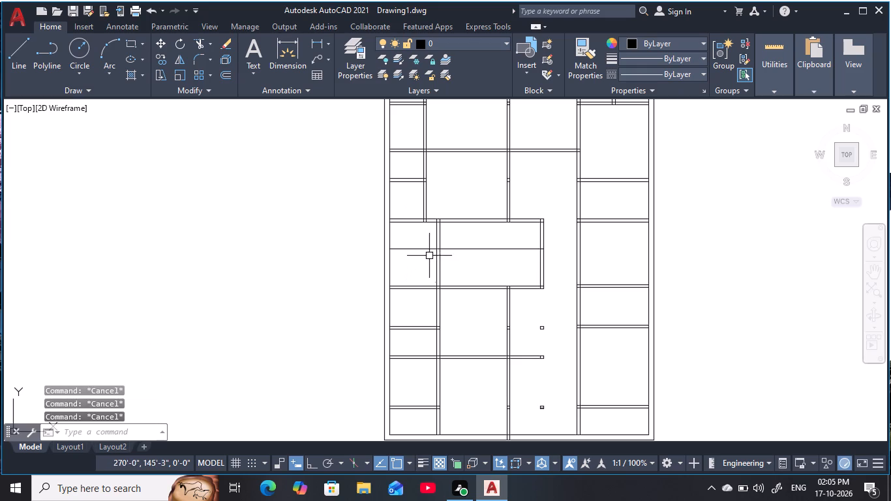
key("Escape")
key("Escape")
Offset the new line through the middle rooms 5" upward to form a partition.
type("o")
key("space")
key("5")
key("space")
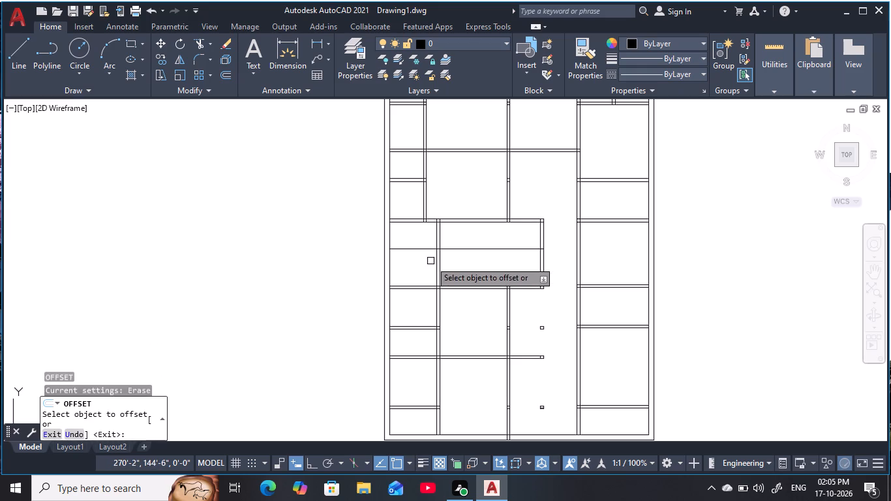
left_click(425, 251)
left_click(425, 247)
key("Escape")
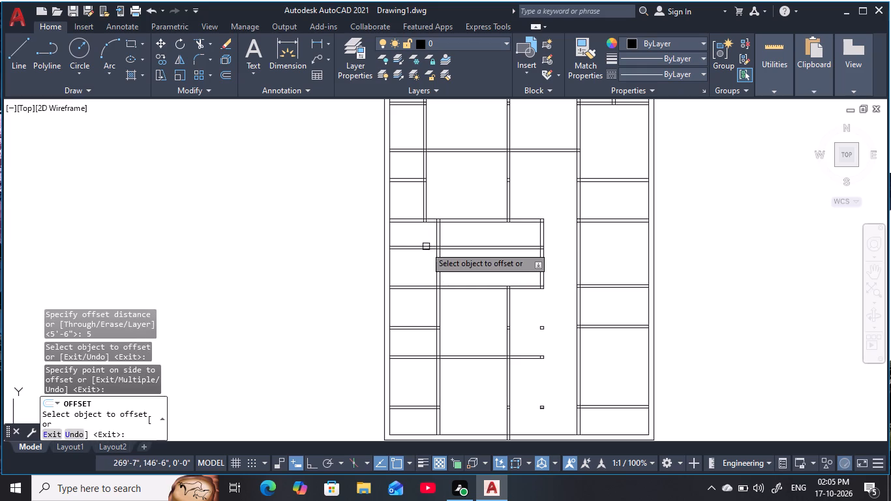
key("Escape")
key("Escape")
key("Escape")
Trim the new partition out of the large middle room, keeping it only in the narrow left-hand room.
type("tr")
key("space")
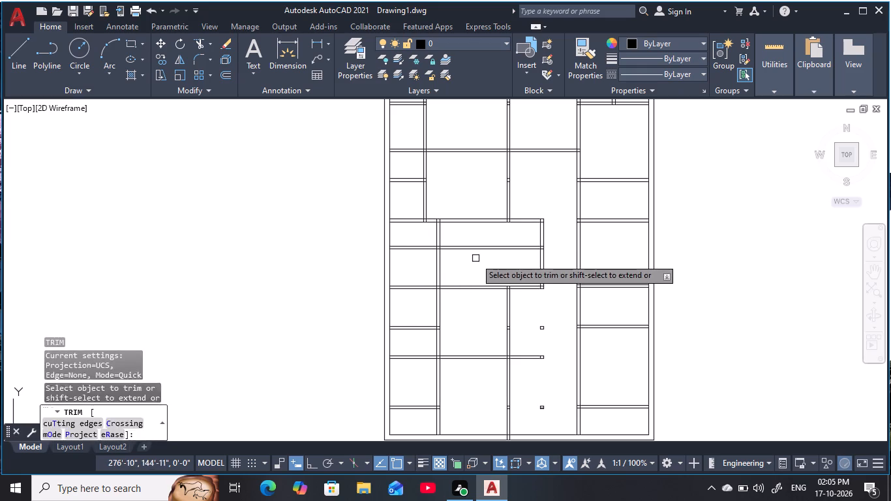
left_click(477, 258)
left_click(470, 237)
scroll(476, 251, "down", 1)
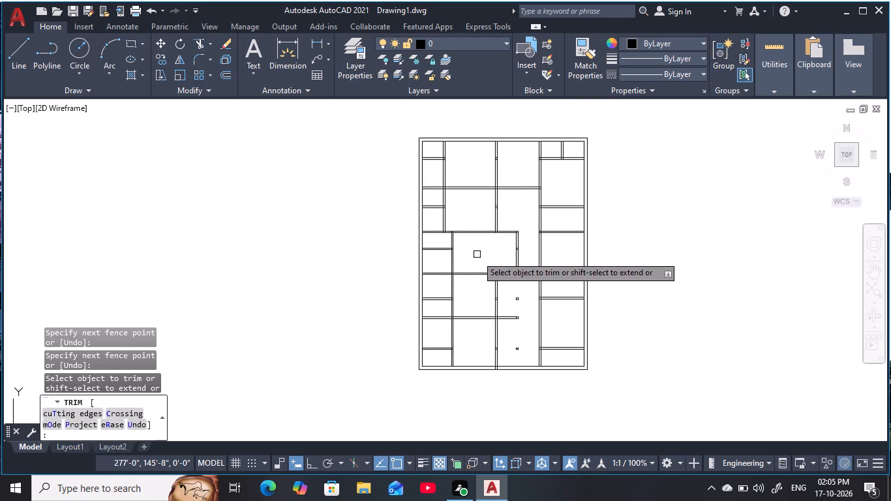
Trim away the vertical partition above the new short partition, opening the narrow left-hand space into the large middle room.
middle_click_drag(481, 267, 482, 276)
scroll(448, 255, "up", 2)
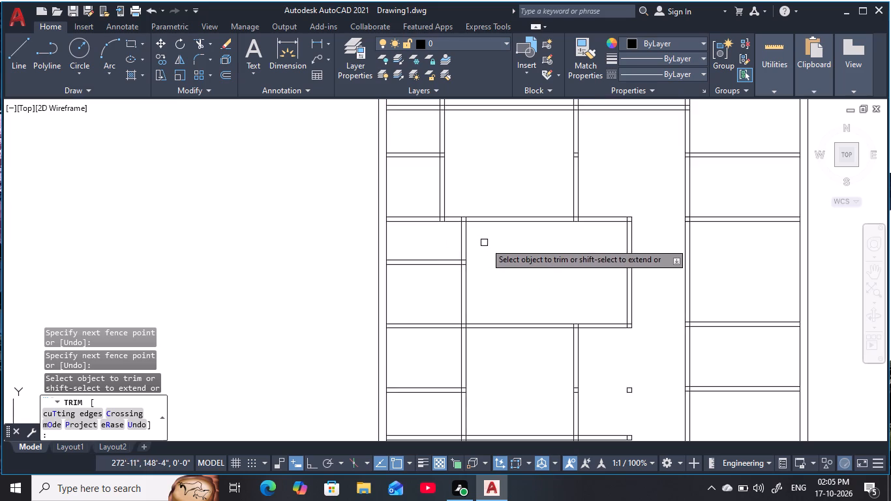
left_click(487, 243)
left_click(432, 235)
scroll(483, 243, "down", 2)
middle_click_drag(488, 244, 489, 258)
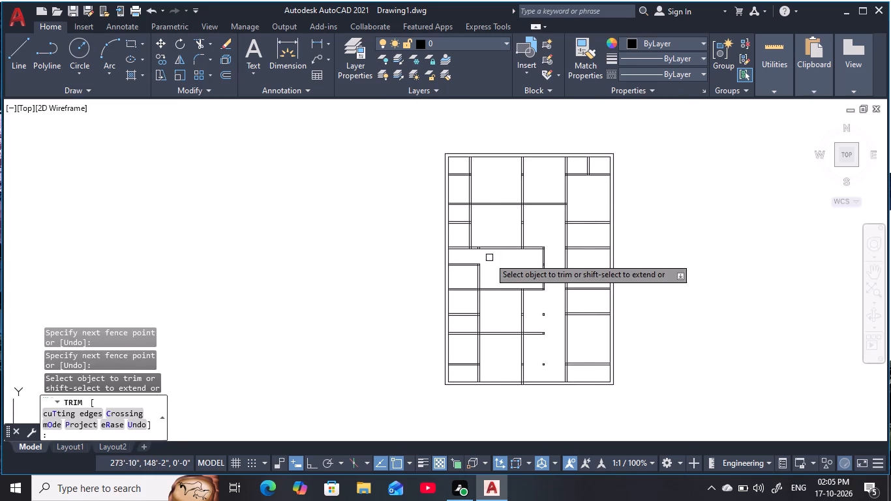
key("Escape")
key("Escape")
key("Escape")
scroll(479, 251, "up", 3)
key("Escape")
key("Escape")
key("Escape")
Erase the leftover short segments inside the middle room's top wall and its corridor-side vertical wall.
left_click(459, 217)
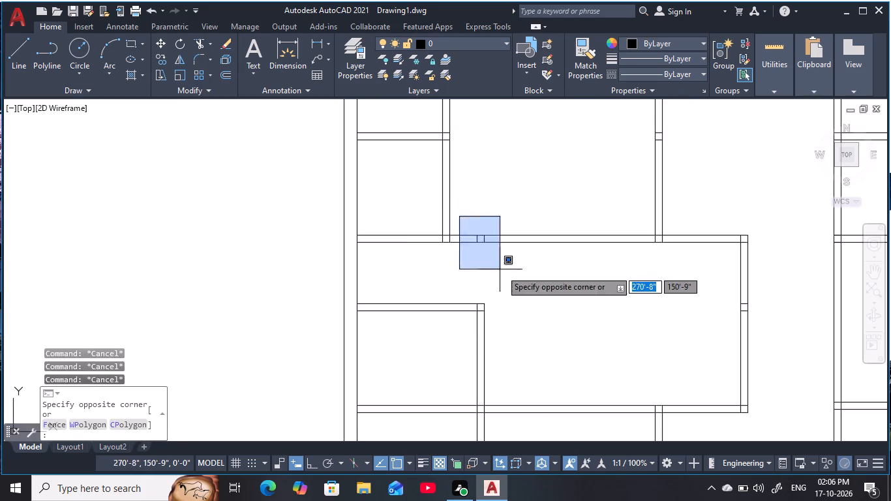
left_click(502, 272)
type("e")
key("space")
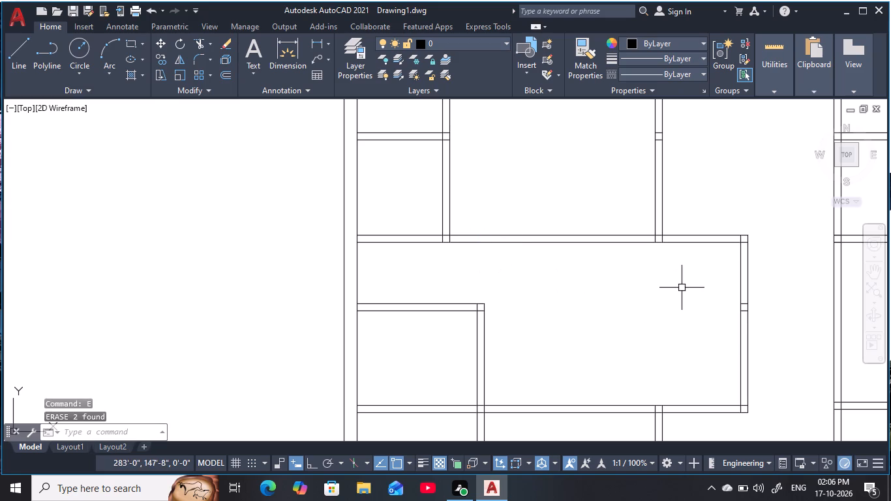
left_click(686, 290)
left_click(768, 333)
key("space")
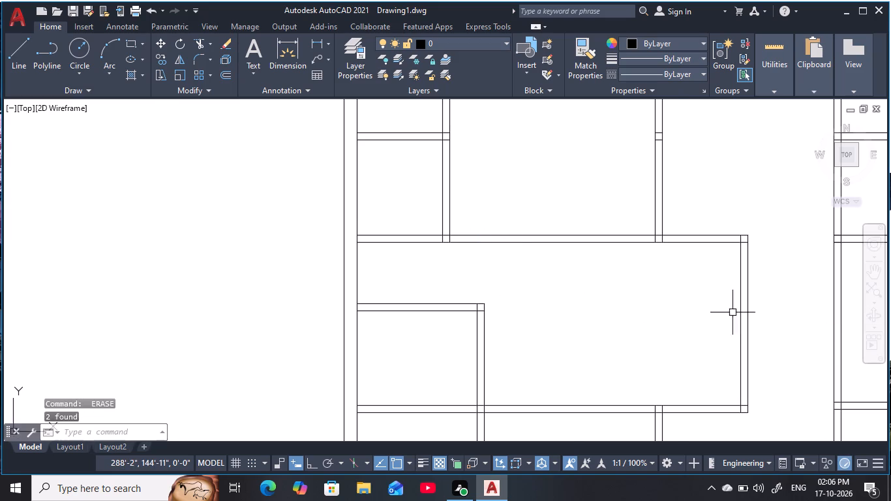
Erase the leftover short segments inside the central vertical partition in the second-row and top-row rooms.
scroll(717, 309, "down", 1)
scroll(716, 309, "up", 1)
scroll(714, 309, "down", 1)
middle_click_drag(697, 307, 704, 351)
left_click(654, 235)
left_click(714, 273)
key("space")
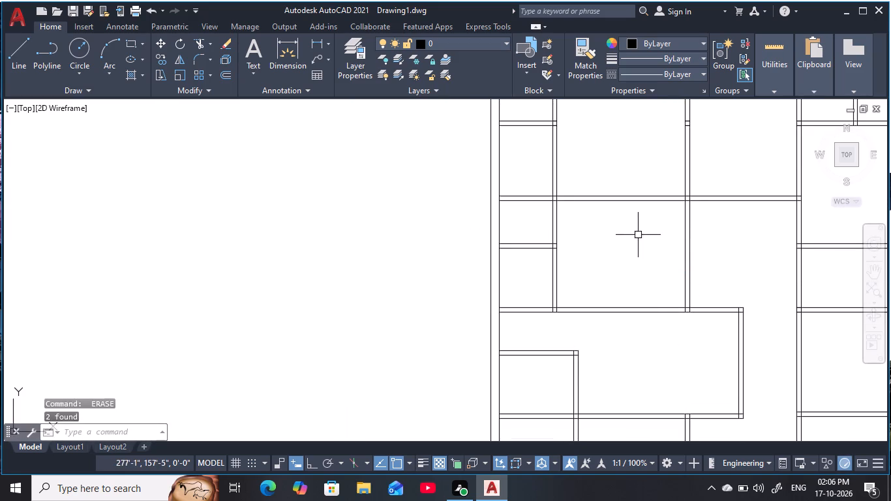
middle_click_drag(636, 236, 605, 369)
left_click(644, 211)
key("Escape")
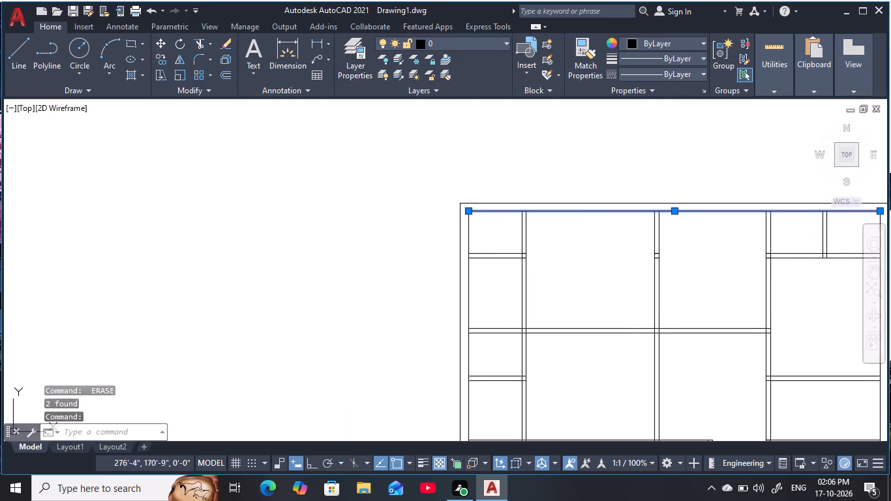
key("Escape")
key("Escape")
key("Escape")
key("Escape")
key("Escape")
key("Escape")
left_click(627, 235)
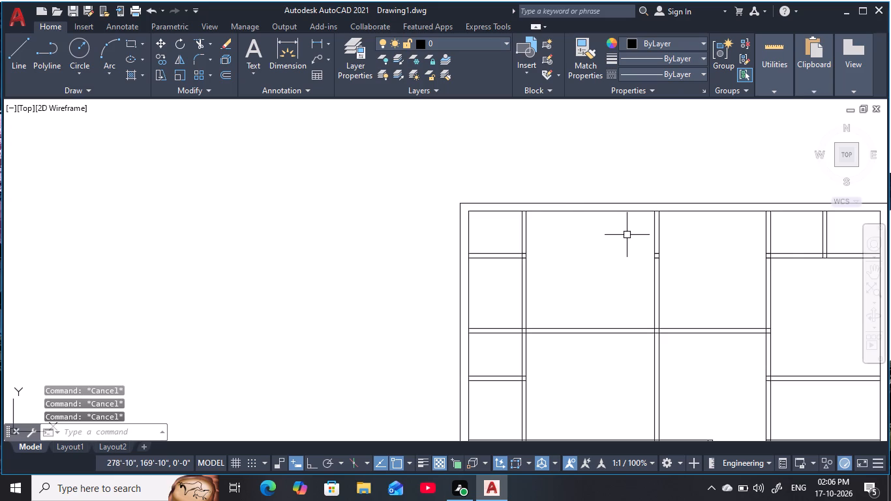
left_click(681, 281)
key("space")
Erase the leftover segments inside the central vertical partition below the middle room and the small stray square beside it.
scroll(558, 298, "down", 1)
middle_click_drag(557, 300, 536, 224)
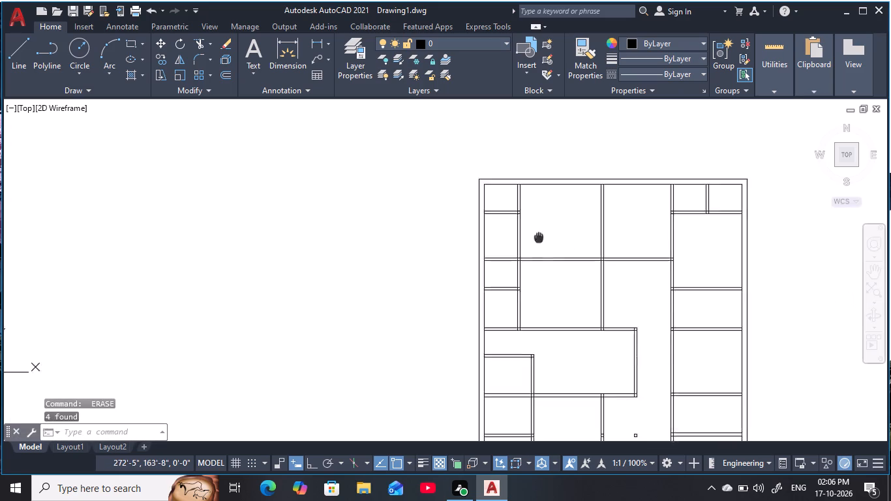
middle_click_drag(536, 224, 516, 178)
middle_click_drag(590, 414, 573, 358)
left_click(536, 294)
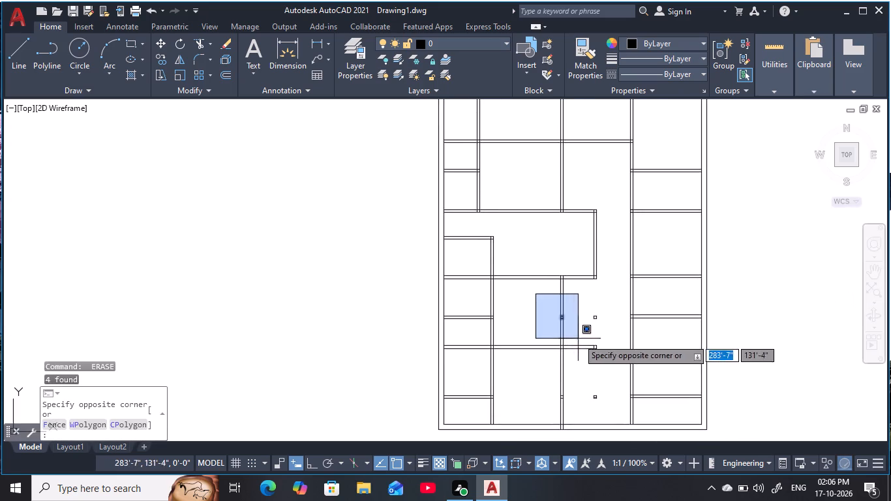
left_click(585, 339)
key("space")
left_click(586, 300)
left_click(607, 337)
key("space")
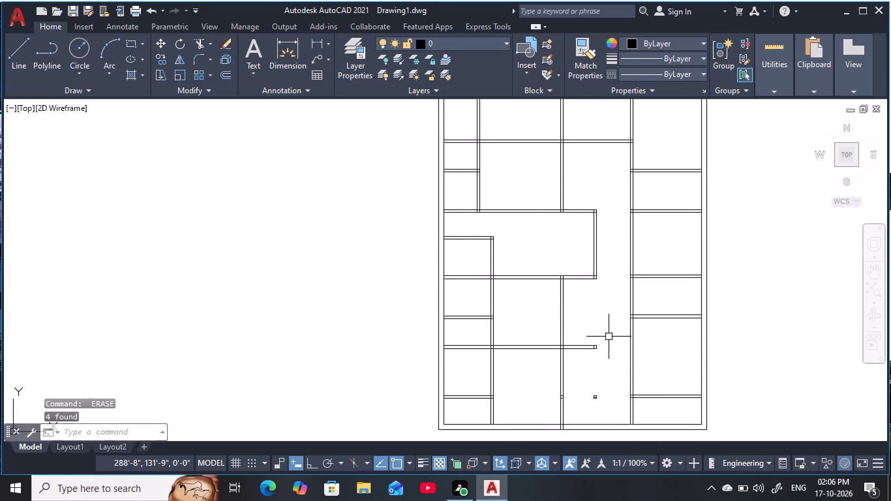
Erase the stray square near the bottom of the corridor and the leftover segments in the lower central vertical partition.
left_click(590, 388)
left_click(599, 410)
key("space")
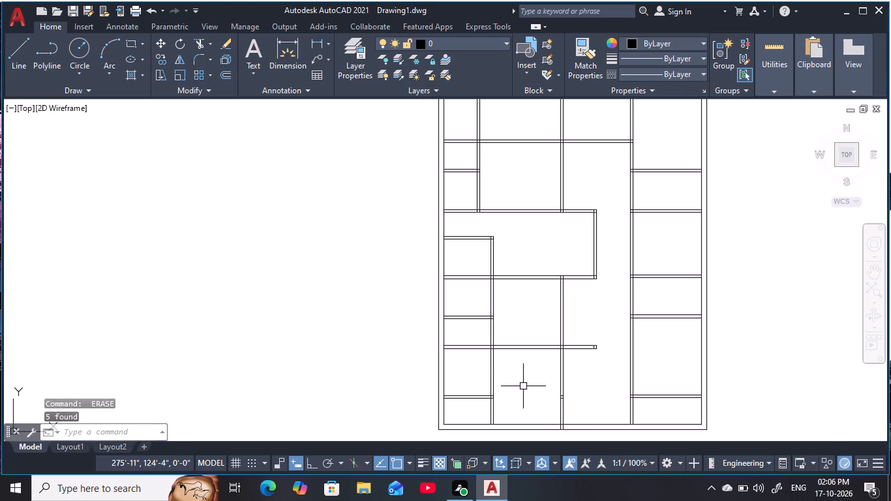
left_click(534, 382)
left_click(592, 412)
key("space")
Offset the upper line of the horizontal partition below the small top-left room 6" upward.
scroll(508, 318, "down", 2)
middle_click_drag(507, 318, 485, 387)
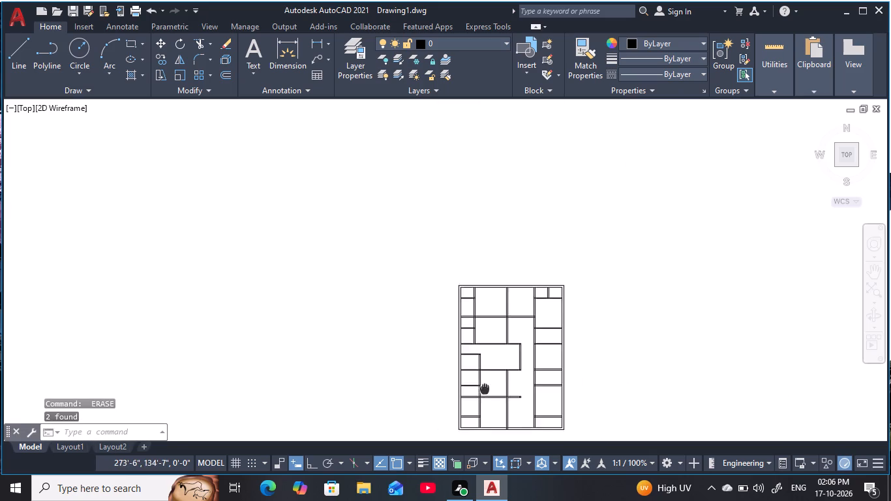
middle_click_drag(485, 387, 487, 389)
scroll(489, 386, "up", 1)
scroll(472, 284, "up", 1)
middle_click_drag(472, 284, 498, 352)
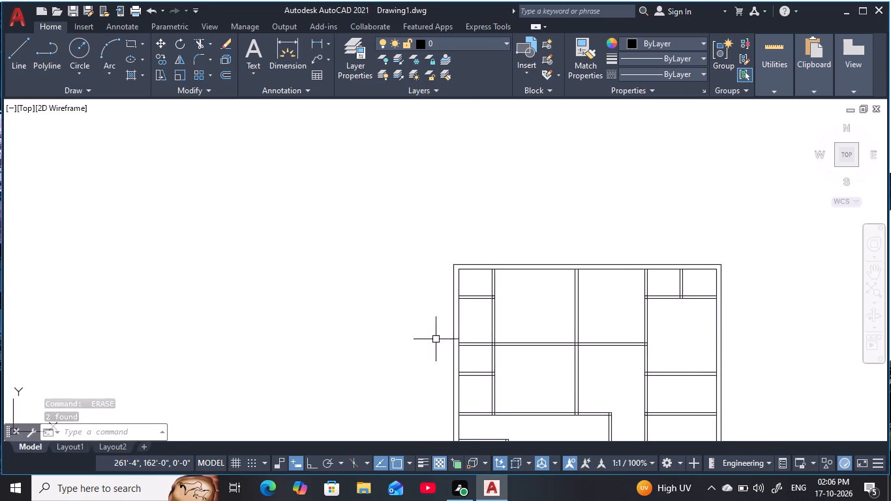
key("Escape")
key("Escape")
key("Escape")
key("Escape")
key("Escape")
key("Escape")
key("Escape")
scroll(507, 299, "up", 1)
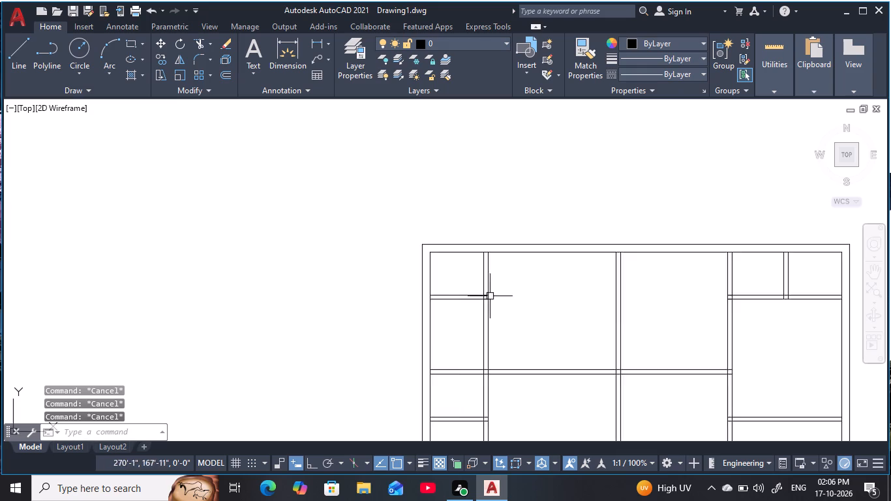
scroll(490, 296, "up", 2)
key("Escape")
key("Escape")
middle_click_drag(466, 288, 472, 289)
key("Escape")
key("Escape")
key("o")
key("space")
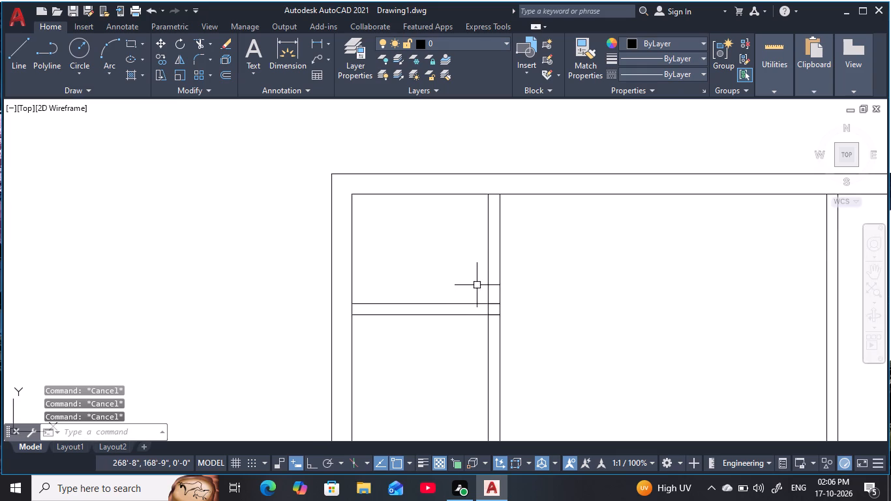
type("6")
key("space")
left_click(476, 303)
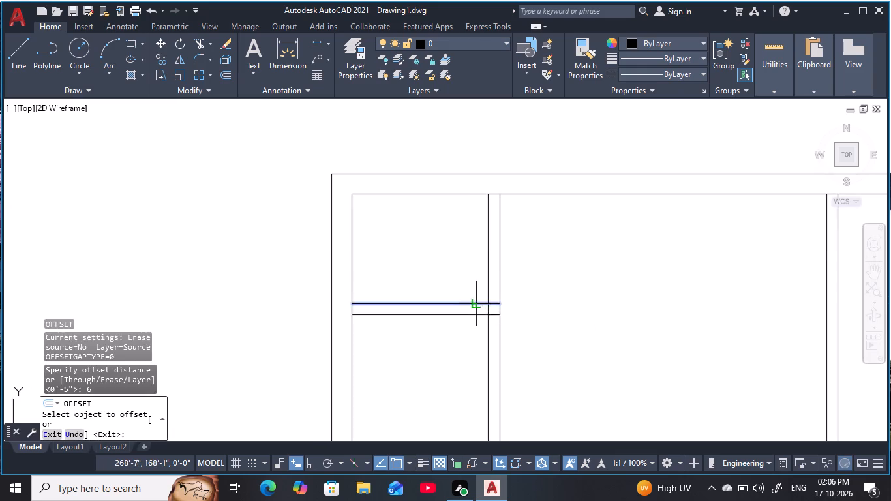
left_click(464, 260)
key("Escape")
key("Escape")
key("Escape")
key("Escape")
key("Escape")
key("Escape")
key("Escape")
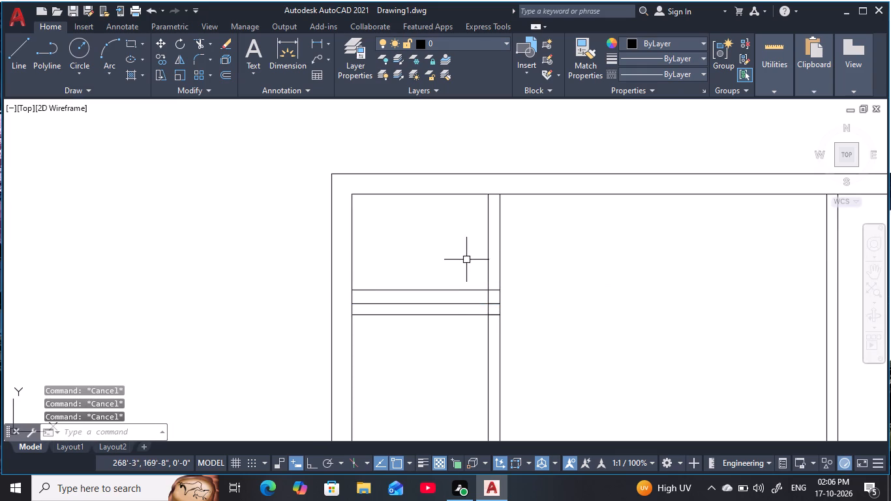
key("Escape")
key("Escape")
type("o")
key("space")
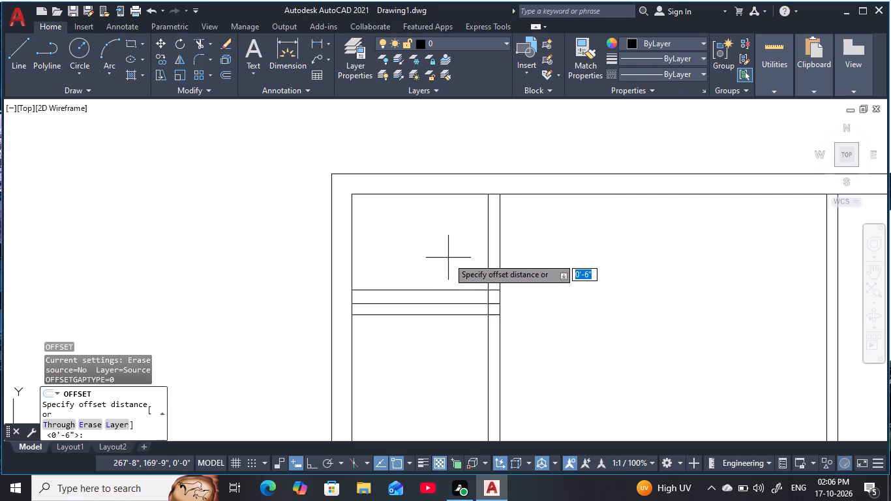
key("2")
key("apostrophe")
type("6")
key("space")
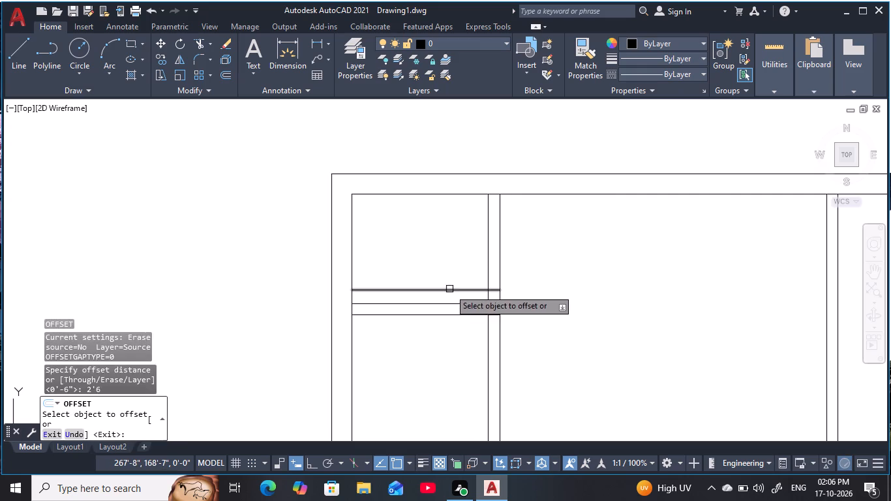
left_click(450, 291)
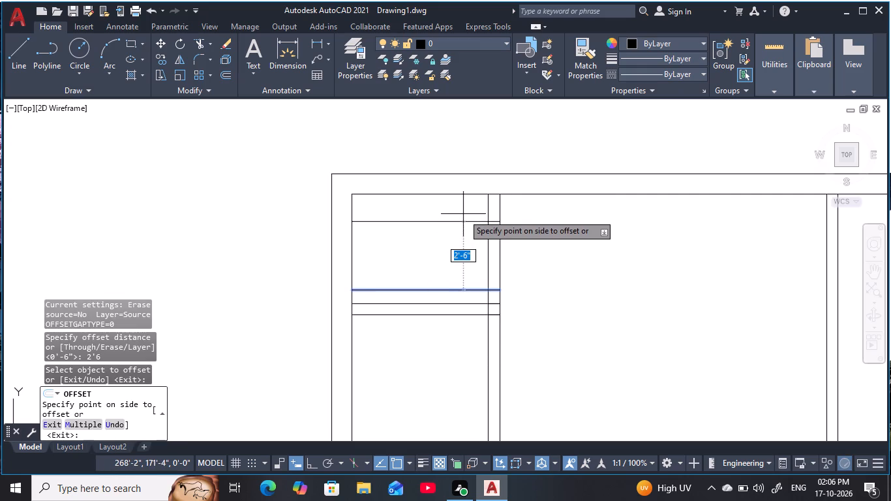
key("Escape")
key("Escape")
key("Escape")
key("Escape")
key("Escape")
Erase the 6" offset line above the horizontal partition in the small top-left room.
left_click(467, 297)
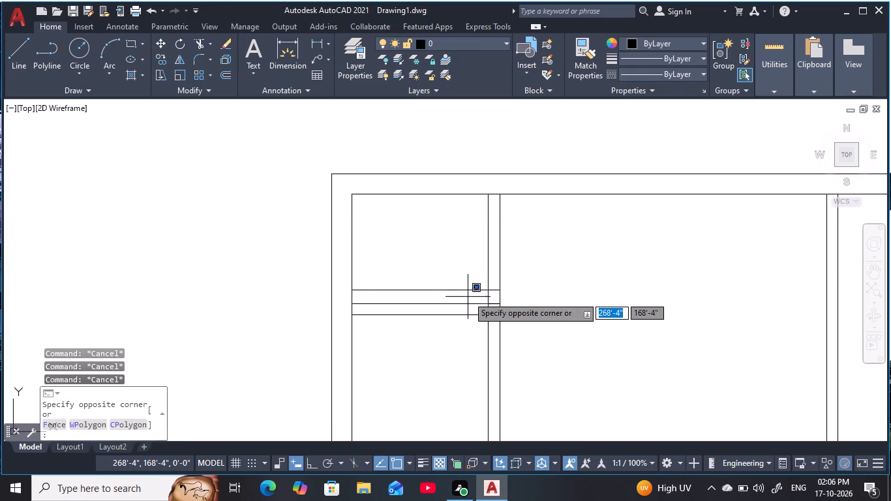
left_click(466, 290)
type("e")
key("space")
key("Escape")
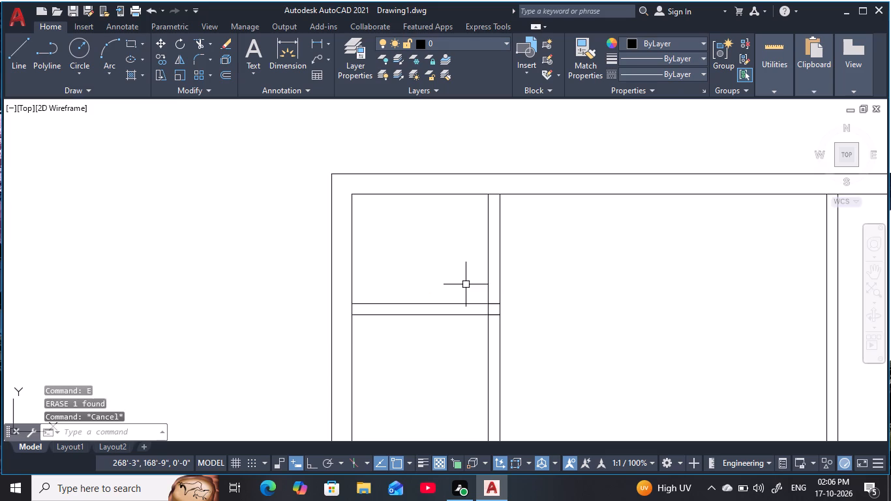
key("Escape")
key("Escape")
key("Escape")
key("Escape")
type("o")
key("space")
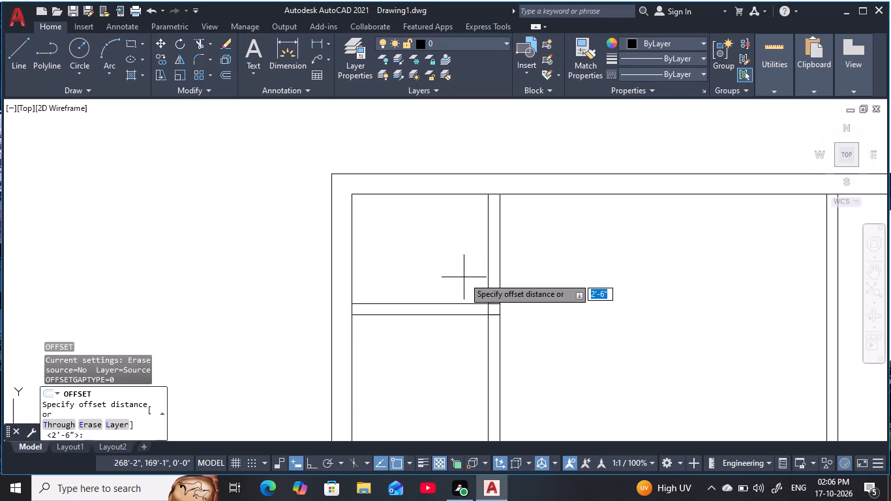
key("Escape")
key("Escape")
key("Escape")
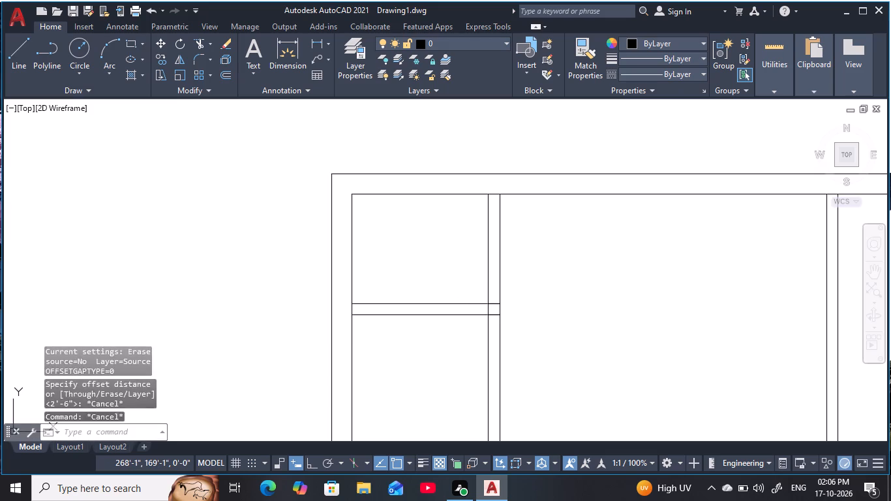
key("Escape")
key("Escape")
Offset the upper line of the horizontal partition below the small top-left room 4" upward.
type("o 4")
key("space")
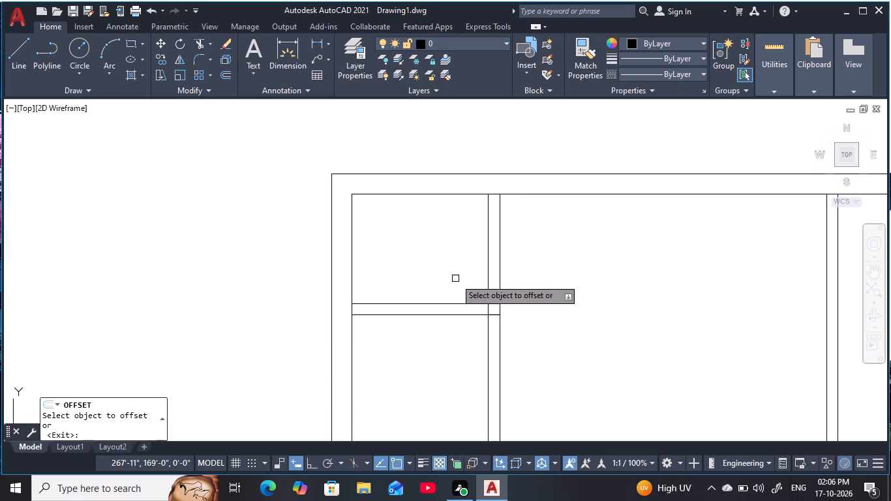
left_click(462, 304)
left_click(453, 264)
key("Escape")
key("Escape")
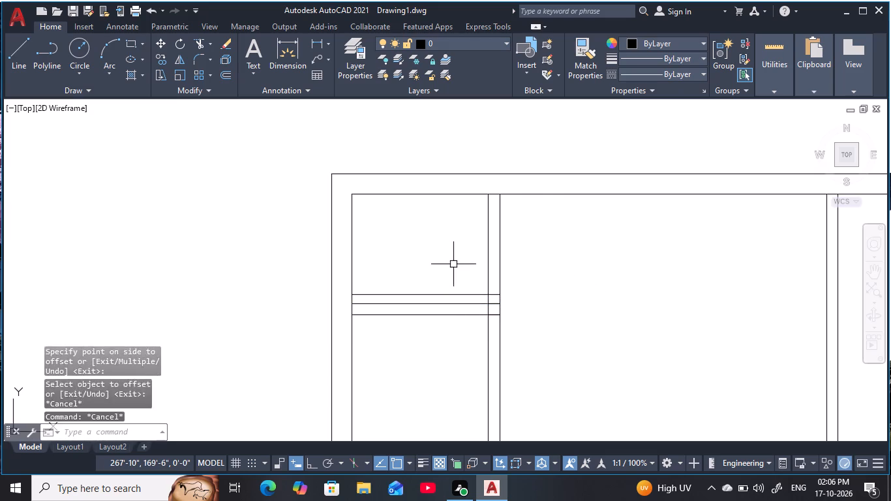
key("Escape")
key("Escape")
key("Escape")
key("Escape")
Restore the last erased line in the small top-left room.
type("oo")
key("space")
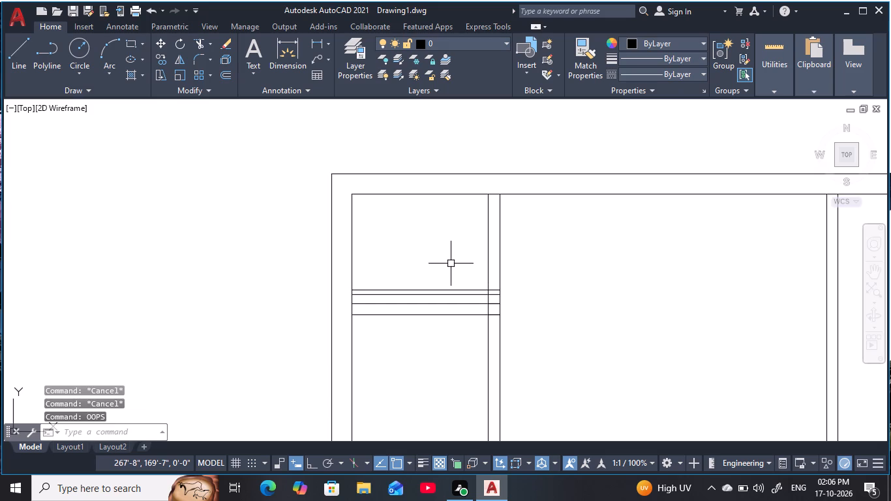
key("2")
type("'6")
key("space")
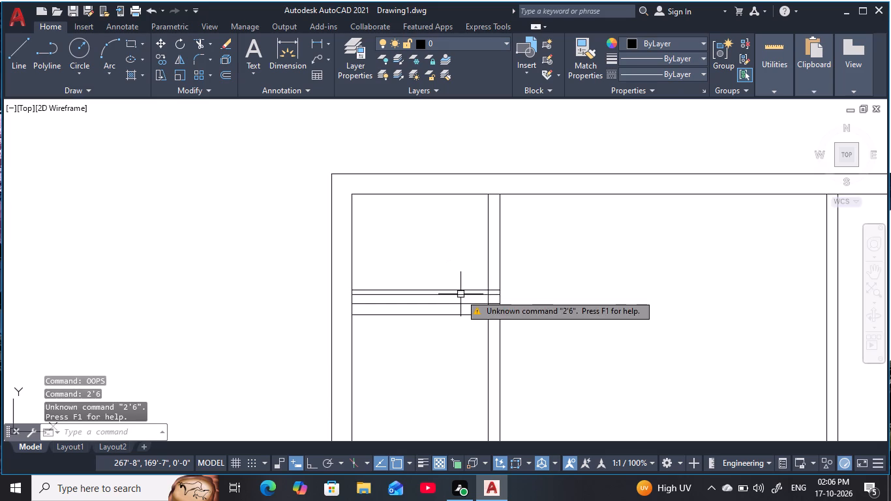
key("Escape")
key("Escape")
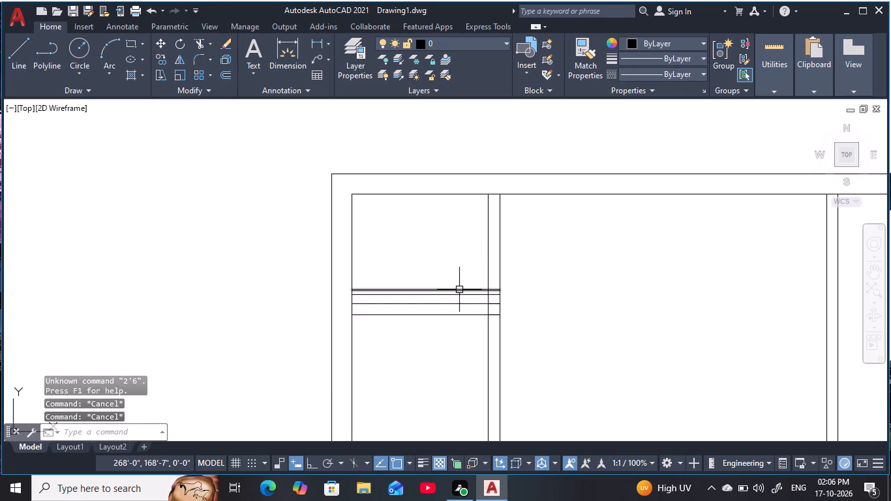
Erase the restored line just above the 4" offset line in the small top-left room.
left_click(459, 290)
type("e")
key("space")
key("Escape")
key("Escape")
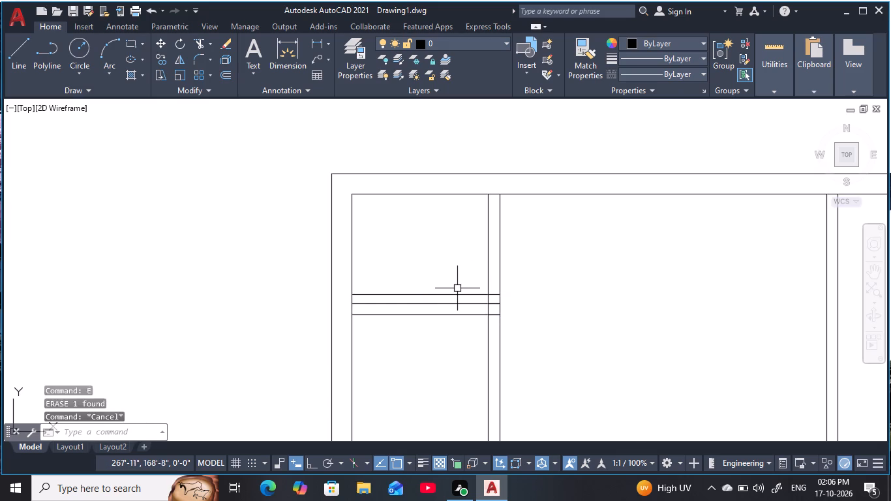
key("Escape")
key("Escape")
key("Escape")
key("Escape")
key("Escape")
Offset the 4" offset line in the small top-left room 2'6" upward.
type("o 2")
key("apostrophe")
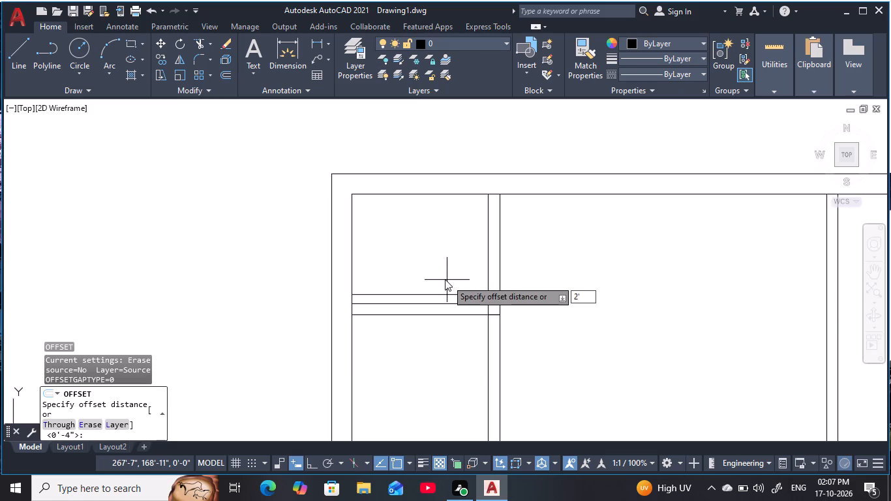
type("6")
key("space")
left_click(453, 294)
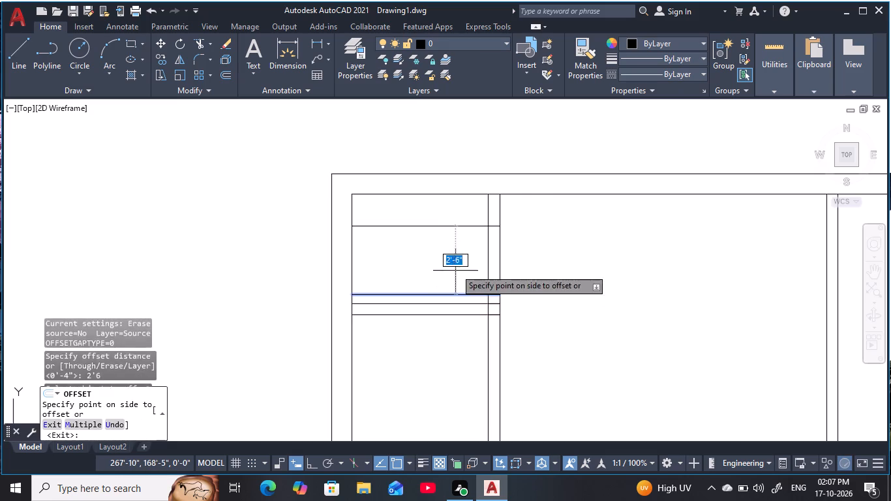
left_click(449, 208)
key("Escape")
key("Escape")
key("Escape")
key("Escape")
key("Escape")
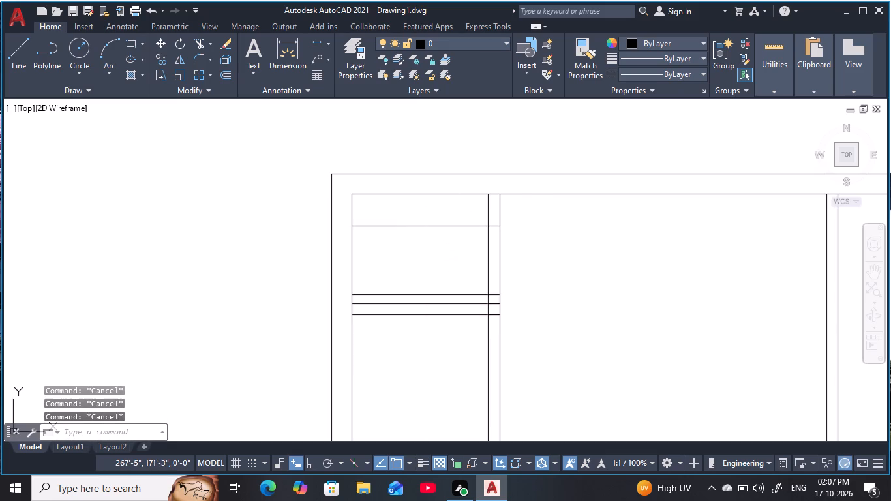
key("Escape")
Trim a 2'6" door opening in the small top-left room's vertical partition and remove the guide lines across the room.
key("t")
type("r")
key("space")
left_click_drag(442, 215, 444, 217)
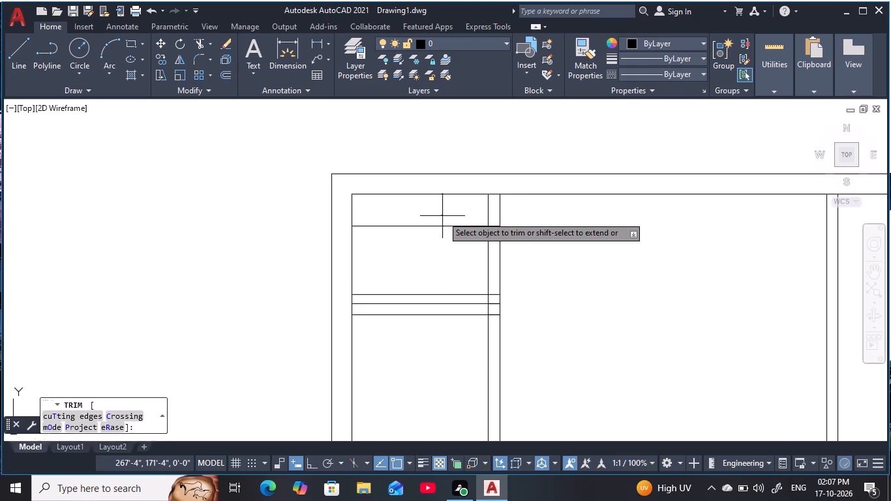
left_click_drag(444, 217, 441, 230)
double_click(444, 258)
left_click(522, 248)
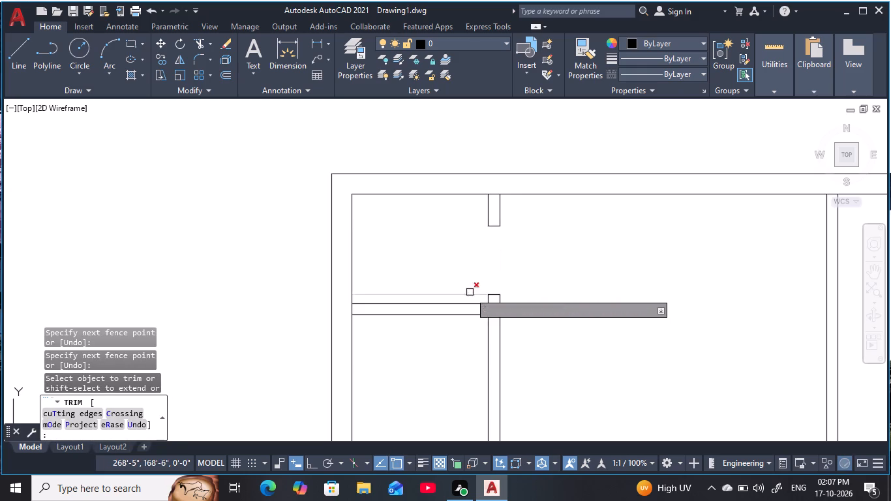
left_click(470, 292)
scroll(524, 266, "down", 2)
middle_click_drag(534, 277, 477, 252)
key("Escape")
key("Escape")
key("Escape")
key("Escape")
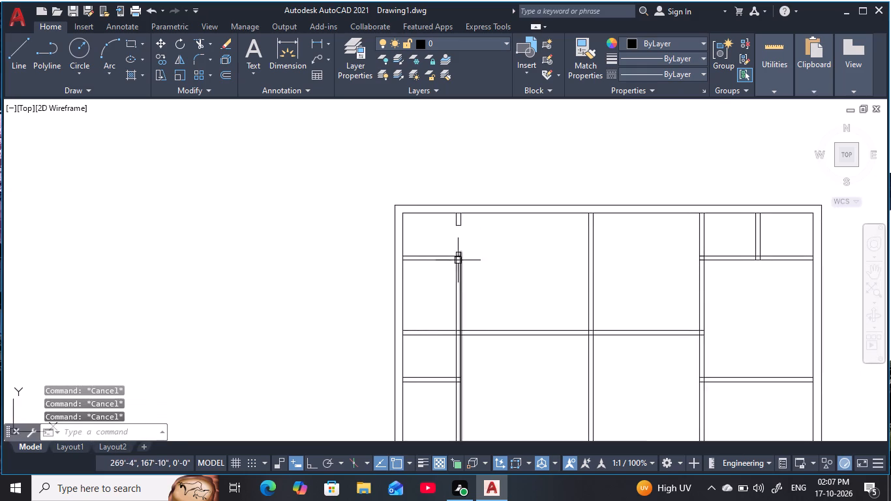
Offset the lower line of the horizontal partition below the small top-left room 4" downward.
middle_click_drag(444, 297, 444, 292)
key("Escape")
key("Escape")
type("o 4")
key("space")
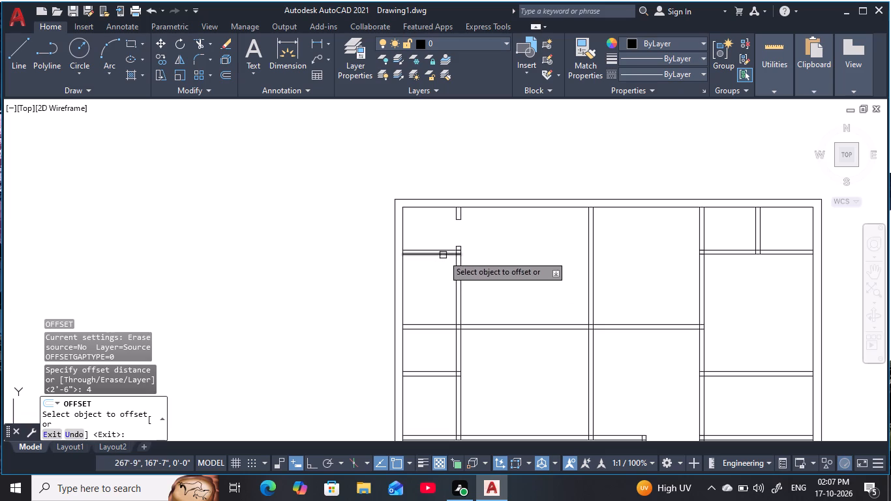
left_click(443, 255)
left_click(436, 303)
key("Escape")
key("Escape")
key("Escape")
key("Escape")
key("Escape")
key("Escape")
key("Escape")
key("Escape")
key("Escape")
key("Escape")
key("Escape")
key("Escape")
key("Escape")
key("Escape")
key("Escape")
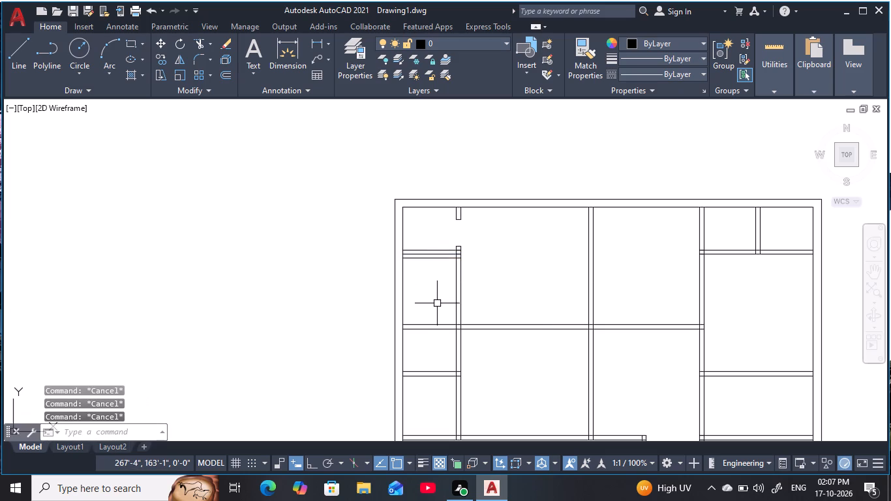
Offset the new 4" line below the horizontal partition 2'6" downward.
type("o")
key("space")
key("2")
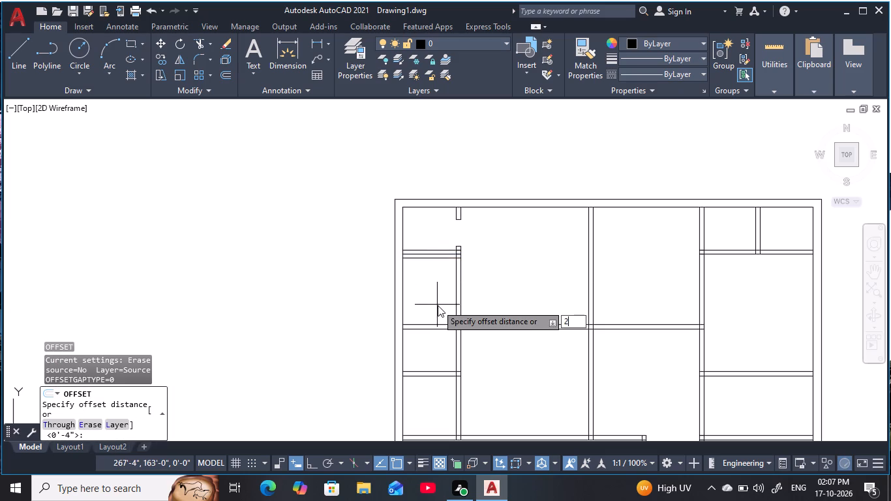
type("'6")
key("space")
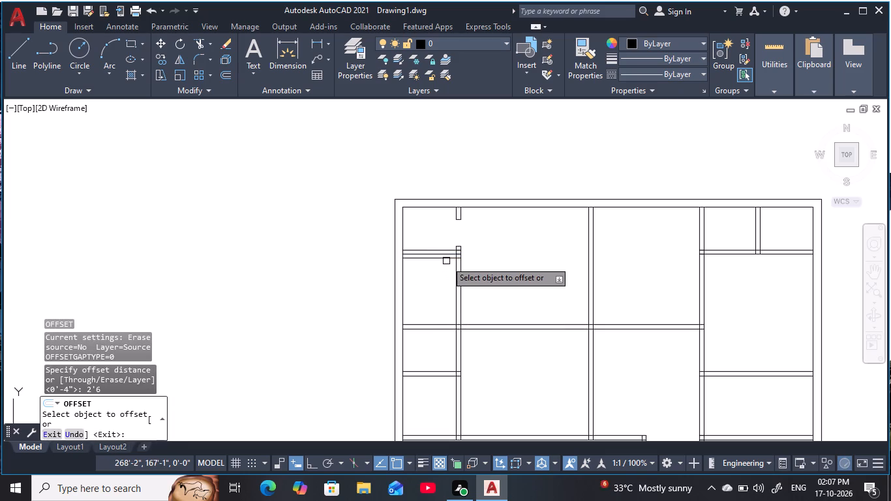
left_click(447, 259)
left_click(442, 303)
key("Escape")
key("Escape")
Trim a 2'6" door opening in the vertical partition below the small top-left room and remove the guide lines across the room.
scroll(435, 268, "up", 1)
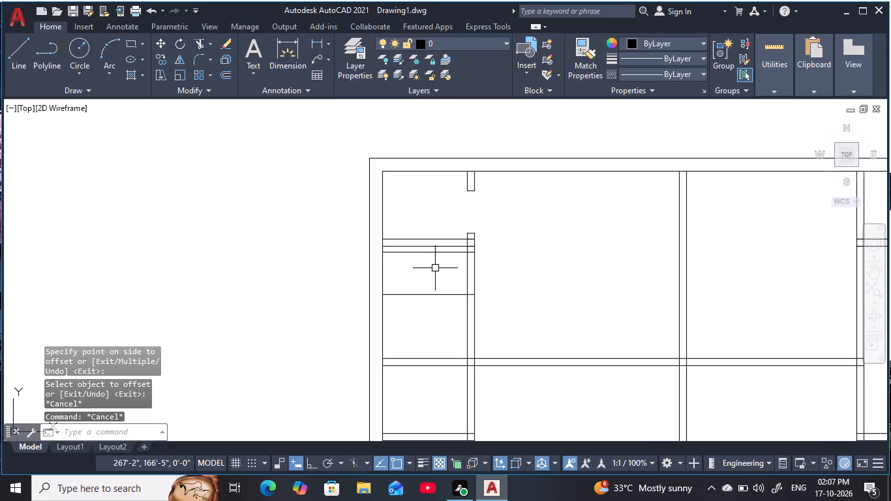
middle_click(440, 279)
scroll(440, 280, "up", 1)
key("Escape")
key("Escape")
key("t")
type("r")
key("space")
key("space")
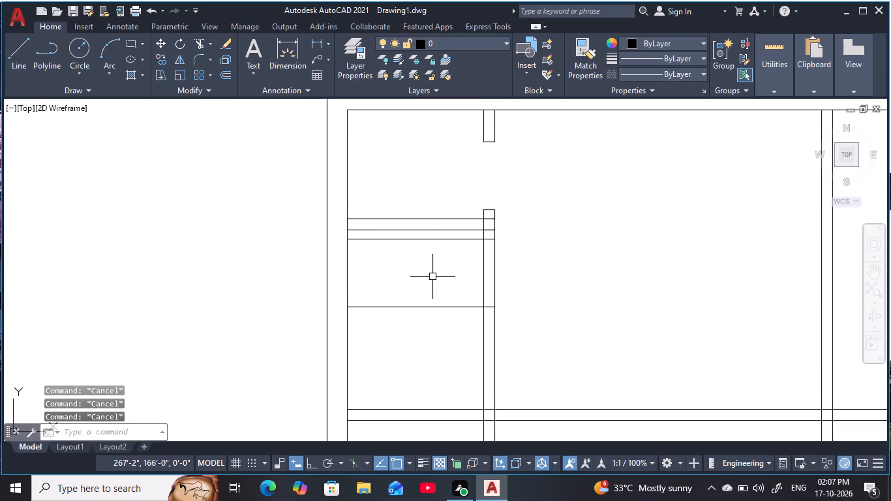
left_click(434, 277)
left_click(502, 267)
left_click(428, 284)
left_click_drag(419, 318, 423, 333)
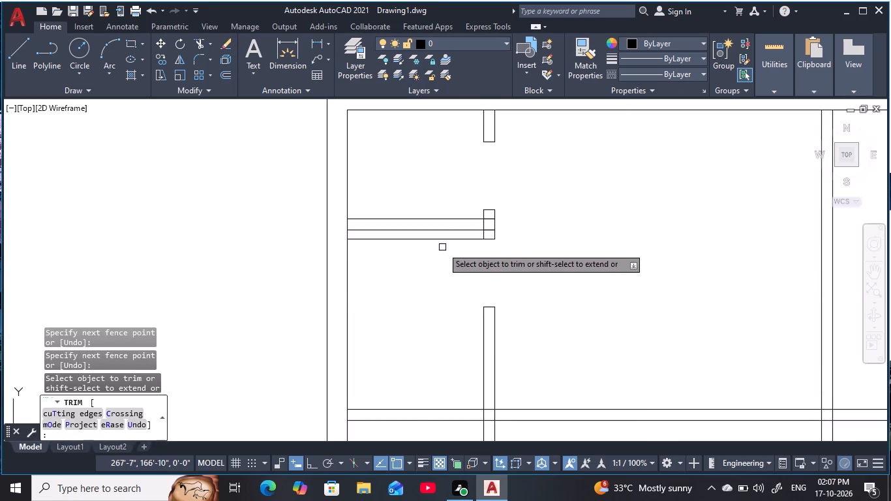
left_click(442, 239)
scroll(438, 277, "down", 3)
middle_click_drag(443, 280, 449, 228)
key("Escape")
key("Escape")
key("Escape")
Offset the upper line of the long horizontal partition below the top-row rooms 6" upward.
middle_click_drag(518, 234, 509, 237)
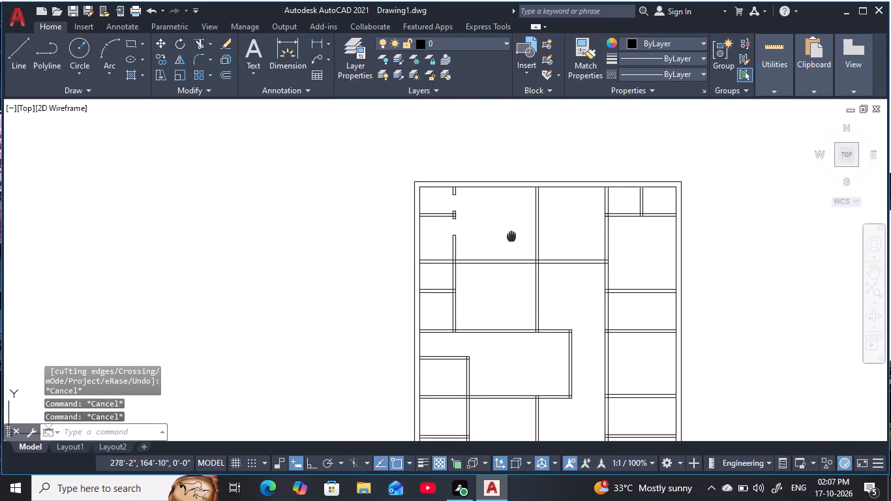
middle_click_drag(509, 237, 448, 234)
key("Escape")
key("Escape")
key("Escape")
key("Escape")
key("Escape")
key("Escape")
key("Escape")
key("Escape")
key("Escape")
key("Escape")
key("Escape")
key("Escape")
key("o")
key("space")
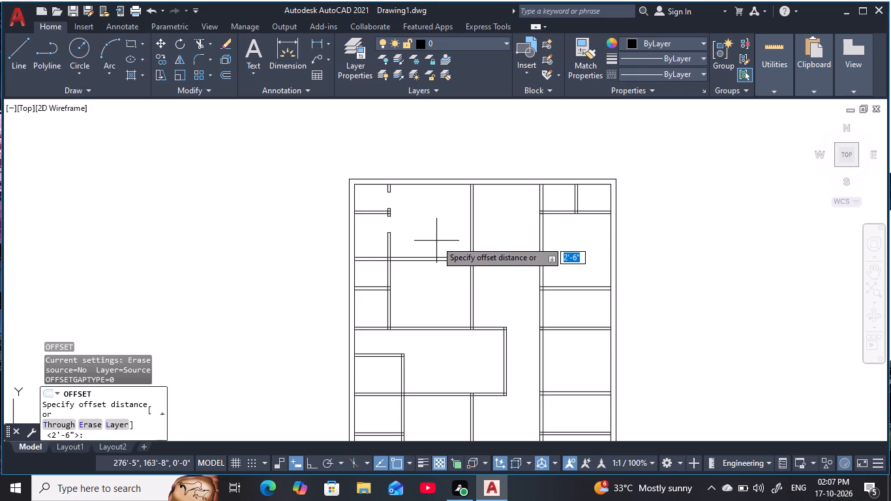
type("6")
key("space")
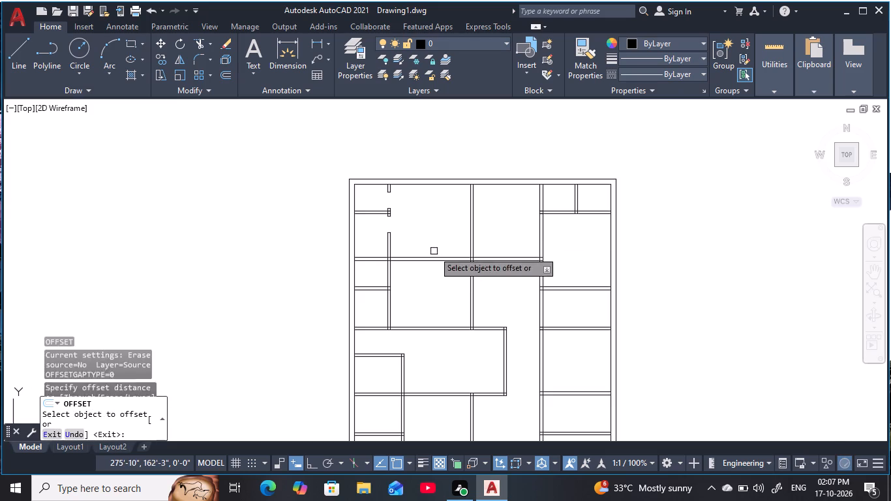
left_click(439, 256)
left_click(440, 245)
key("Escape")
key("Escape")
key("Escape")
key("Escape")
key("Escape")
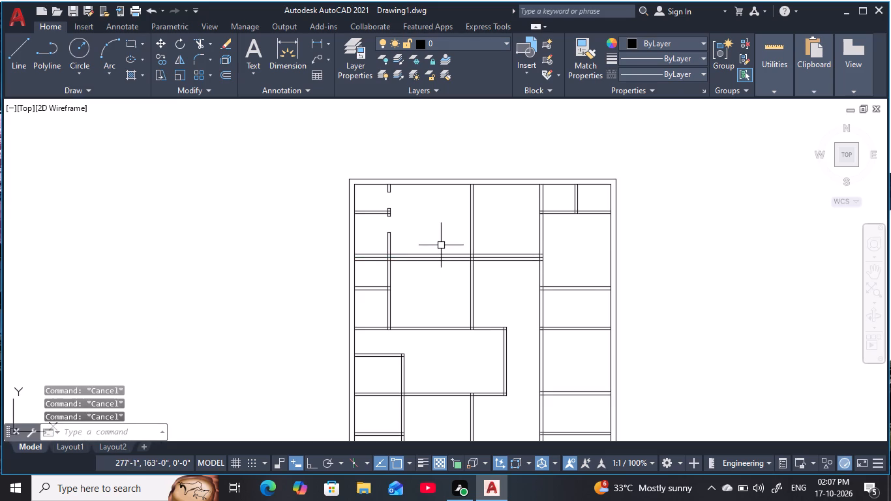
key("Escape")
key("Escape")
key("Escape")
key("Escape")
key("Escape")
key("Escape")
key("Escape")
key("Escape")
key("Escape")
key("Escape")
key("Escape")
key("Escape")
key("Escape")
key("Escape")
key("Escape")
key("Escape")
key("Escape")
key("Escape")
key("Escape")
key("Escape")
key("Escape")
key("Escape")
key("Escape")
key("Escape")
Offset the new 6" line above the long horizontal partition 3' upward.
type("o")
key("space")
key("3")
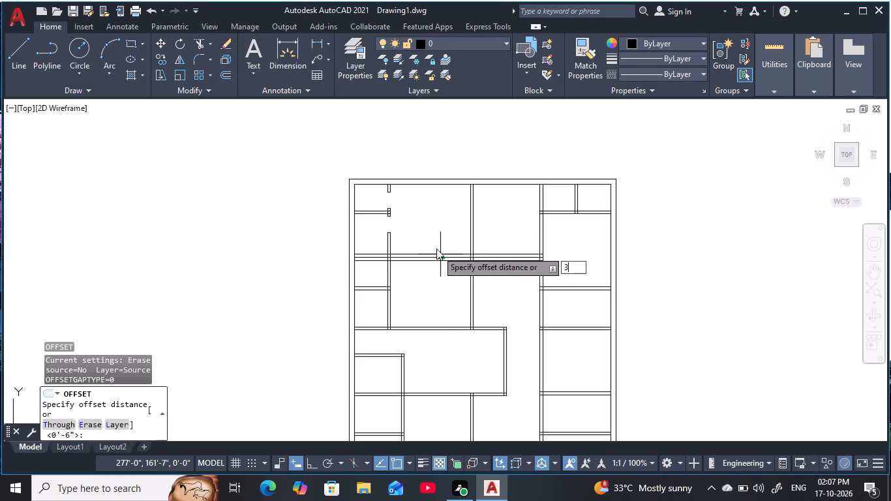
type("'")
key("space")
left_click(443, 254)
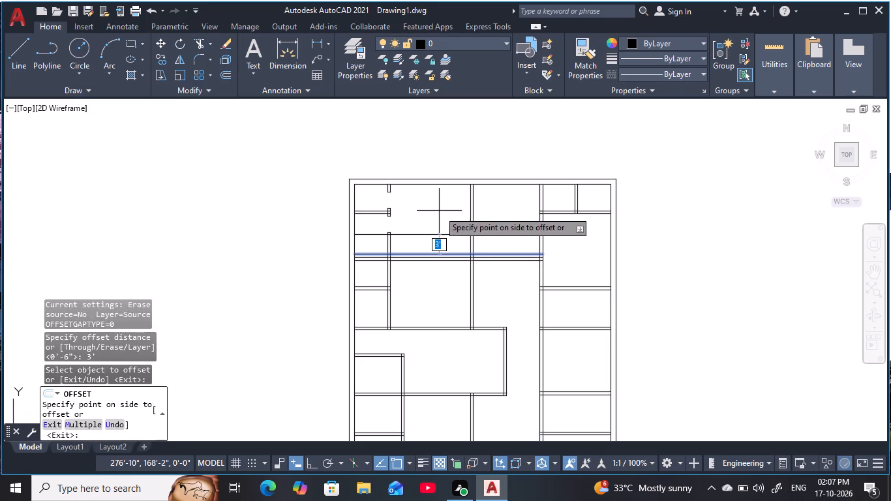
left_click(439, 211)
key("Escape")
key("Escape")
key("Escape")
key("Escape")
key("Escape")
Trim a 3' opening in the vertical partition between the two large top-row rooms and remove the guide lines across the rooms.
type("tr")
key("space")
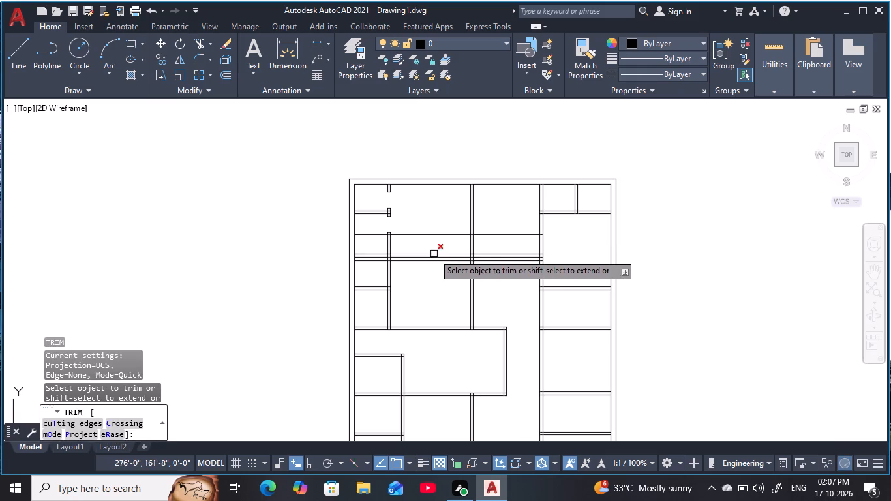
left_click(434, 254)
left_click(376, 253)
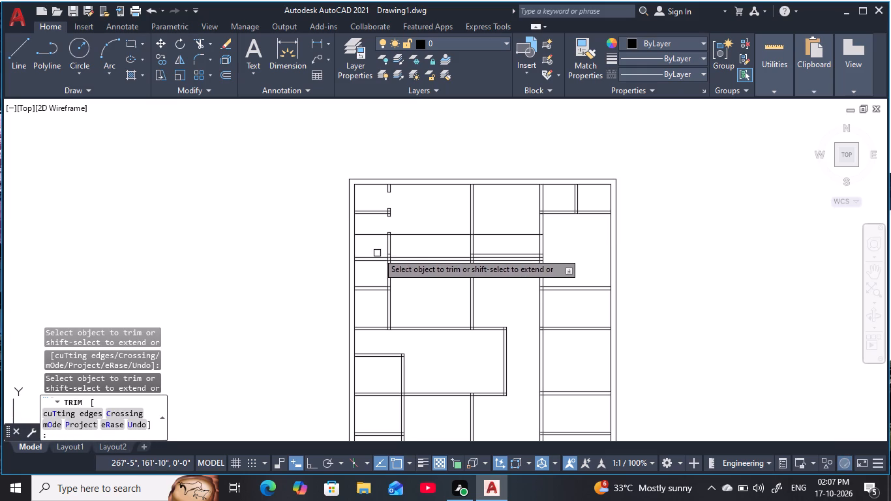
left_click(377, 235)
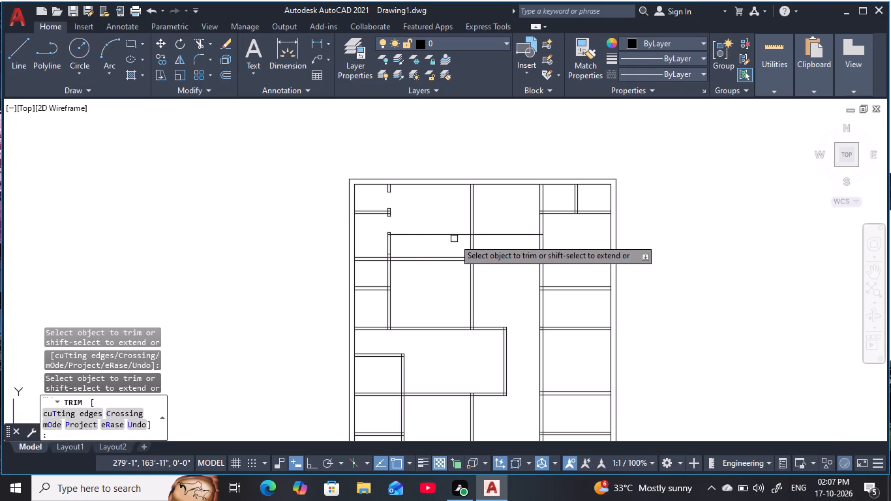
left_click(457, 235)
left_click(496, 235)
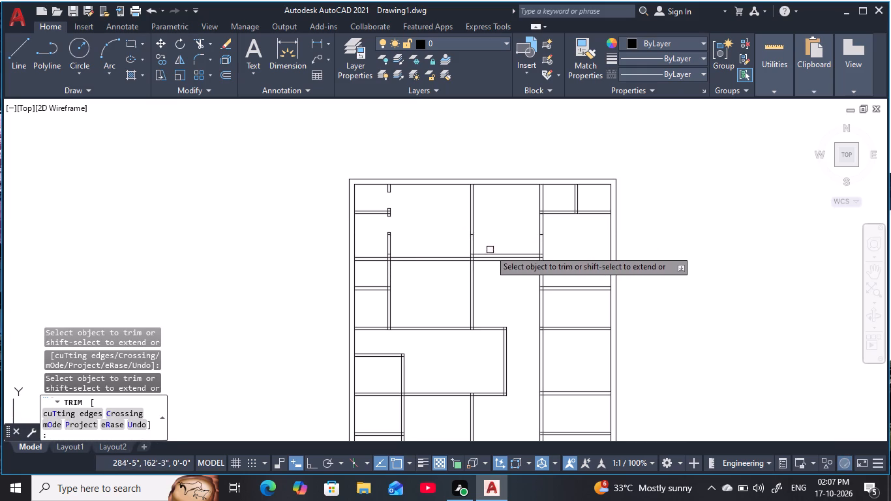
left_click(490, 253)
left_click(485, 243)
left_click(461, 243)
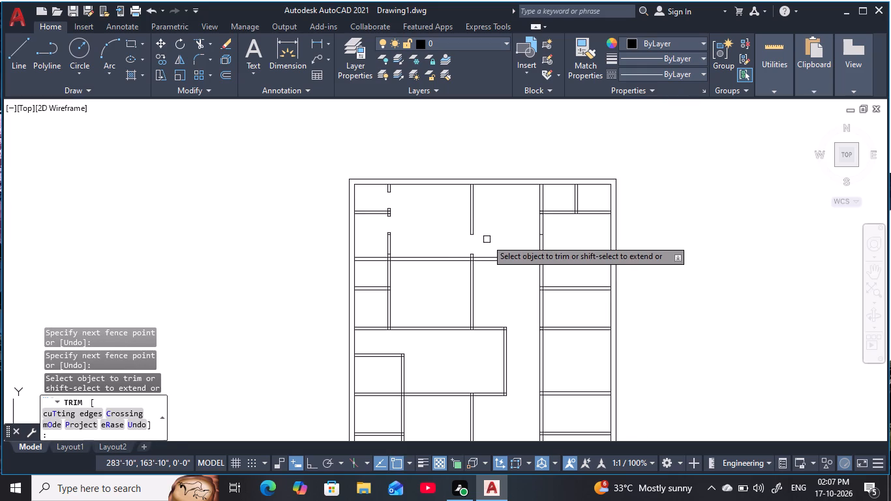
scroll(490, 257, "down", 1)
middle_click_drag(490, 253, 455, 273)
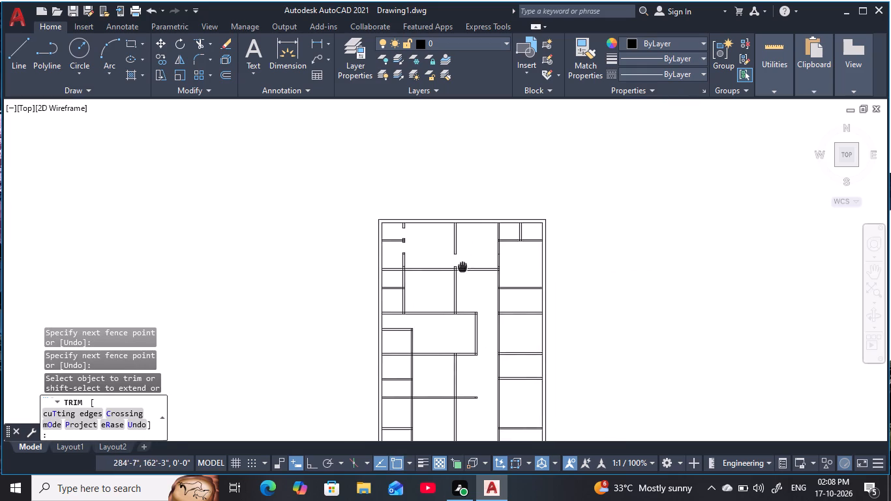
middle_click_drag(455, 273, 441, 286)
key("Escape")
key("Escape")
key("Escape")
key("Escape")
key("Escape")
Offset the upper line of the horizontal partition below the two small top-right rooms 4" upward.
scroll(470, 262, "up", 4)
middle_click_drag(474, 260, 439, 284)
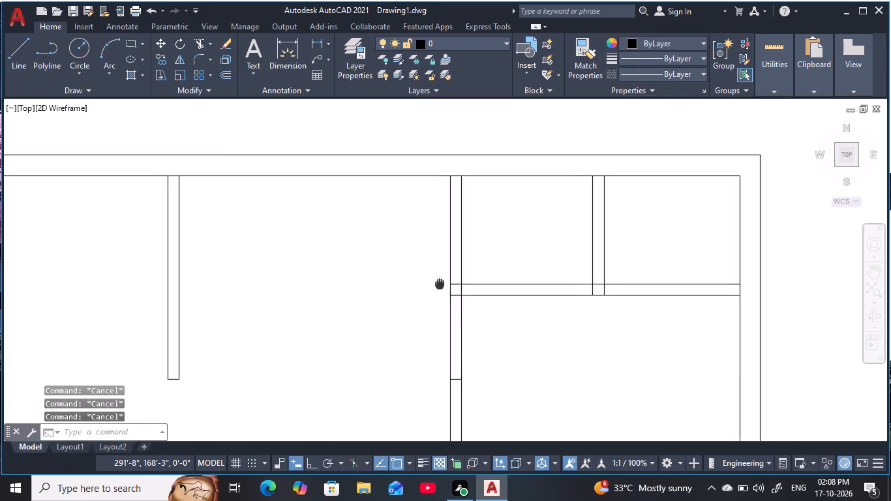
middle_click_drag(439, 284, 436, 284)
key("Escape")
key("Escape")
key("Escape")
key("Escape")
key("Escape")
key("Escape")
key("Escape")
key("Escape")
type("o")
key("space")
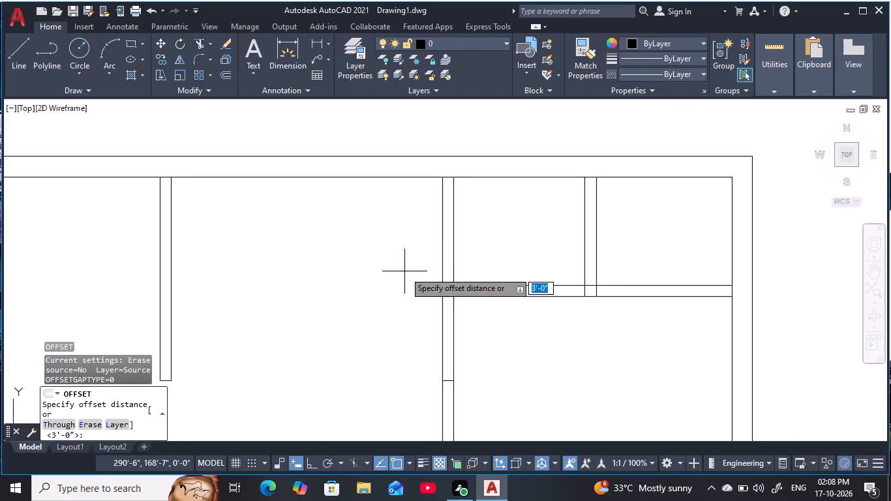
type("4")
key("space")
left_click(464, 285)
left_click(472, 244)
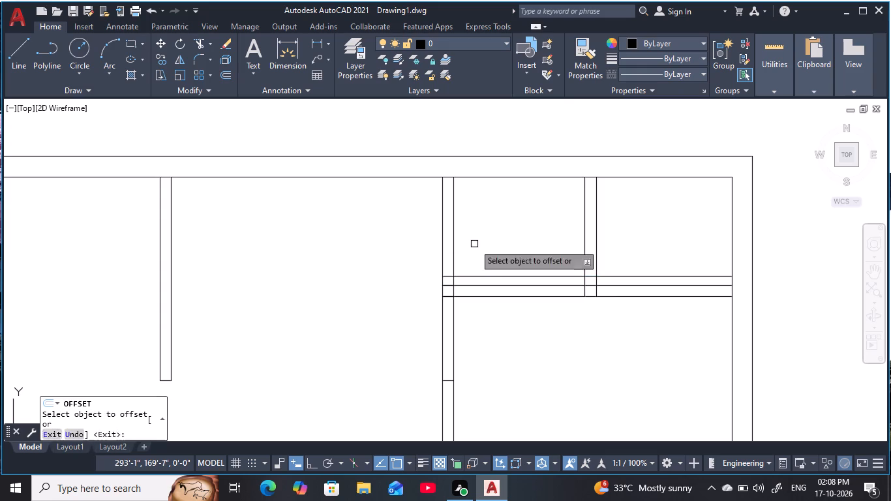
key("Escape")
key("Escape")
key("Escape")
key("Escape")
key("Escape")
key("Escape")
key("Escape")
key("Escape")
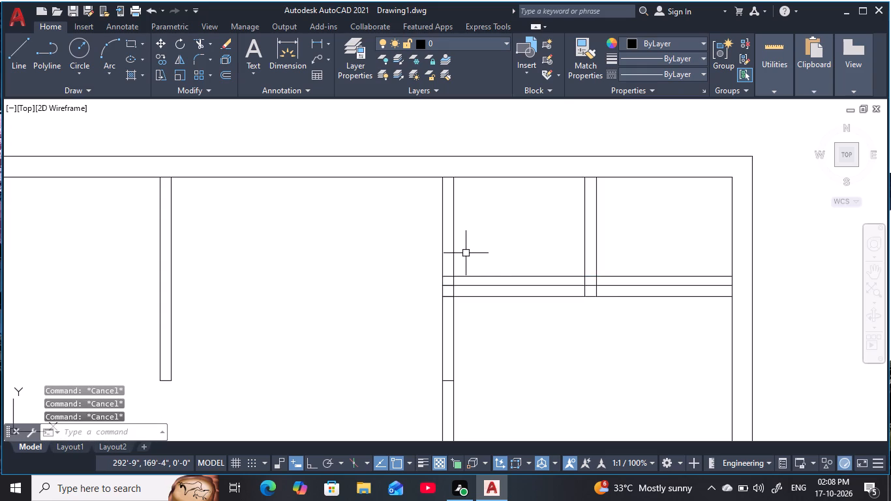
Offset the new 4" line above the small top-right rooms' lower partition 2'6" upward.
type("o")
key("space")
type("2'")
type("6")
key("space")
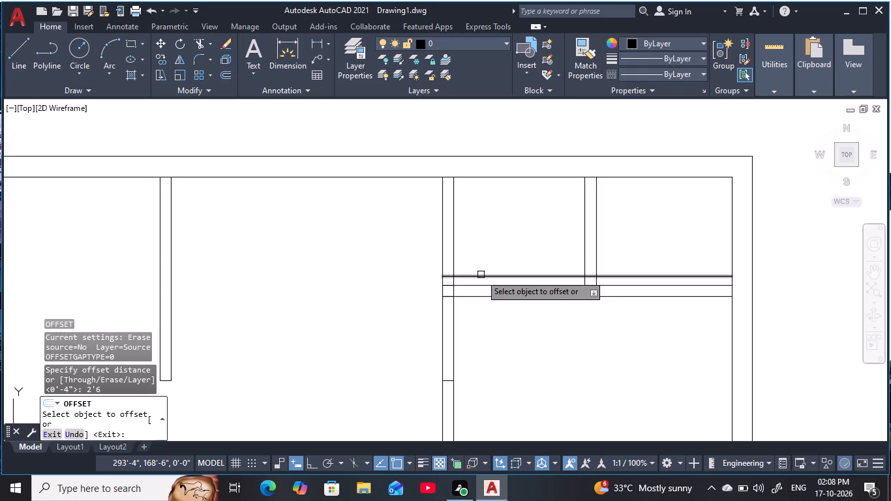
left_click(481, 275)
left_click(487, 190)
key("Escape")
key("Escape")
key("Escape")
key("Escape")
key("Escape")
key("Escape")
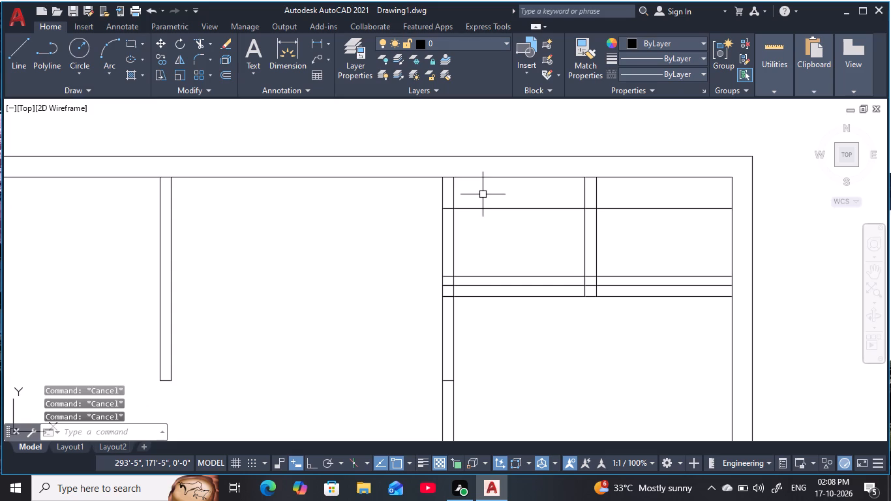
Trim a 2'6" door opening in the vertical partition left of the small top-right rooms and remove the guide lines across both rooms.
key("t")
type("r")
key("space")
left_click(492, 244)
left_click(423, 245)
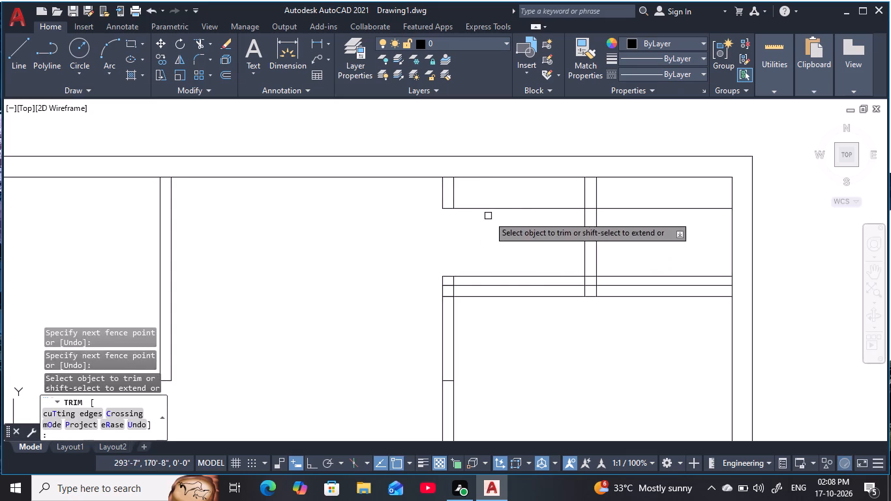
left_click(490, 216)
left_click(499, 203)
left_click(498, 275)
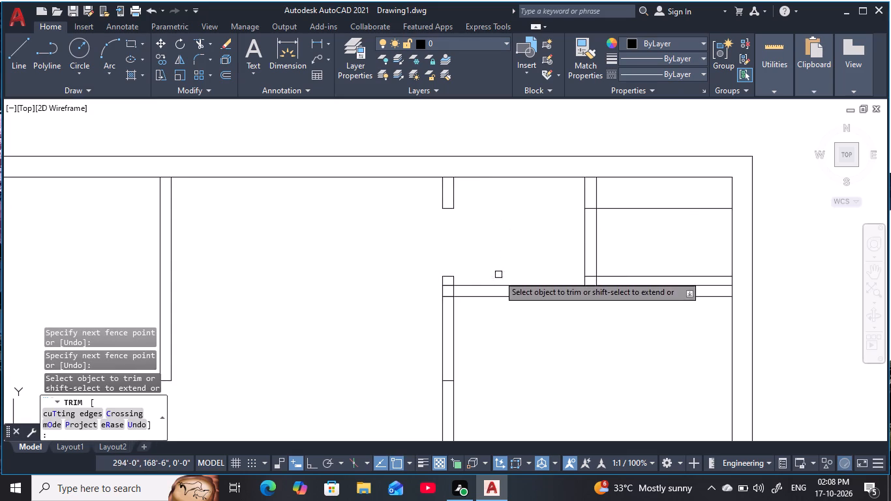
left_click(641, 274)
left_click(633, 210)
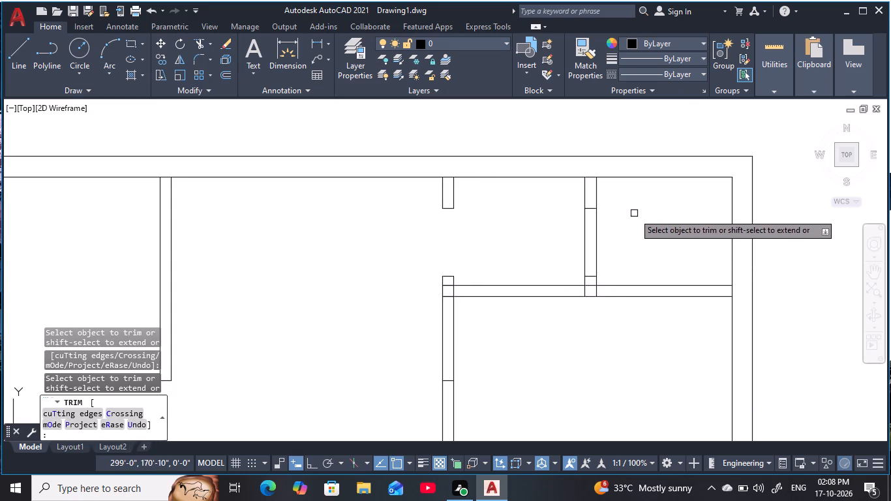
key("Escape")
key("Escape")
key("Escape")
key("Escape")
key("Escape")
key("Escape")
key("Escape")
key("Escape")
Offset the right line of the vertical partition between the two small top-right rooms 4" to the right.
key("o")
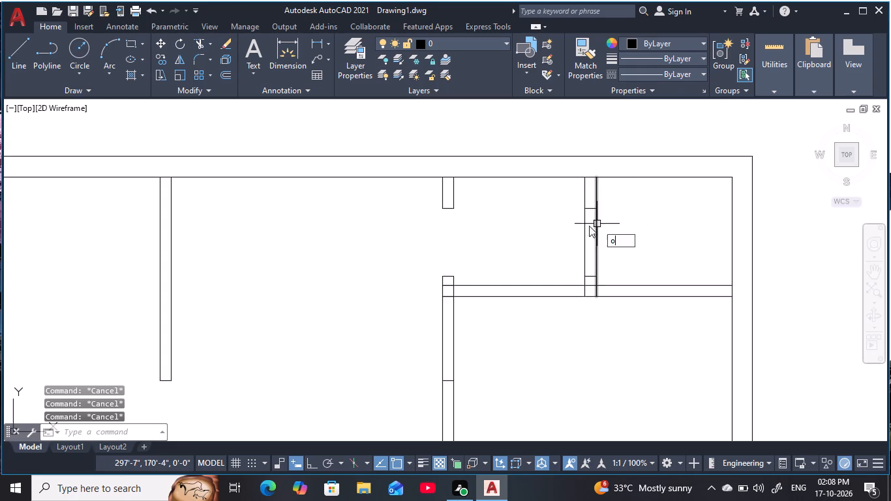
key("space")
type("4")
key("space")
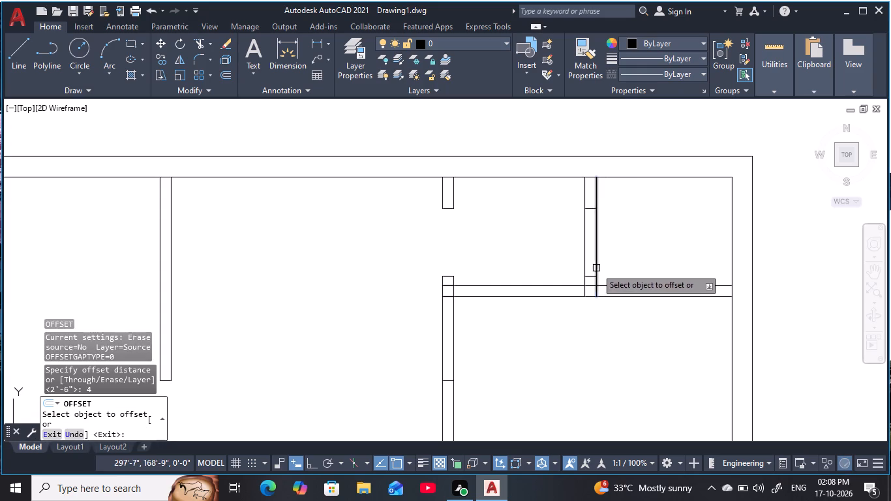
left_click(596, 268)
left_click(636, 260)
key("Escape")
key("Escape")
key("Escape")
key("Escape")
key("Escape")
key("Escape")
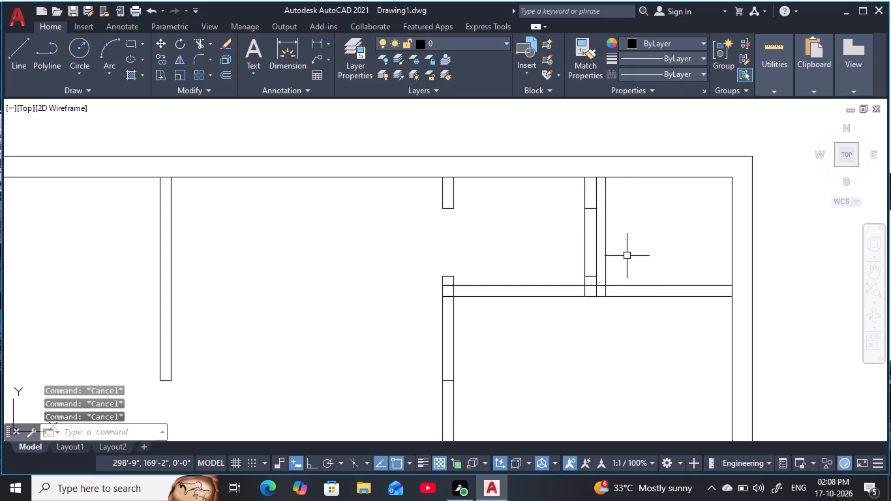
Offset the new 4" vertical line in the top-right corner room 2'6" to the right.
type("o")
key("space")
key("2")
key("apostrophe")
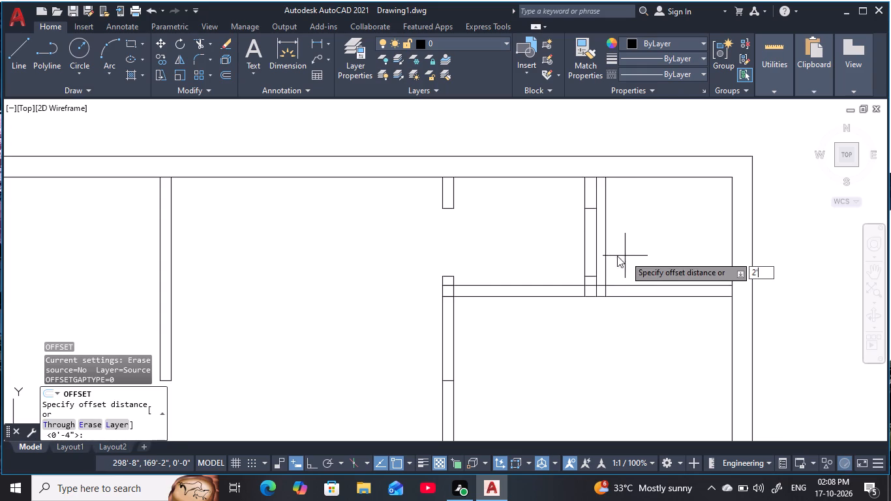
type("6")
key("space")
left_click(609, 268)
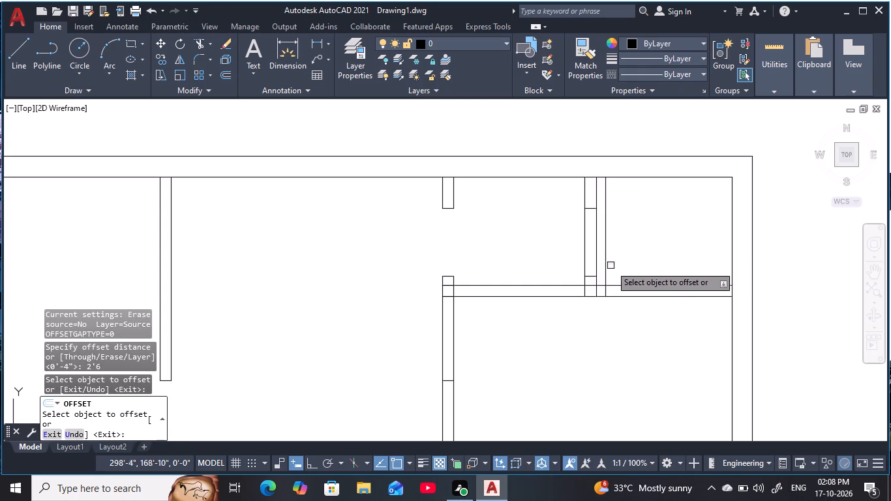
left_click(605, 271)
left_click(697, 255)
key("Escape")
key("Escape")
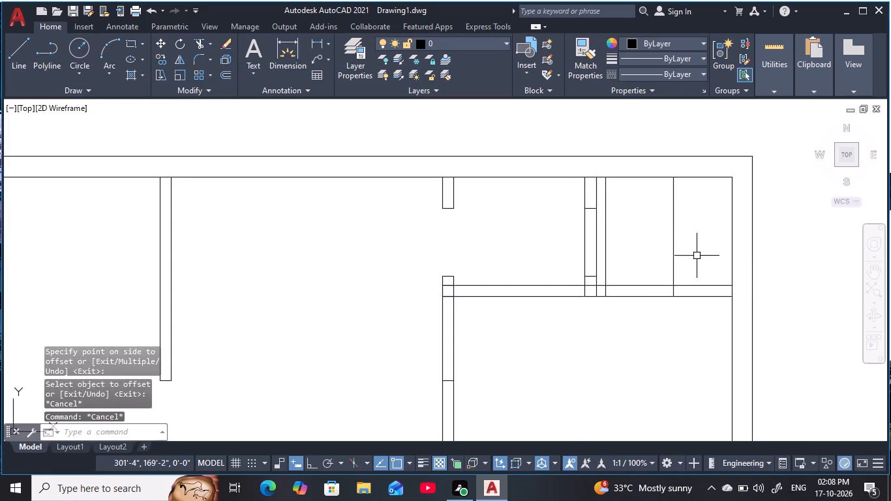
key("Escape")
key("Escape")
key("Escape")
key("Escape")
key("Escape")
Trim a 2'6" door opening in the horizontal partition below the top-right corner room and remove the vertical guide lines.
key("t")
type("r")
key("space")
left_click(692, 257)
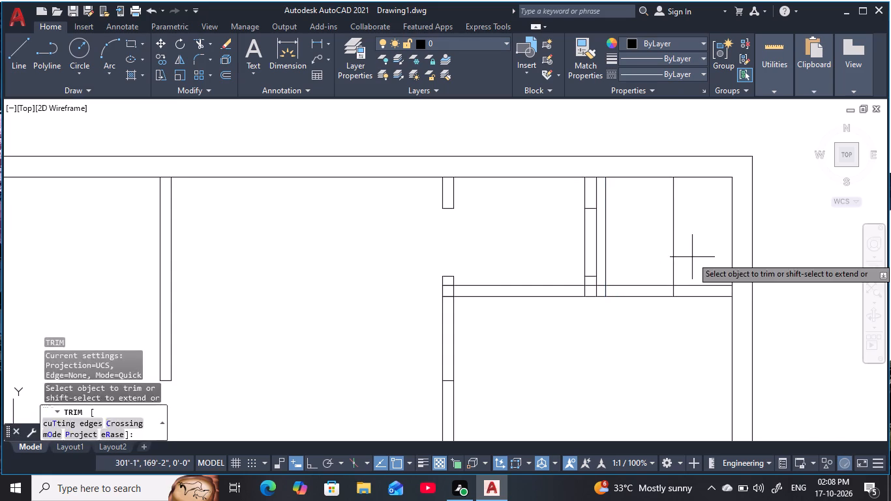
left_click(601, 261)
left_click(620, 261)
left_click(647, 319)
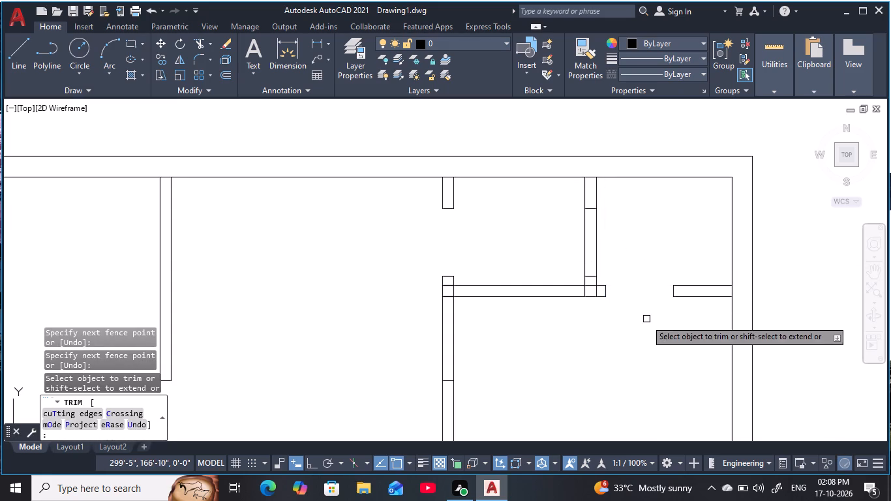
scroll(593, 376, "down", 1)
scroll(593, 376, "up", 1)
scroll(593, 376, "down", 1)
middle_click_drag(593, 376, 676, 260)
scroll(652, 281, "down", 1)
key("Escape")
key("Escape")
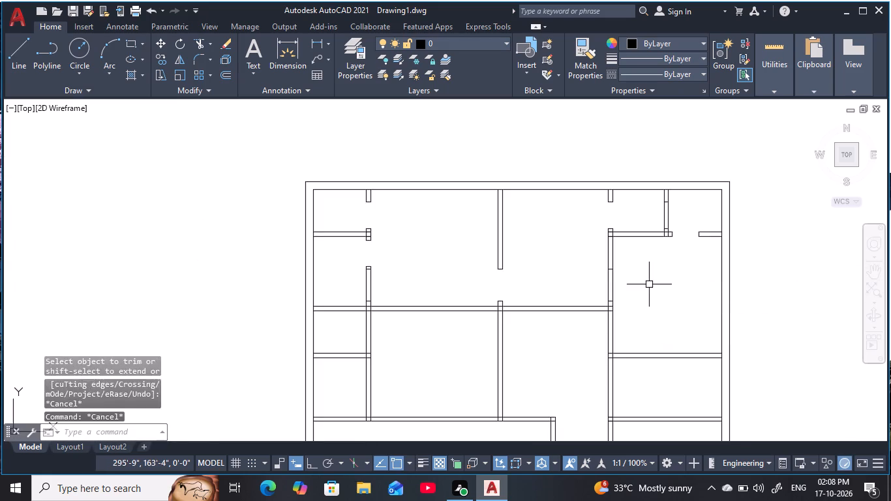
key("Escape")
key("Escape")
key("Escape")
key("Escape")
key("Escape")
key("Escape")
key("Escape")
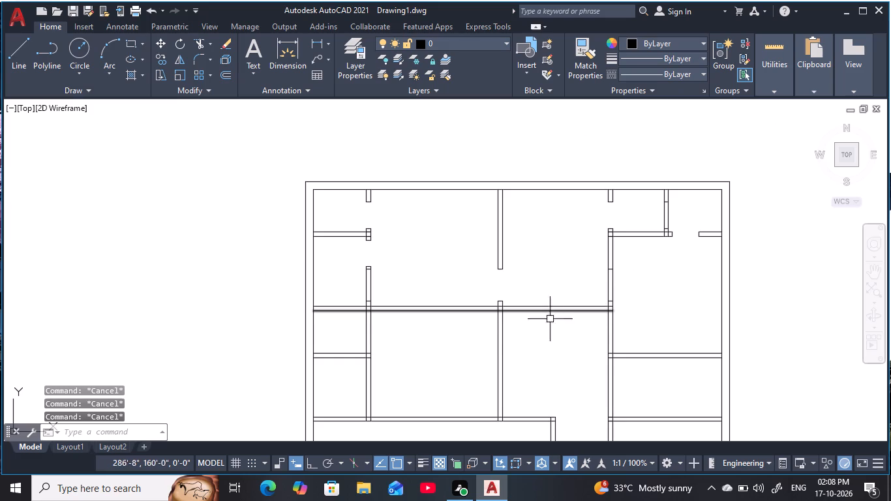
Offset the upper line of the horizontal partition below the large upper-right room 6" upward.
middle_click_drag(511, 341, 523, 258)
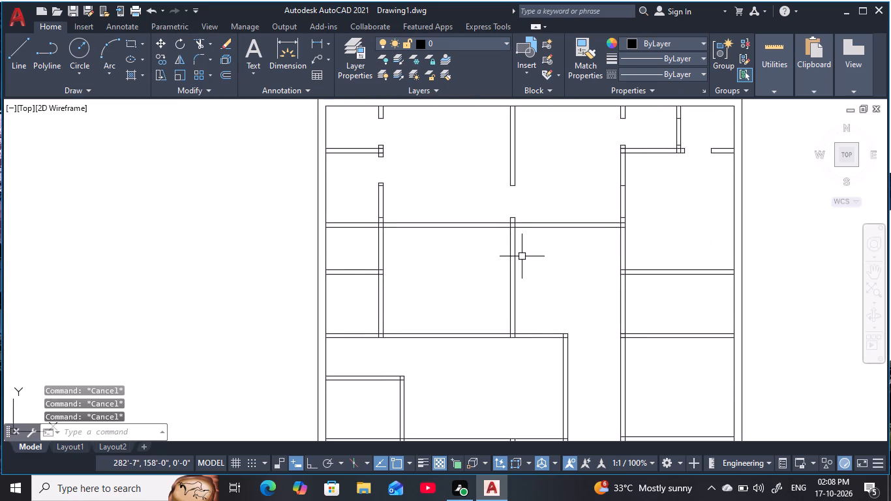
key("Escape")
key("Escape")
key("Escape")
key("Escape")
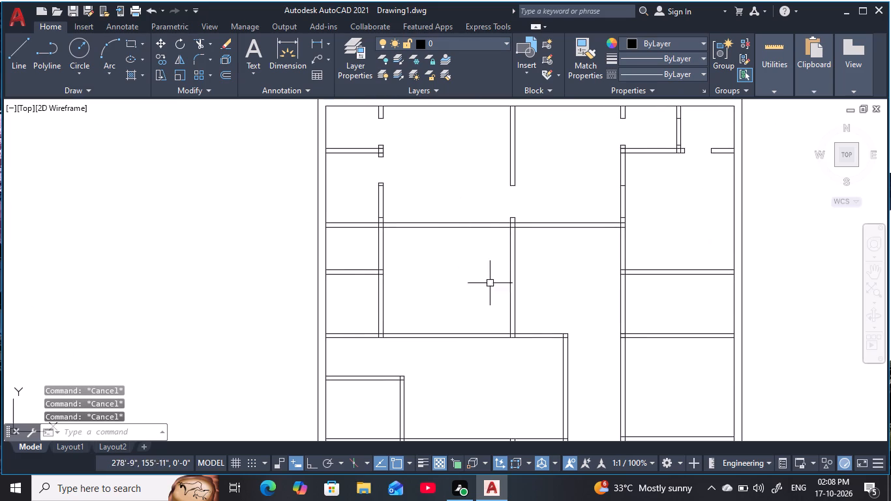
key("Escape")
key("Escape")
key("Escape")
key("Escape")
key("Escape")
middle_click_drag(575, 326, 540, 303)
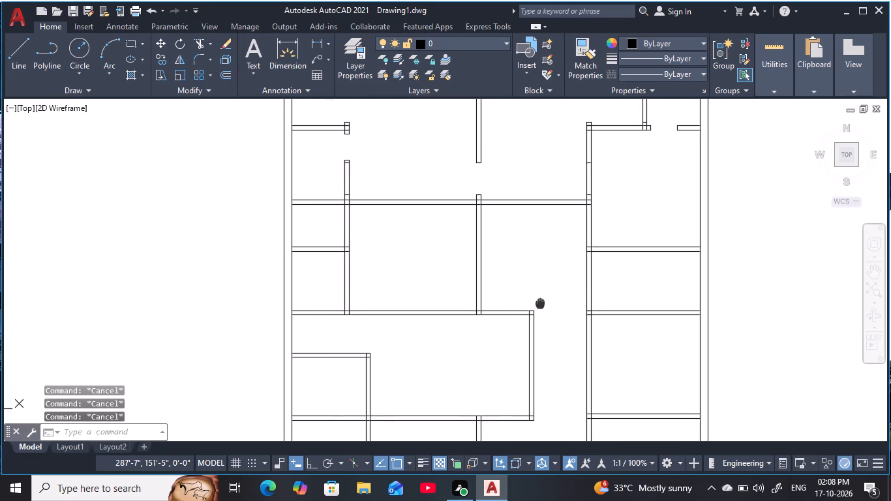
middle_click_drag(540, 303, 539, 309)
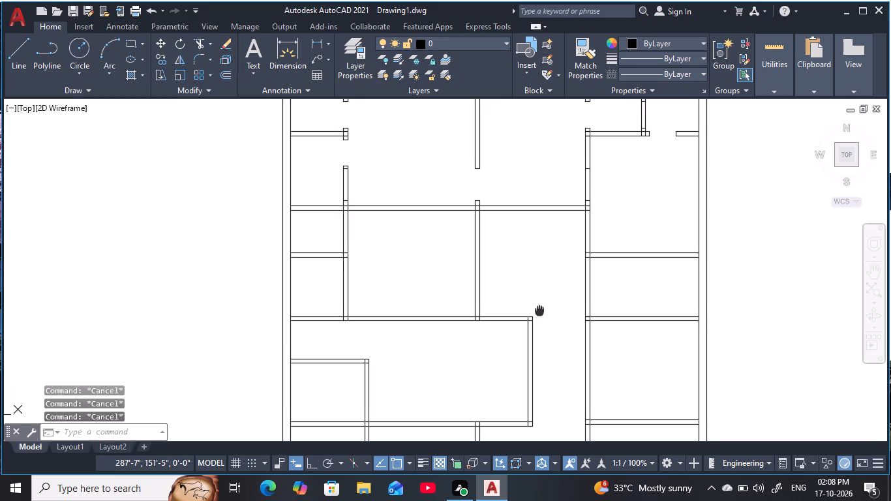
middle_click_drag(539, 309, 540, 324)
key("Escape")
key("Escape")
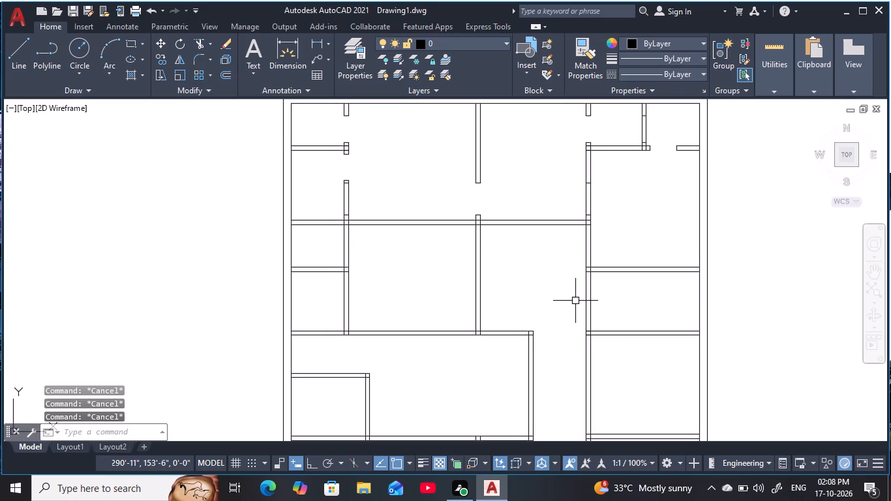
key("o")
key("space")
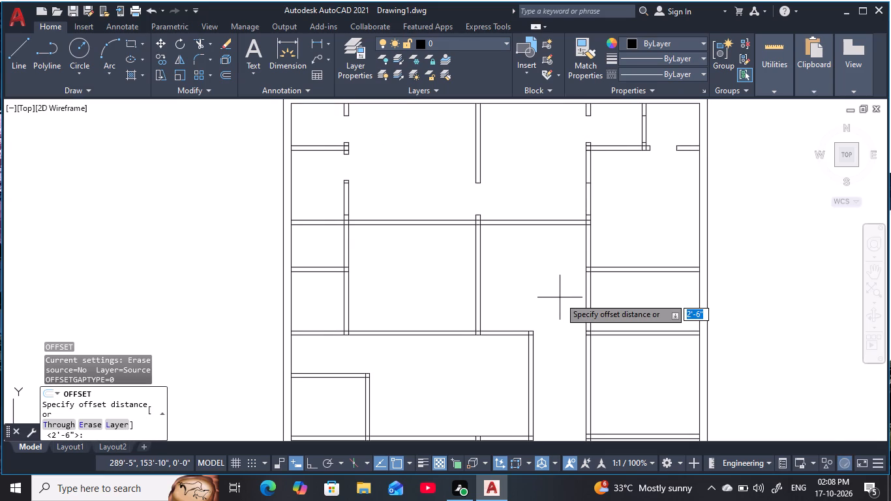
type("6")
key("space")
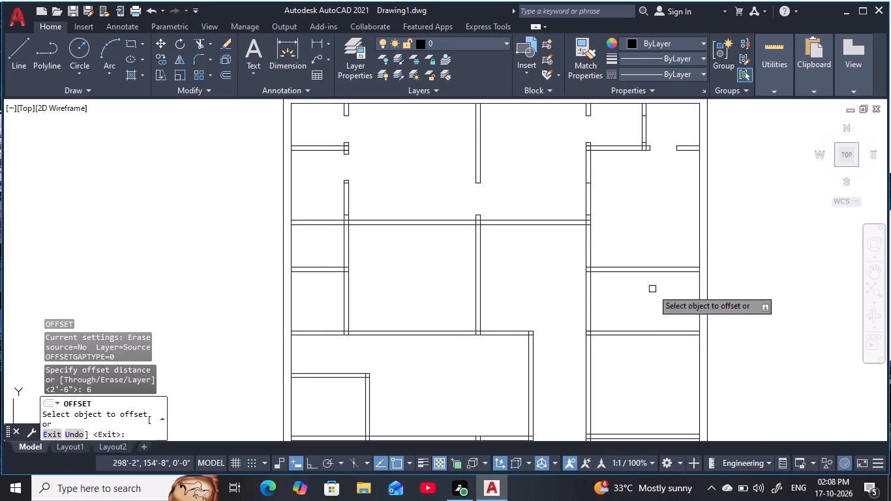
left_click(622, 265)
left_click(619, 249)
key("Escape")
key("Escape")
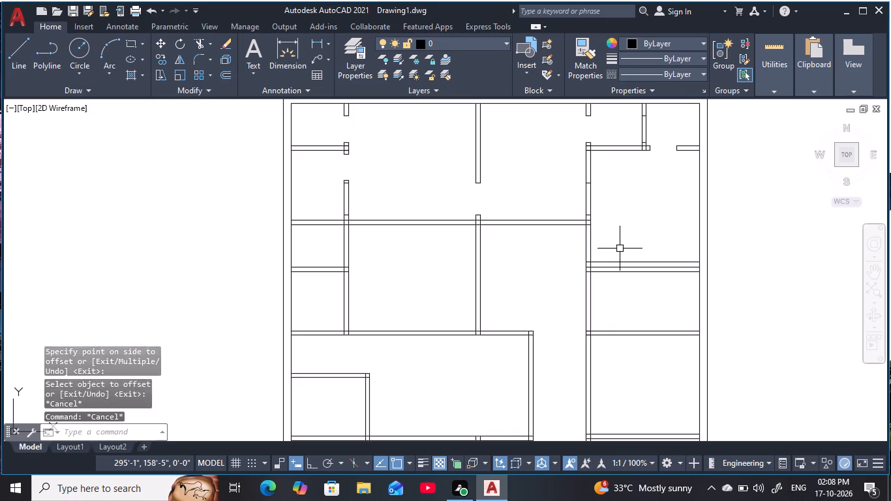
Offset the new 6" guide line in the large upper-right room 3' upward.
key("Escape")
key("Escape")
key("Escape")
key("Escape")
type("o 3'")
key("space")
left_click(626, 264)
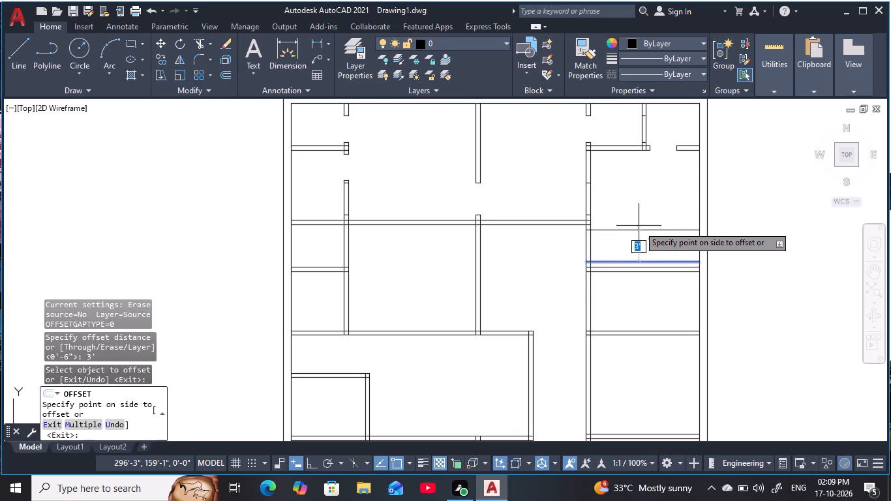
left_click(642, 207)
key("Escape")
key("Escape")
key("Escape")
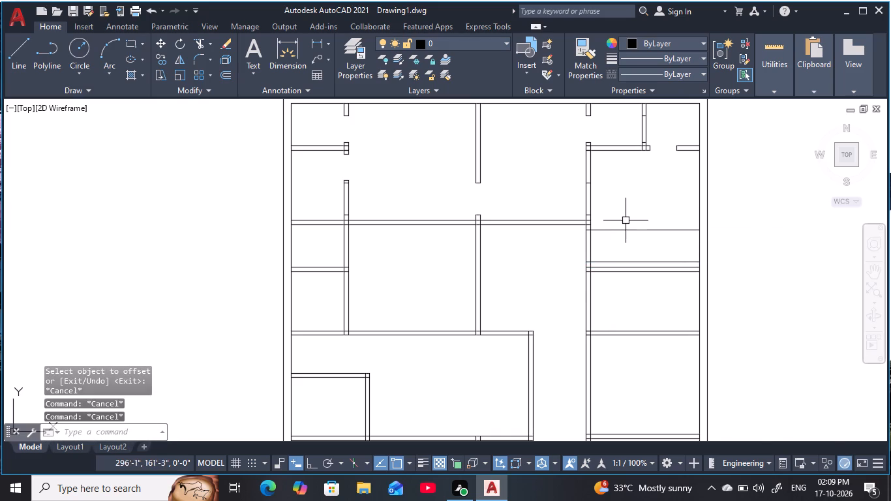
Trim a 3' door opening in the vertical partition left of the large upper-right room and remove the guide lines across the room.
scroll(617, 224, "up", 2)
middle_click(618, 225)
key("Escape")
key("Escape")
type("tr")
key("space")
left_click(619, 226)
left_click(610, 326)
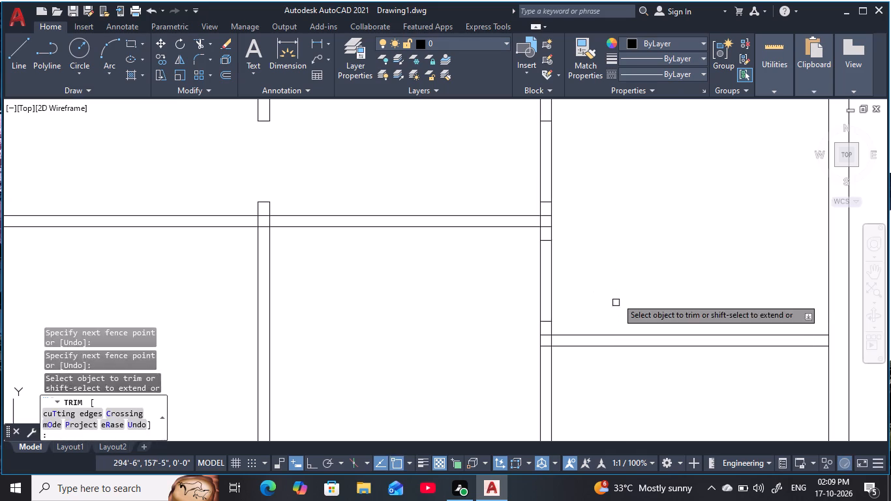
left_click(618, 294)
left_click(498, 282)
scroll(475, 295, "down", 2)
middle_click_drag(474, 299, 588, 266)
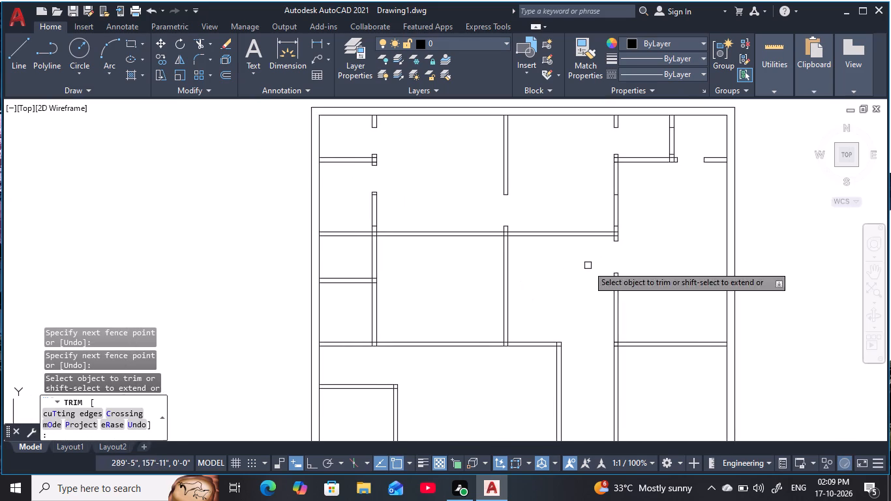
key("Escape")
key("Escape")
key("Escape")
key("Escape")
key("Escape")
key("Escape")
key("Escape")
key("Escape")
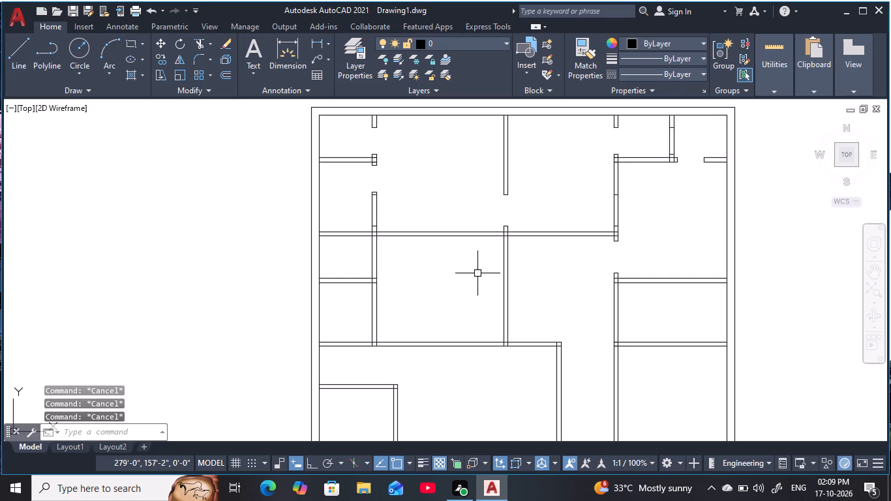
key("Escape")
Offset the upper-middle room's right partition 1'6" inward, and the right line of the central vertical partition below it 1'6" to the right.
key("Escape")
key("Escape")
key("Escape")
key("Escape")
key("Escape")
key("Escape")
key("Escape")
key("Escape")
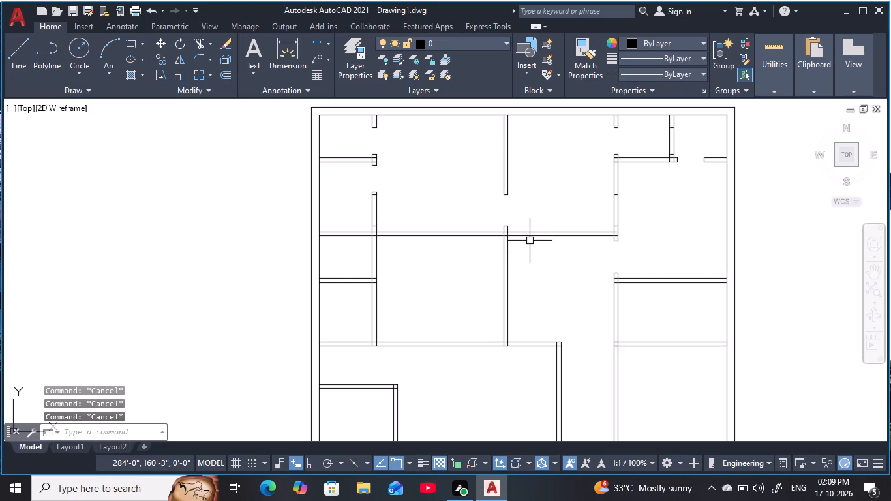
key("o")
key("space")
key("1")
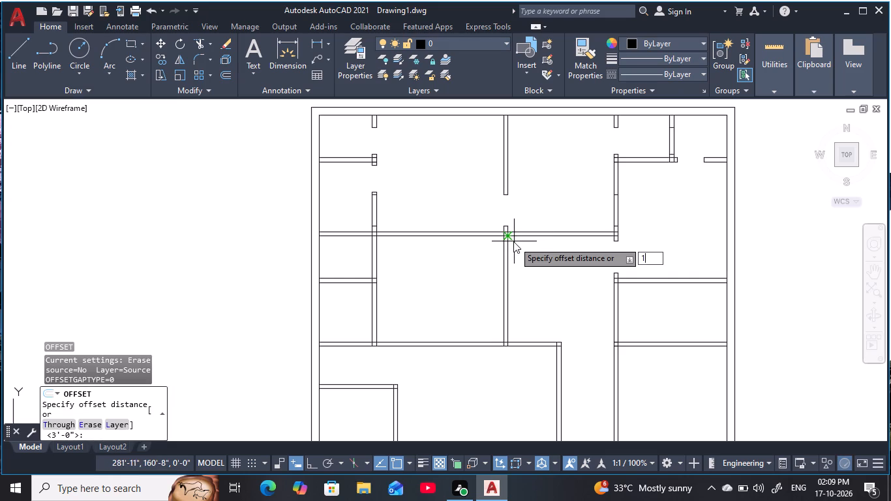
key("apostrophe")
type("6")
key("space")
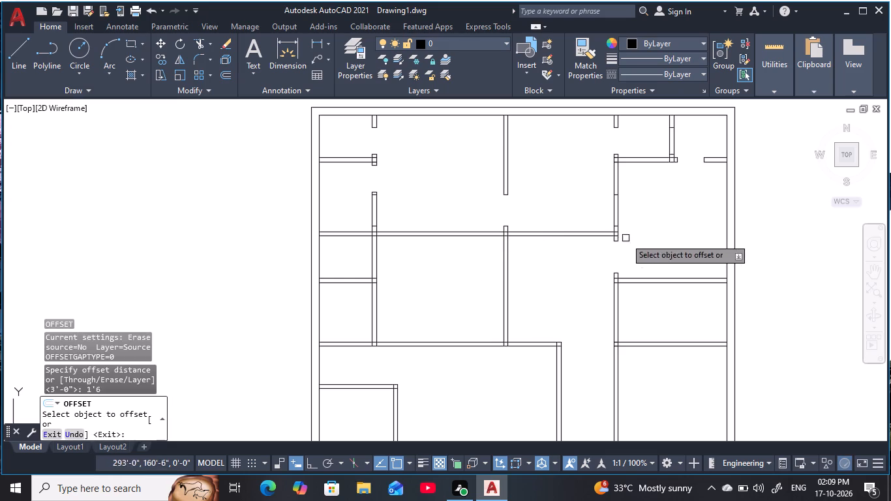
left_click(613, 211)
left_click(524, 219)
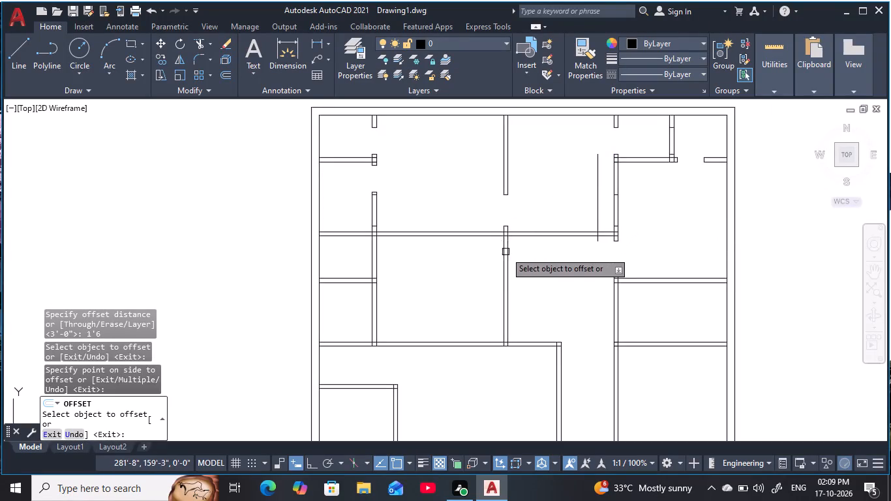
left_click(507, 254)
left_click(577, 258)
key("Escape")
key("Escape")
key("Escape")
key("Escape")
key("Escape")
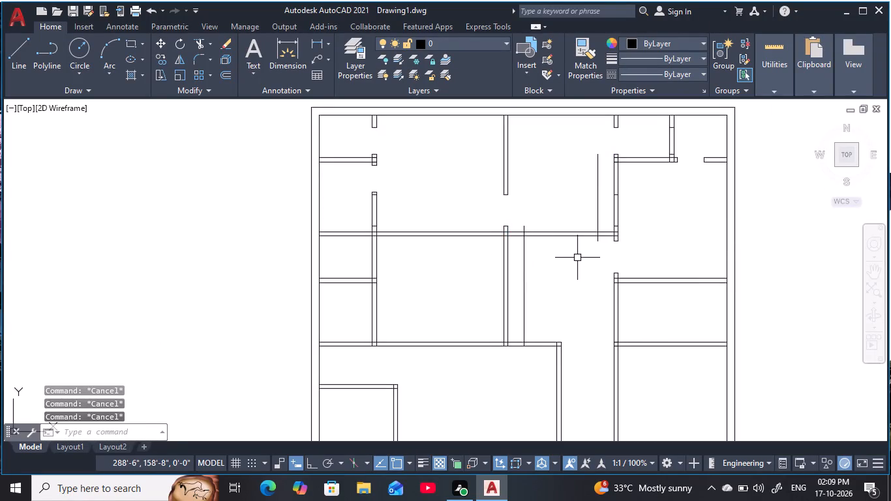
Trim the opening between the two 1'6" guides in the upper-middle room's lower horizontal partition and remove the guides above and below it.
key("Escape")
key("Escape")
type("tr")
key("space")
left_click(575, 257)
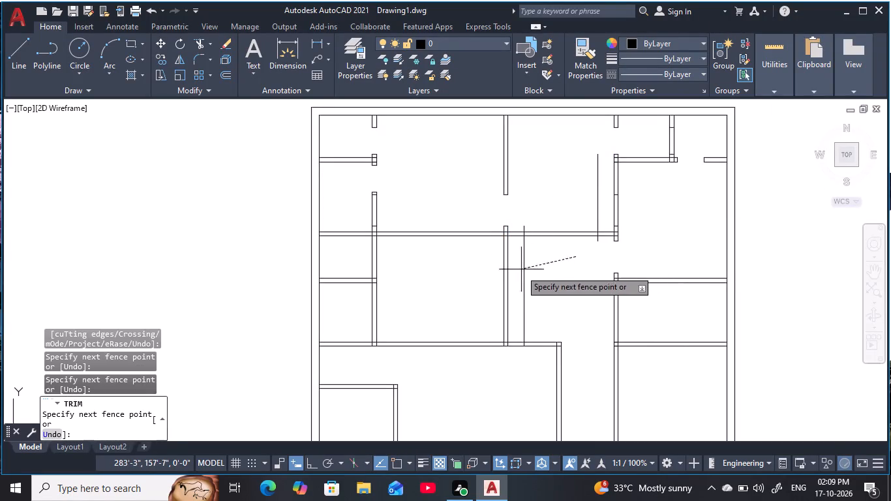
left_click(515, 274)
left_click(523, 228)
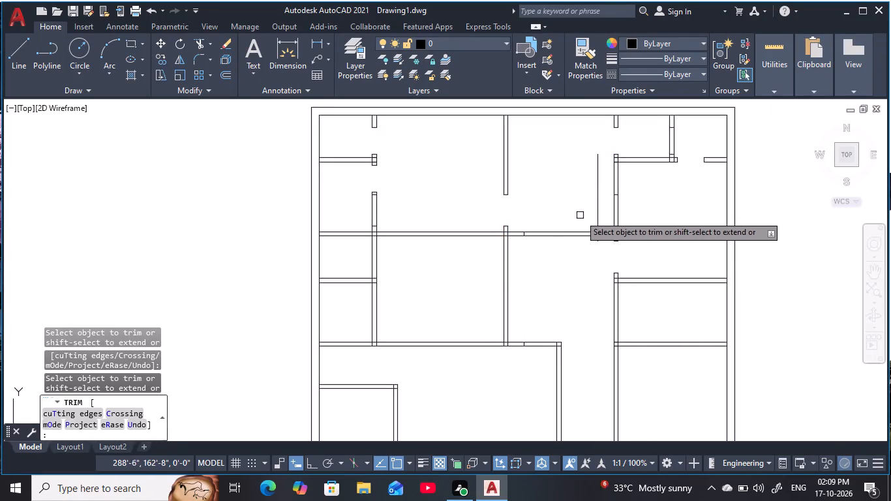
left_click(598, 217)
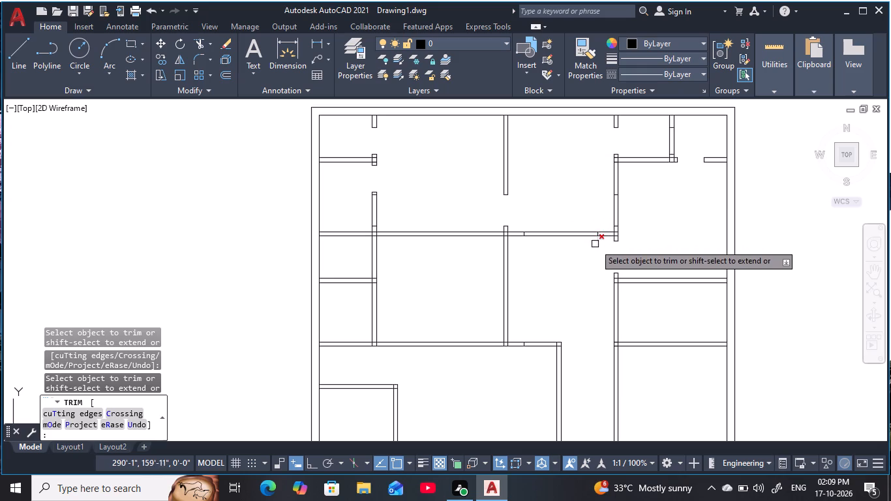
left_click(596, 243)
left_click(575, 218)
left_click(566, 247)
scroll(563, 269, "down", 1)
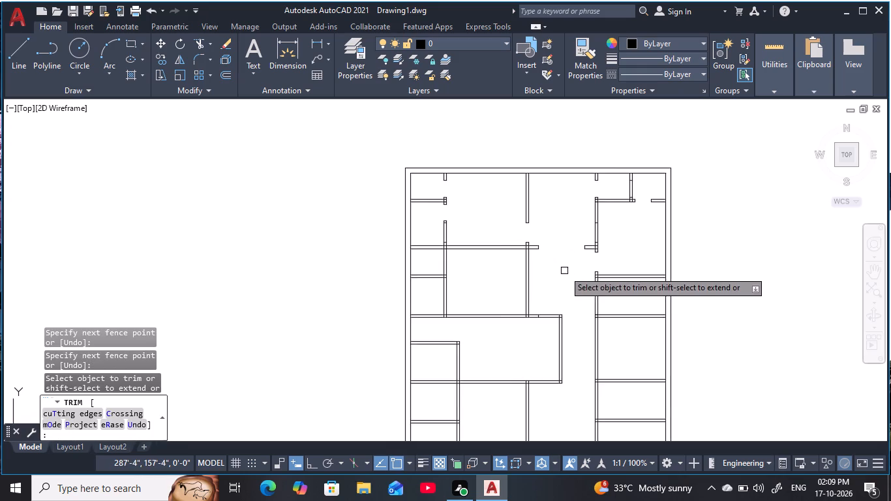
middle_click_drag(566, 268, 556, 241)
key("Escape")
key("Escape")
key("Escape")
key("Escape")
key("Escape")
key("Escape")
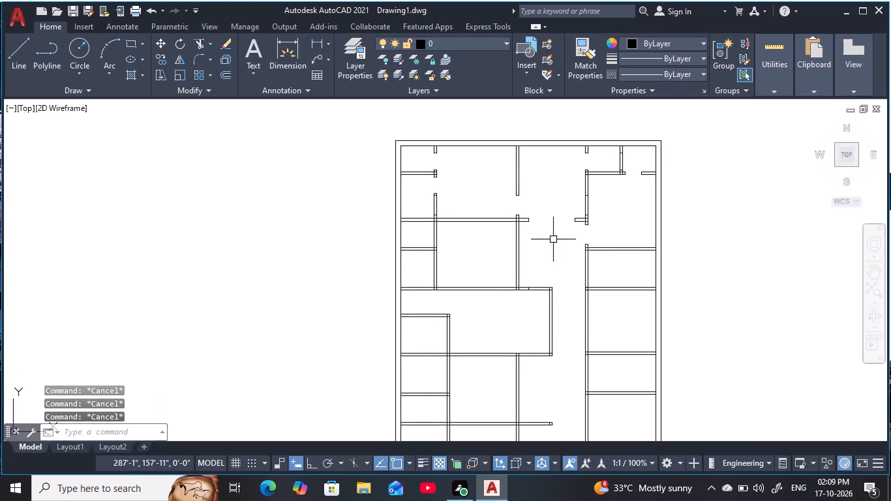
key("Escape")
Offset the lower line of the horizontal partition below the large upper-right room 4" downward.
middle_click_drag(553, 239, 549, 225)
scroll(562, 246, "up", 1)
middle_click_drag(556, 249, 545, 253)
scroll(552, 250, "up", 1)
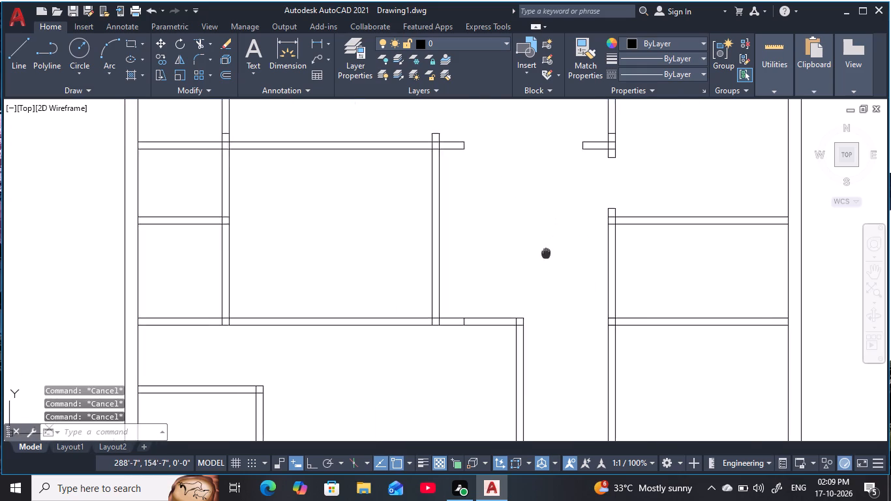
middle_click_drag(545, 253, 532, 256)
key("Escape")
key("Escape")
key("Escape")
key("Escape")
type("o 4")
key("space")
left_click(657, 230)
left_click(654, 274)
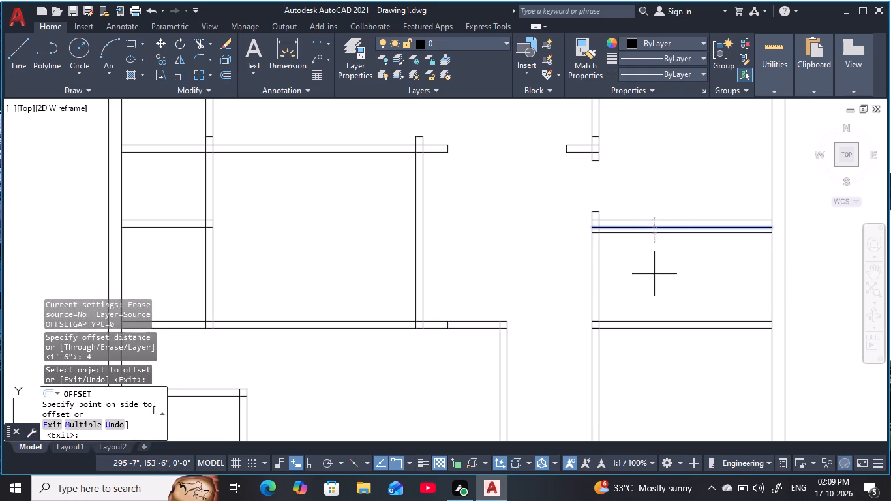
key("Escape")
key("Escape")
key("Escape")
key("Escape")
key("Escape")
key("Escape")
Offset the new 4" guide line in the room below the large upper-right room 2'6" downward.
key("o")
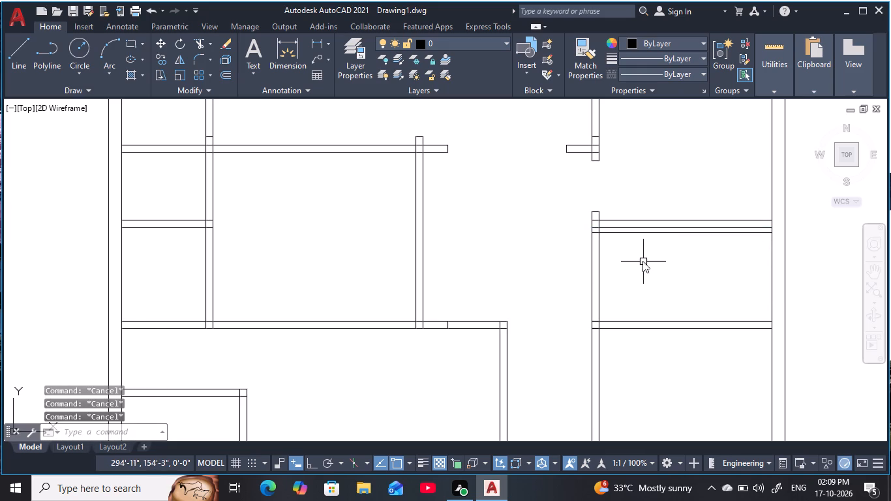
key("space")
key("2")
key("apostrophe")
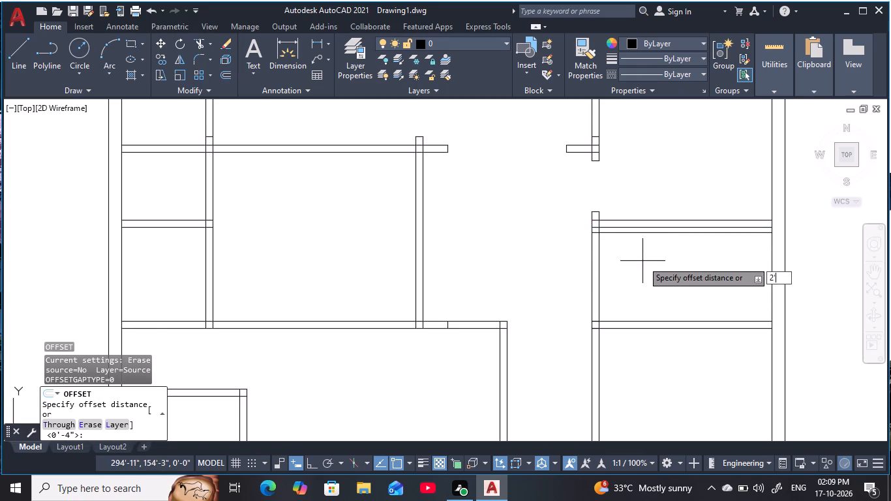
type("6")
key("space")
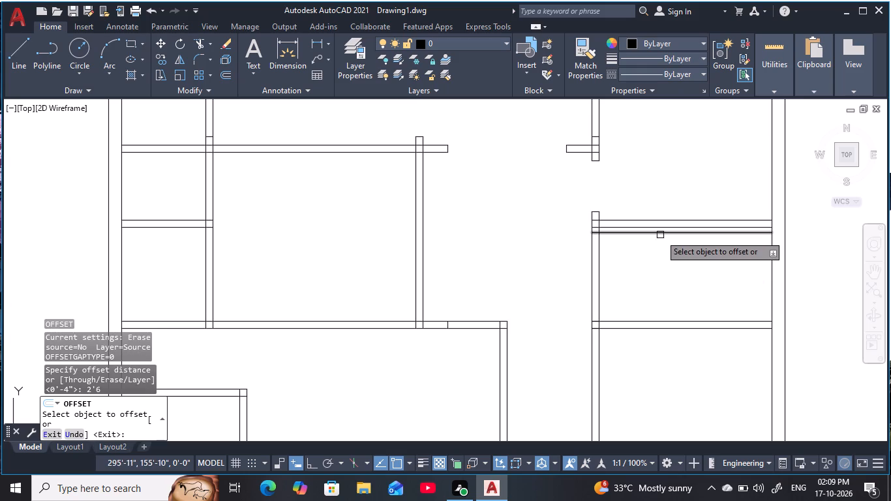
left_click(660, 235)
left_click(669, 288)
key("Escape")
key("Escape")
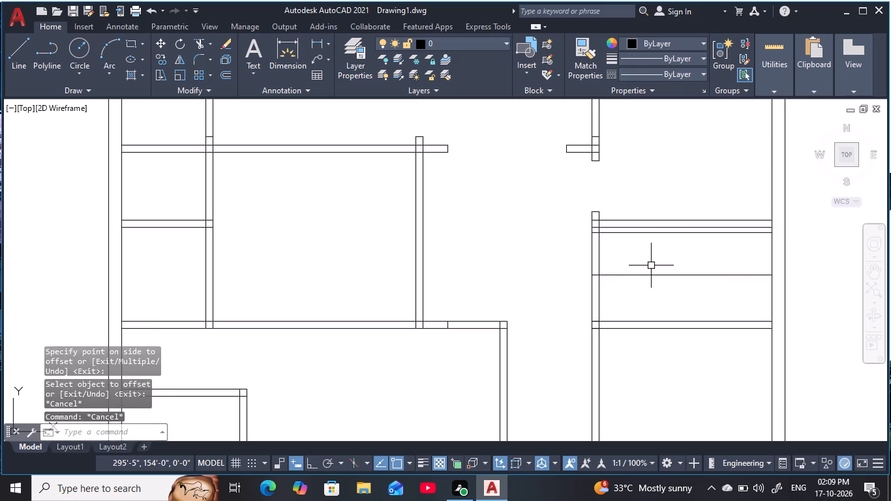
key("Escape")
key("Escape")
key("Escape")
key("Escape")
Trim a 2'6" door opening in the vertical partition left of the room below the large upper-right room and remove its guide lines.
type("tr")
key("space")
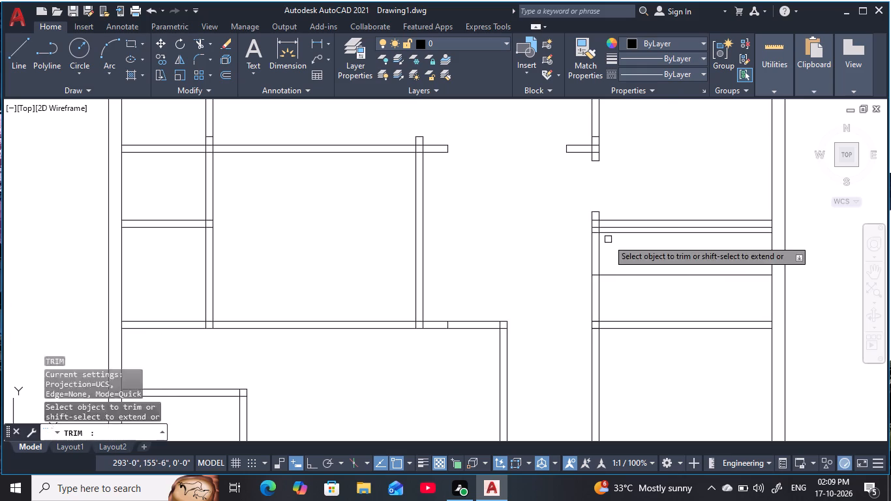
left_click(620, 261)
left_click(627, 301)
left_click(614, 232)
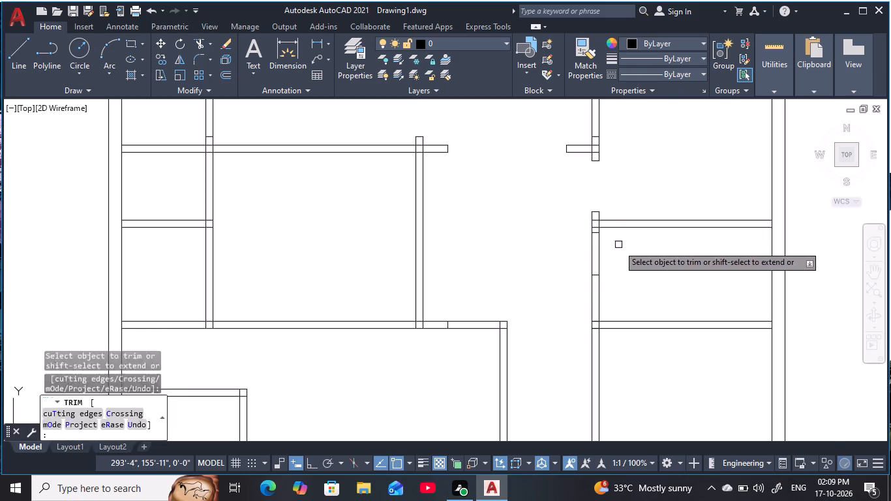
left_click(620, 252)
left_click(553, 260)
scroll(545, 258, "down", 2)
middle_click(545, 258)
key("Escape")
key("Escape")
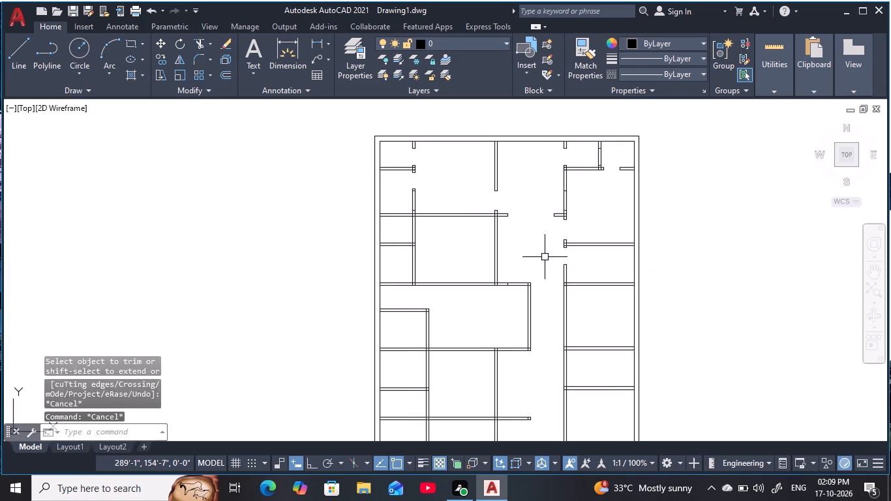
key("Escape")
key("Escape")
key("Escape")
key("Escape")
key("Escape")
key("Escape")
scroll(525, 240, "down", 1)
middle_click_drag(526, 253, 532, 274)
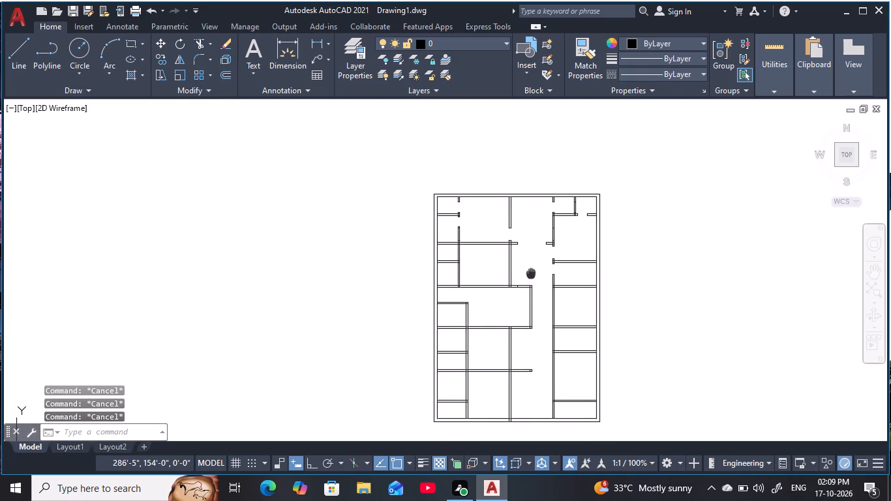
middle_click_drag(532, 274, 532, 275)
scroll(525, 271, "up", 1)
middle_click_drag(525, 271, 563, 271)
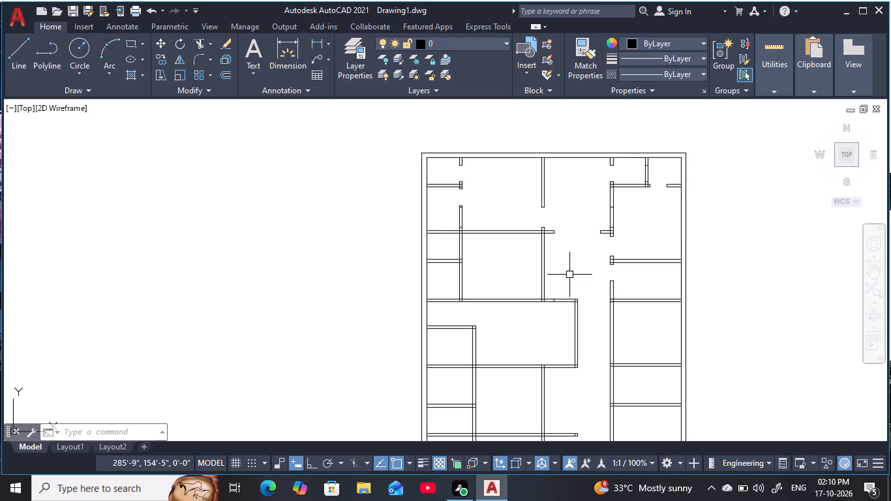
Extend both lines of the horizontal partition below the right-side room leftward across the passage to the opposite vertical partition.
key("Escape")
key("Escape")
key("Escape")
key("Escape")
key("Escape")
key("Escape")
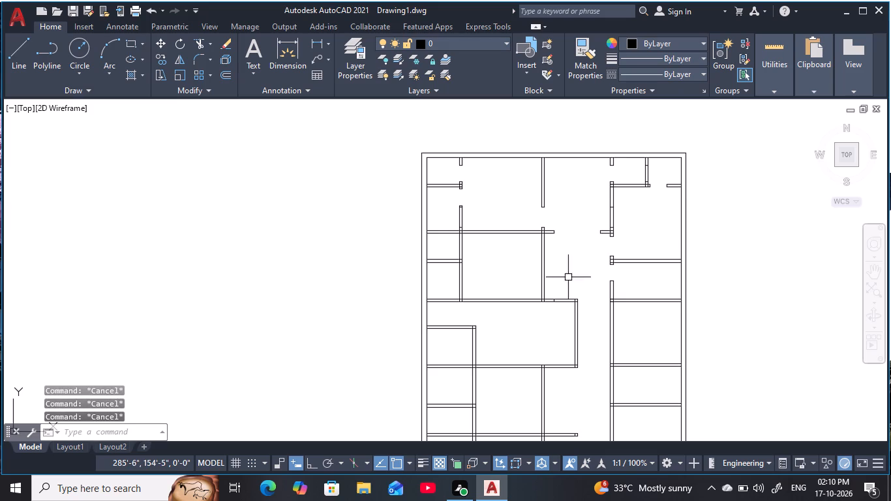
key("Escape")
key("Escape")
key("Escape")
key("Escape")
key("e")
type("x")
key("space")
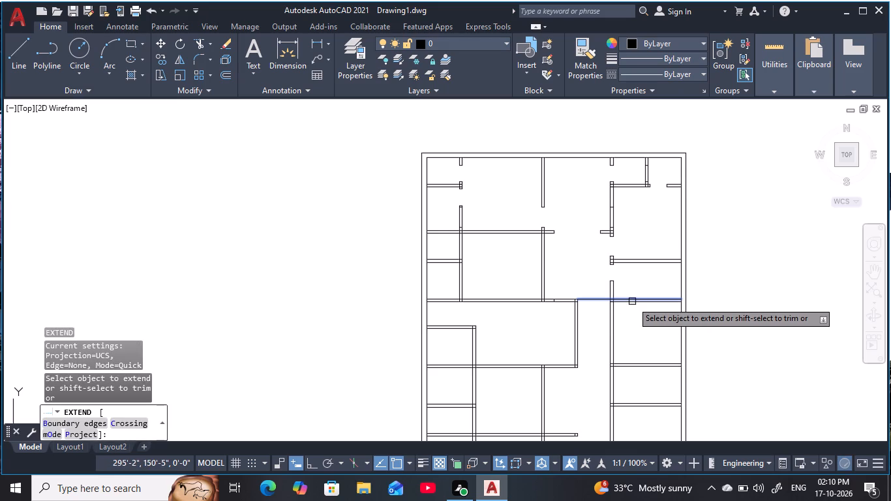
left_click(632, 301)
left_click(631, 304)
key("Escape")
key("Escape")
key("Escape")
Offset the passage-side line of the vertical partition along the right-hand rooms 6" to the left, into the passage.
scroll(598, 299, "up", 2)
key("Escape")
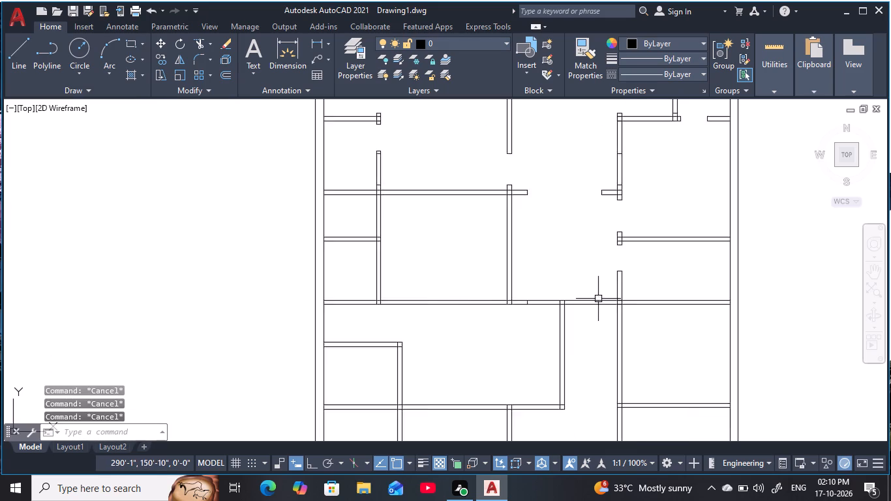
key("Escape")
middle_click_drag(598, 299, 579, 290)
key("Escape")
key("Escape")
key("Escape")
type("o")
key("space")
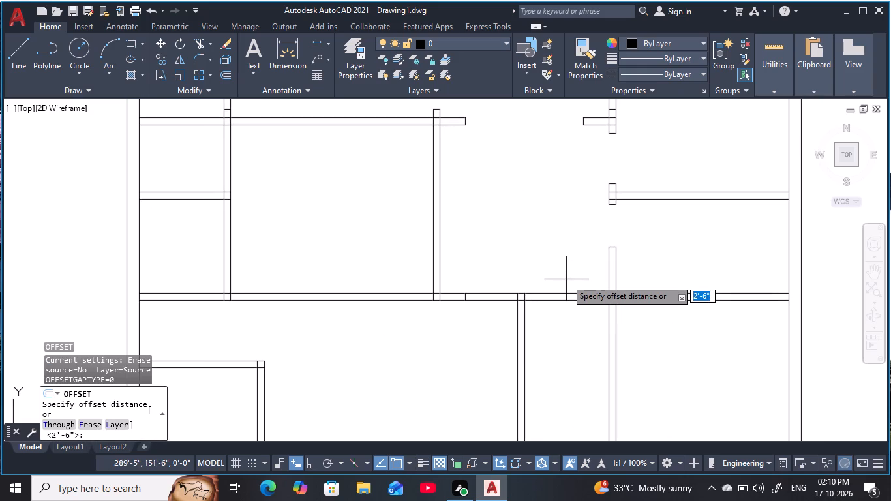
key("6")
key("space")
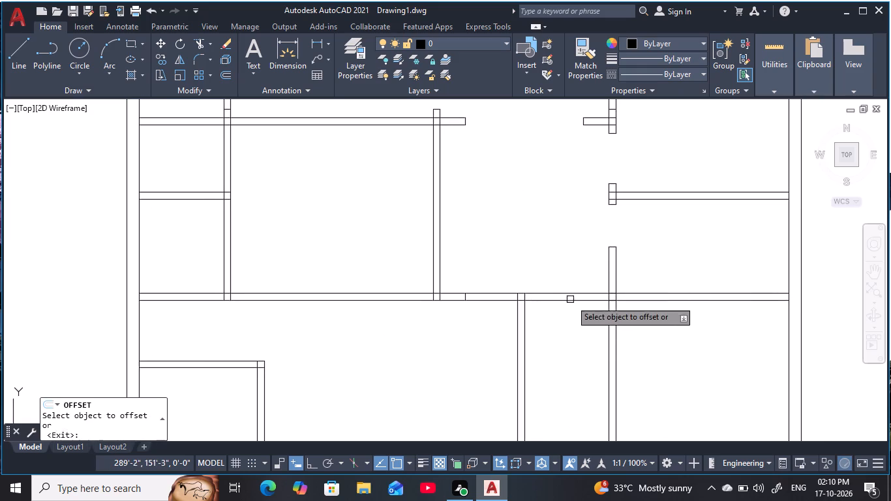
left_click(608, 325)
left_click(568, 335)
key("Escape")
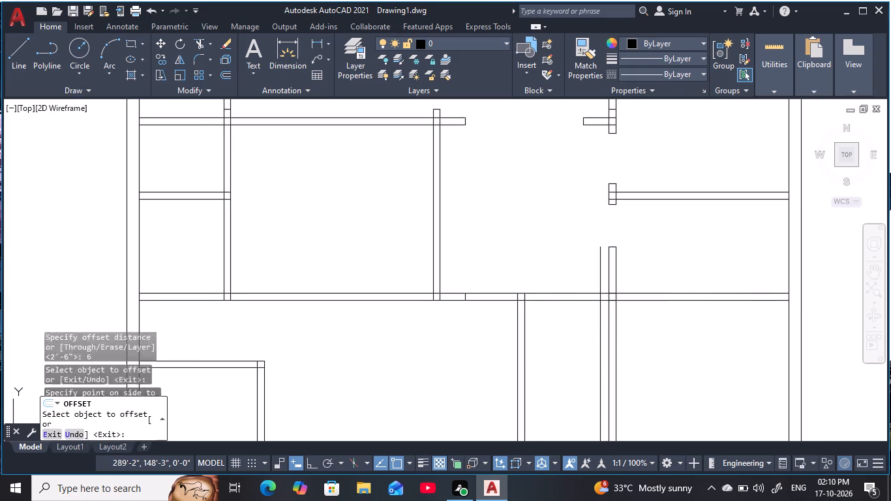
key("Escape")
key("Escape")
key("Escape")
key("Escape")
Offset the new 6" guide line in the passage 3' to the left.
type("o")
key("space")
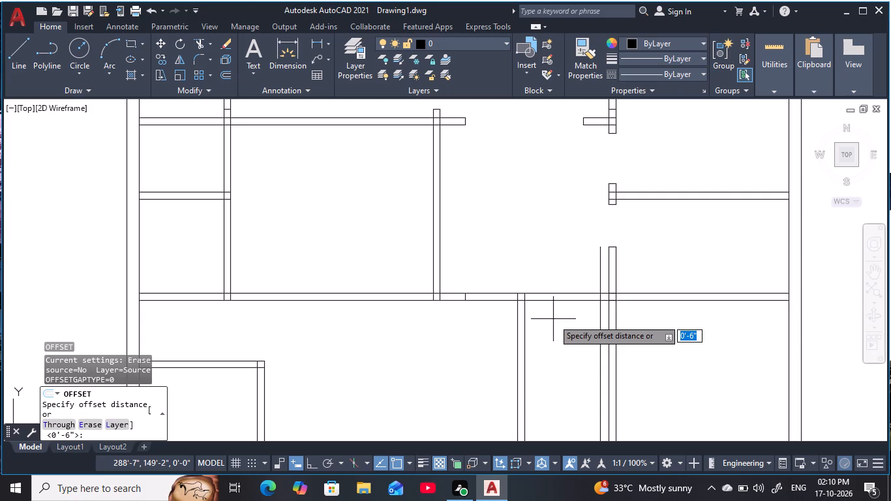
key("3")
key("apostrophe")
key("space")
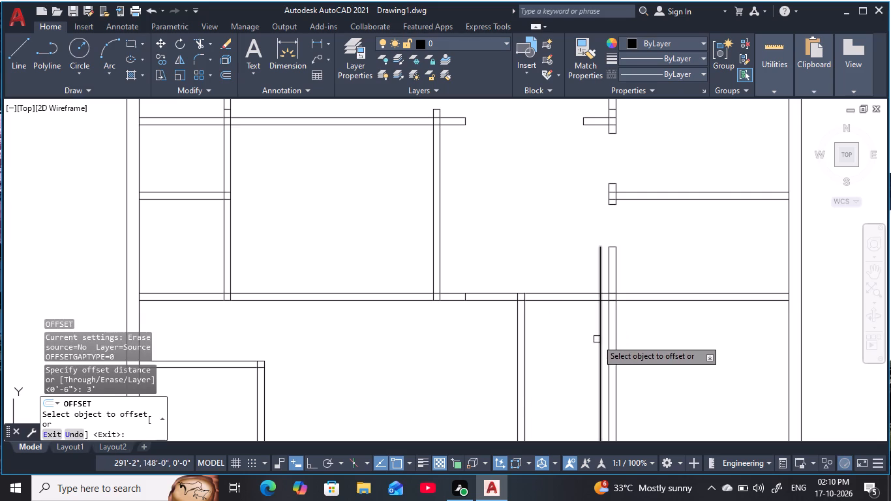
left_click(597, 339)
left_click(601, 345)
left_click(526, 351)
key("Escape")
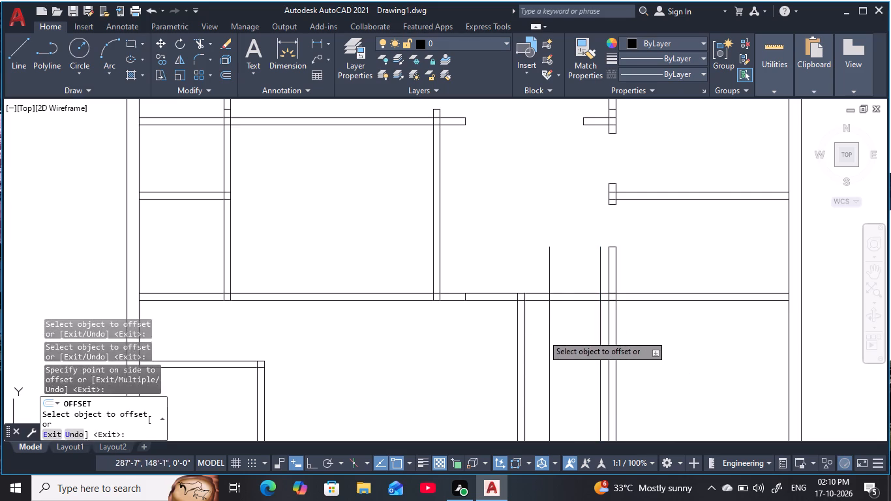
key("Escape")
key("Escape")
key("Escape")
key("Escape")
key("Escape")
key("Escape")
key("Escape")
key("Escape")
key("Escape")
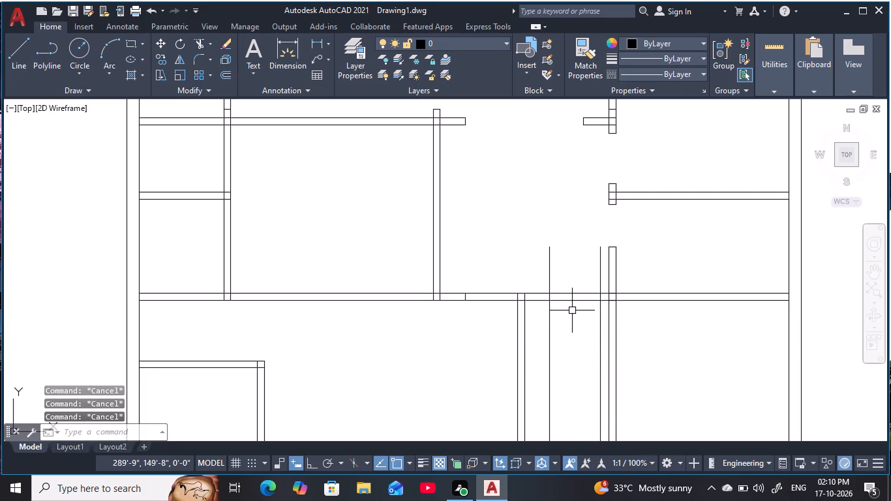
Trim the 3' opening between the two guides in the horizontal partition across the passage and remove the guides above and below it.
type("tr")
key("space")
left_click(571, 311)
double_click(571, 284)
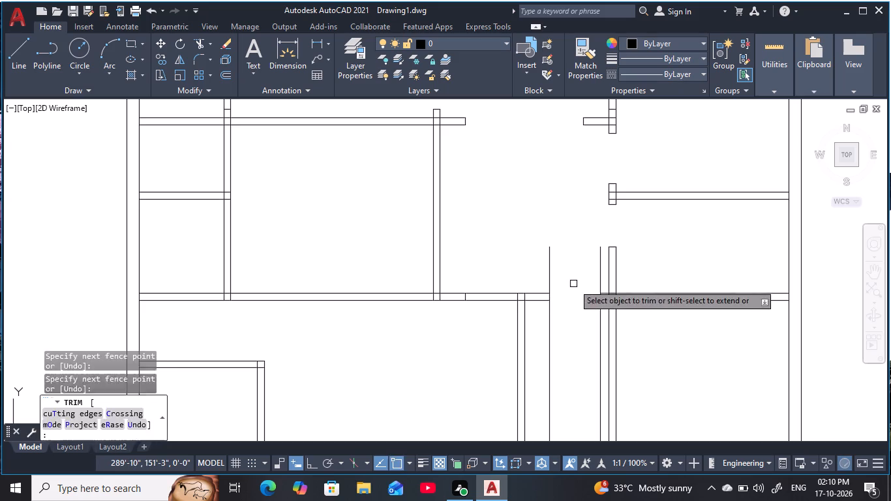
left_click(537, 282)
left_click(597, 288)
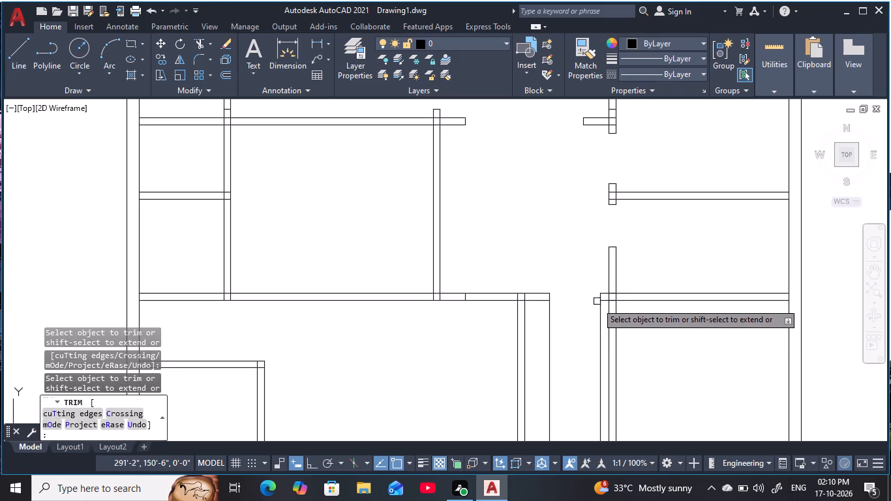
left_click(599, 322)
left_click(542, 331)
left_click(560, 334)
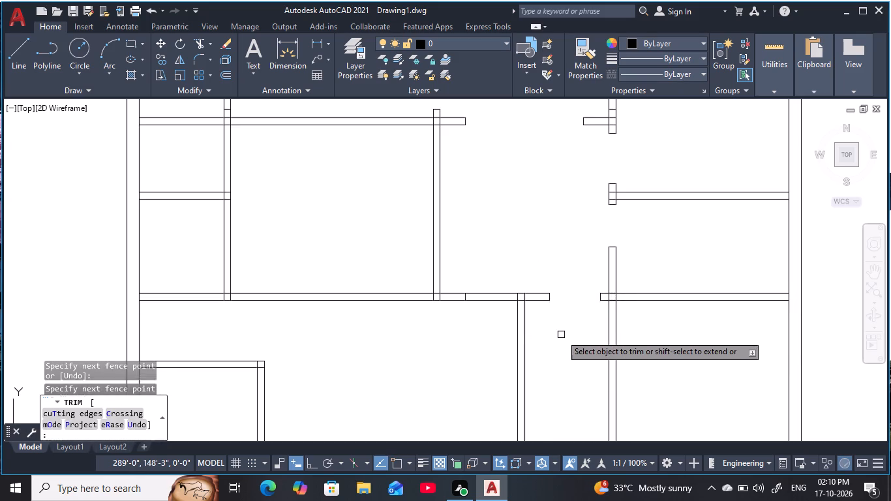
scroll(562, 332, "down", 1)
scroll(562, 332, "up", 1)
scroll(562, 332, "down", 1)
middle_click_drag(564, 332, 570, 316)
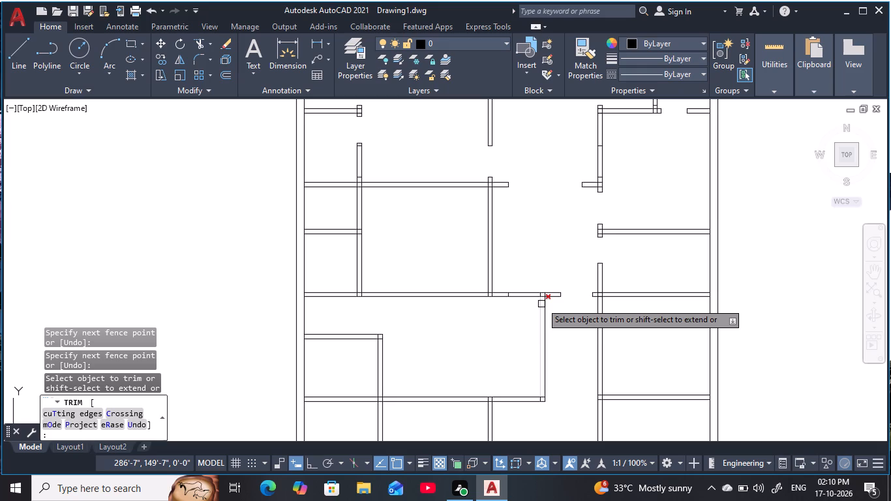
key("Escape")
key("Escape")
key("Escape")
key("Escape")
Offset the right line of the vertical partition between the small left rooms and the middle room 6" to the right.
middle_click_drag(571, 326, 579, 296)
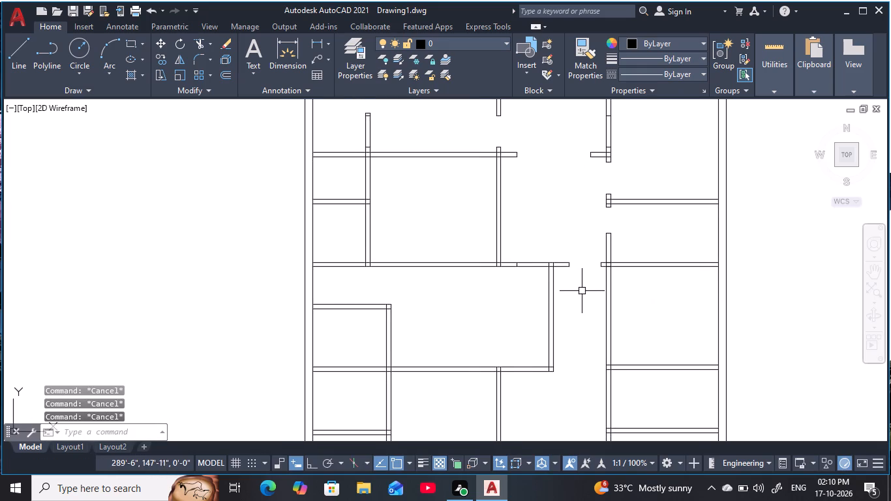
middle_click_drag(598, 309, 594, 266)
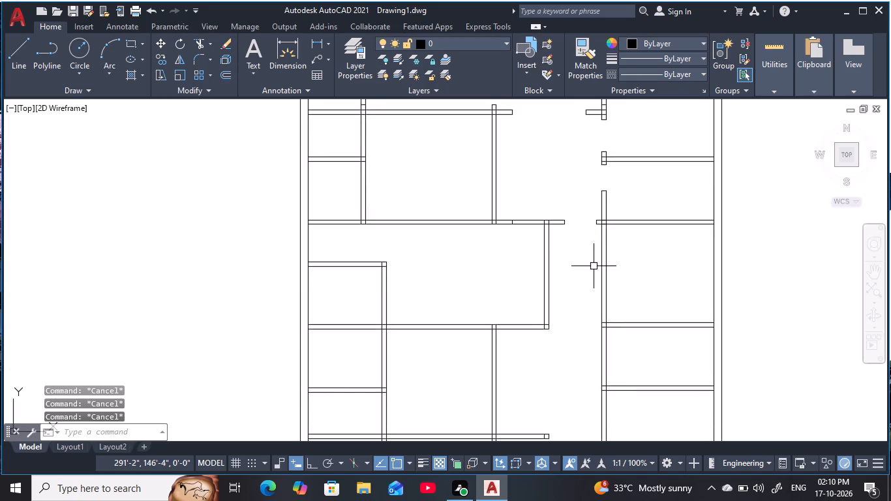
middle_click_drag(445, 264, 479, 324)
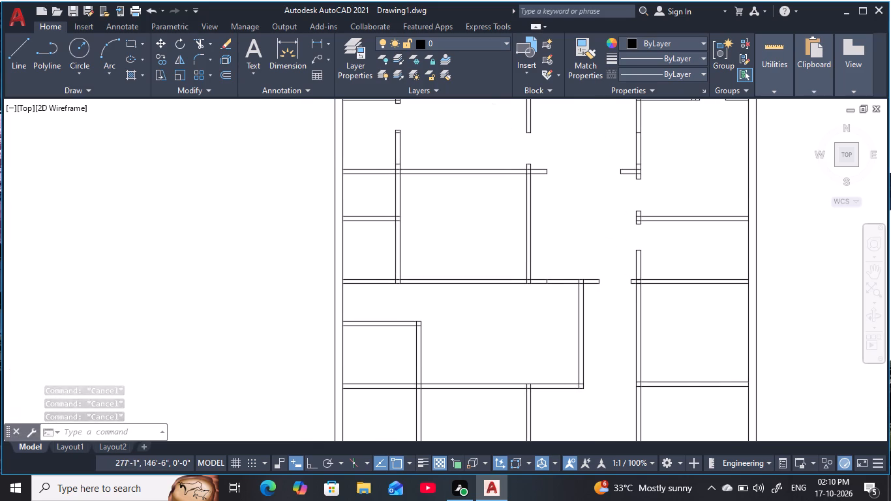
key("Escape")
key("Escape")
key("Escape")
key("Escape")
key("Escape")
key("Escape")
key("Escape")
type("o")
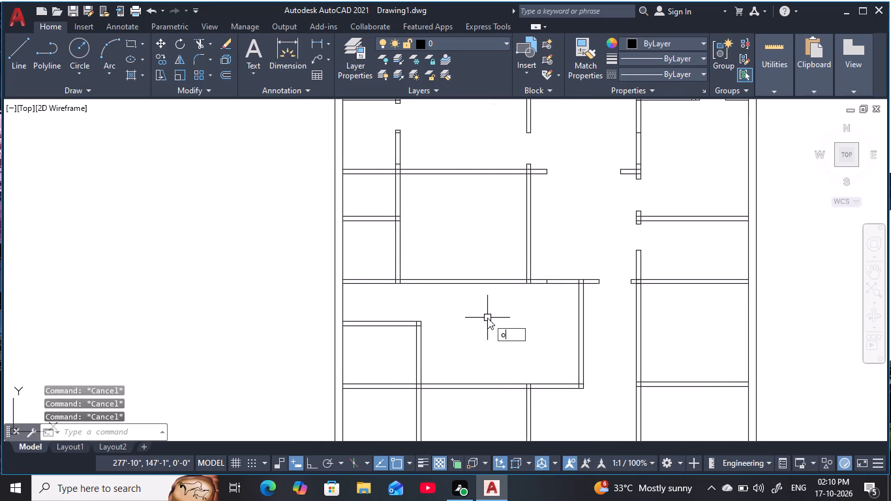
key("space")
type("6")
key("space")
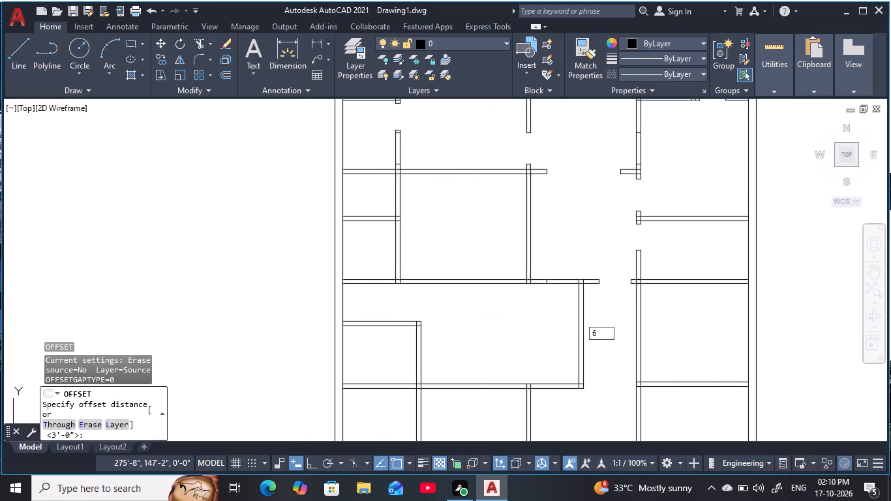
left_click(400, 262)
left_click(477, 265)
key("Escape")
key("Escape")
key("Escape")
key("Escape")
key("Escape")
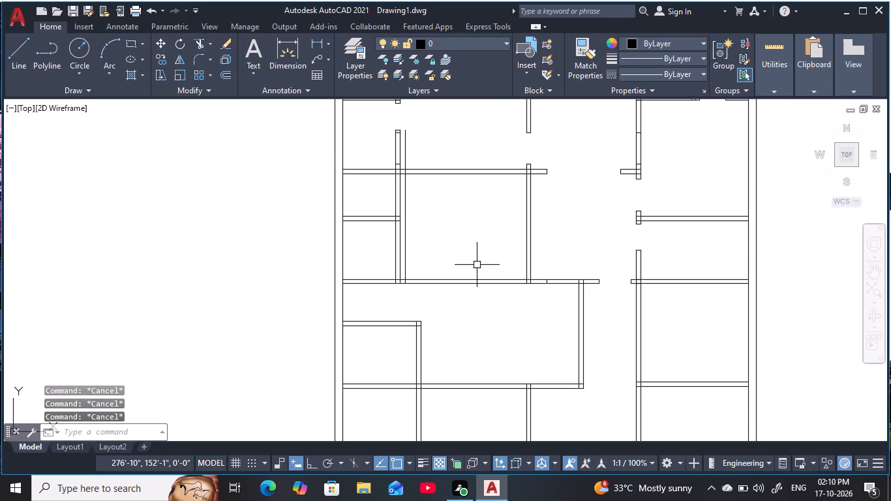
Offset the new 6" guide line in the middle room 3' to the right.
type("o")
key("space")
key("3")
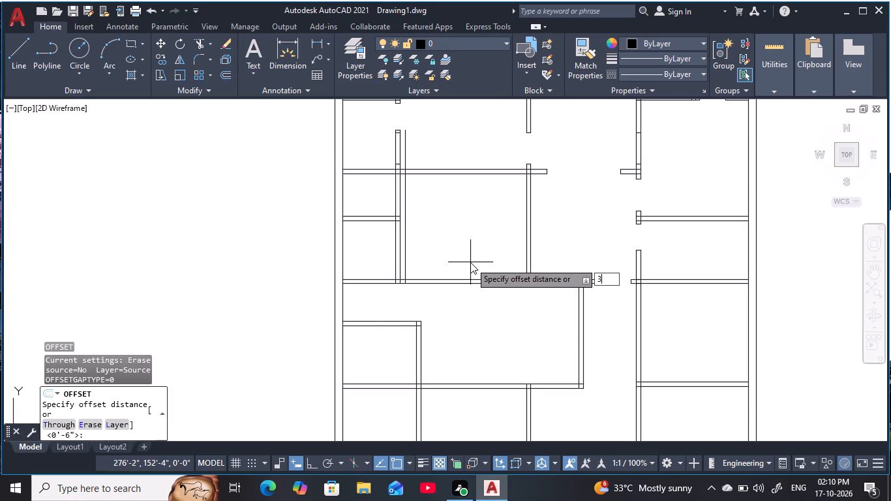
key("apostrophe")
key("space")
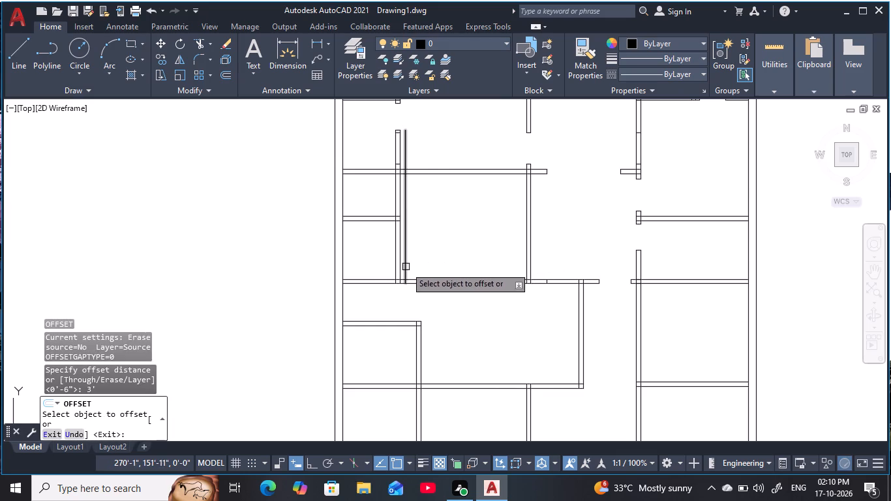
left_click(406, 267)
left_click(529, 268)
key("Escape")
key("Escape")
key("Escape")
key("Escape")
key("Escape")
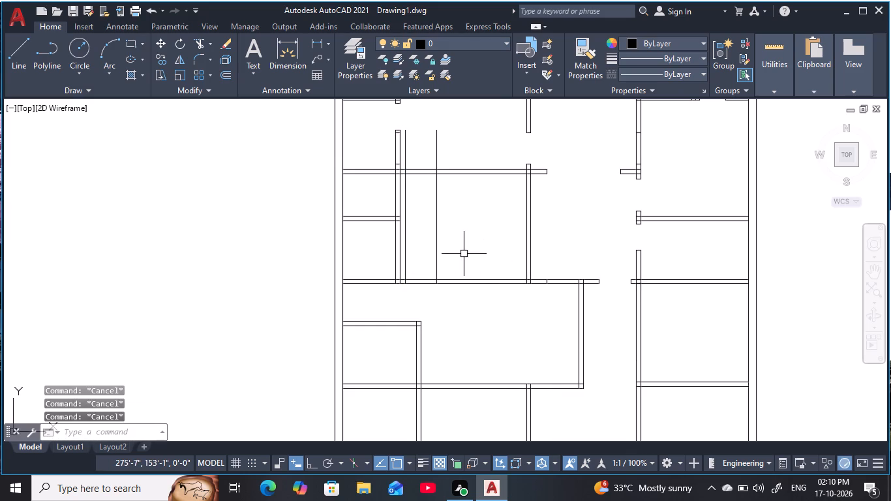
Remove the two guide lines in the middle room and trim the 3' opening in its lower horizontal partition.
type("tr")
key("space")
left_click(452, 254)
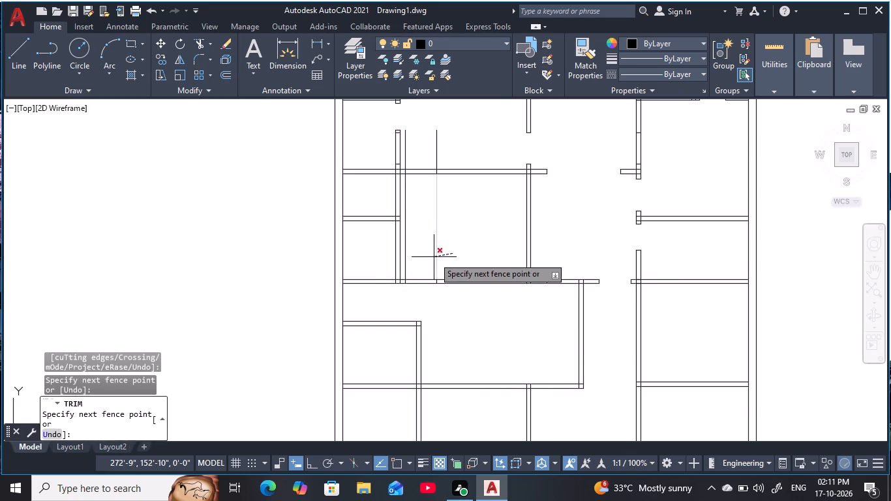
left_click(403, 249)
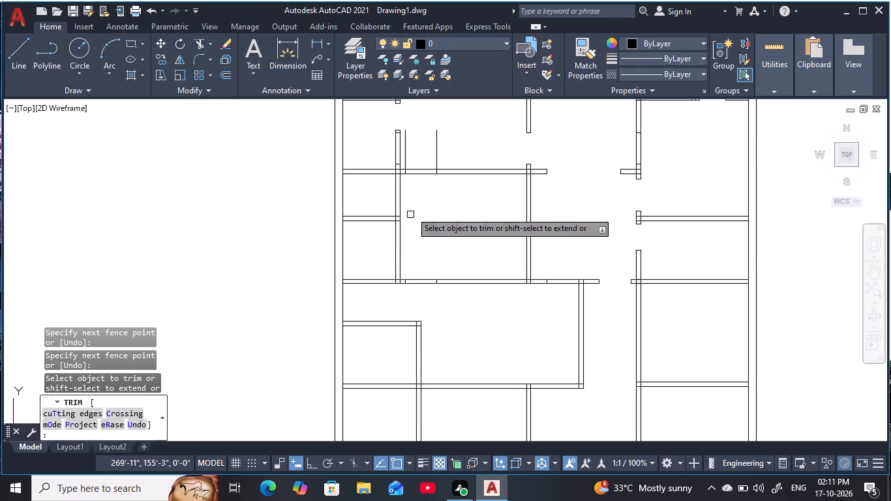
left_click(438, 152)
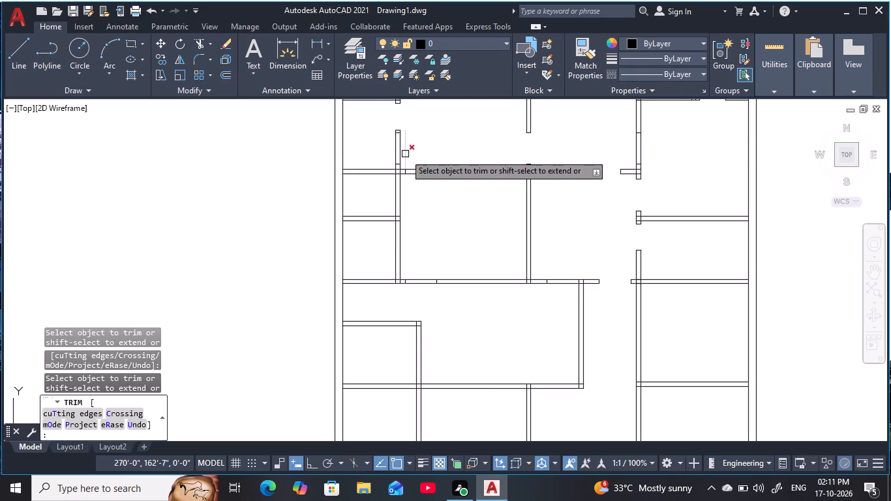
left_click(405, 154)
left_click(416, 271)
left_click_drag(420, 308, 410, 324)
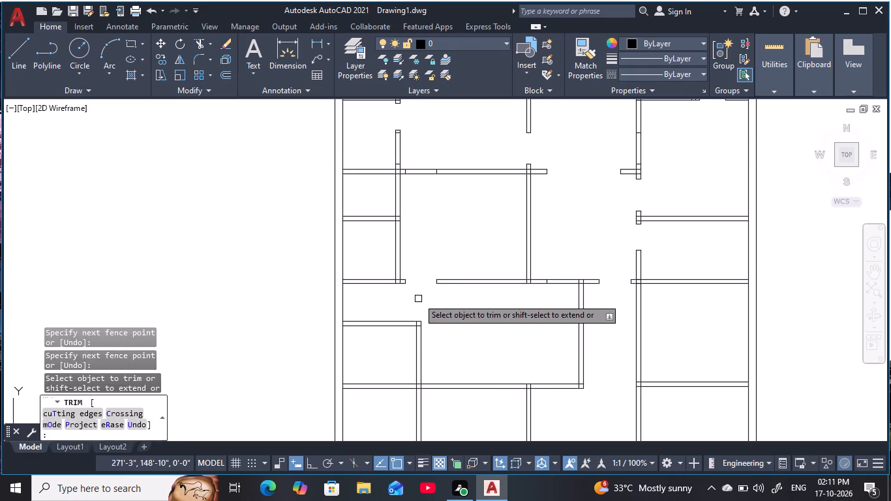
key("Escape")
key("Escape")
key("Escape")
key("Escape")
key("Escape")
key("Escape")
key("Escape")
key("Escape")
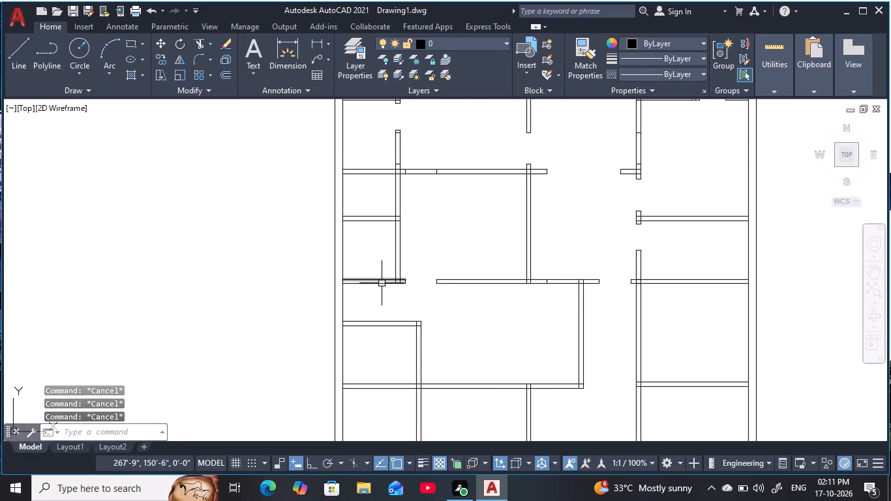
key("Escape")
key("Escape")
Offset the left line of the vertical partition beside the small left rooms 4" to the left.
type("o")
key("space")
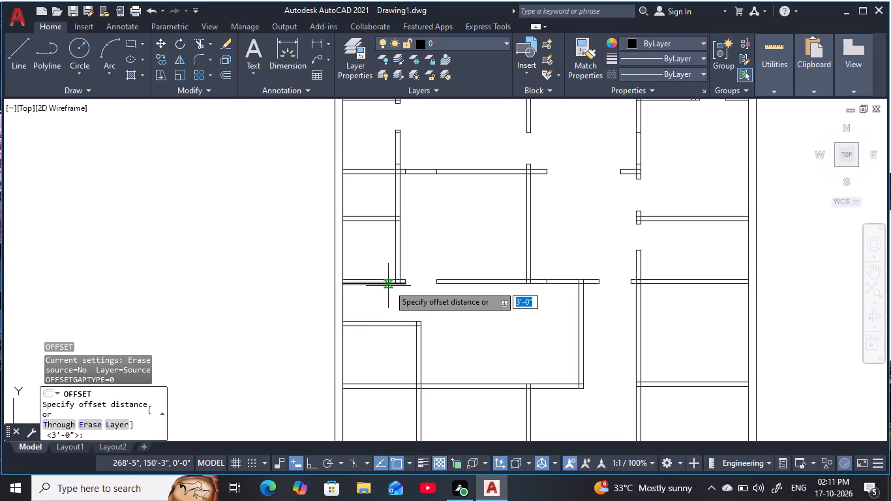
type("4")
key("space")
left_click(395, 269)
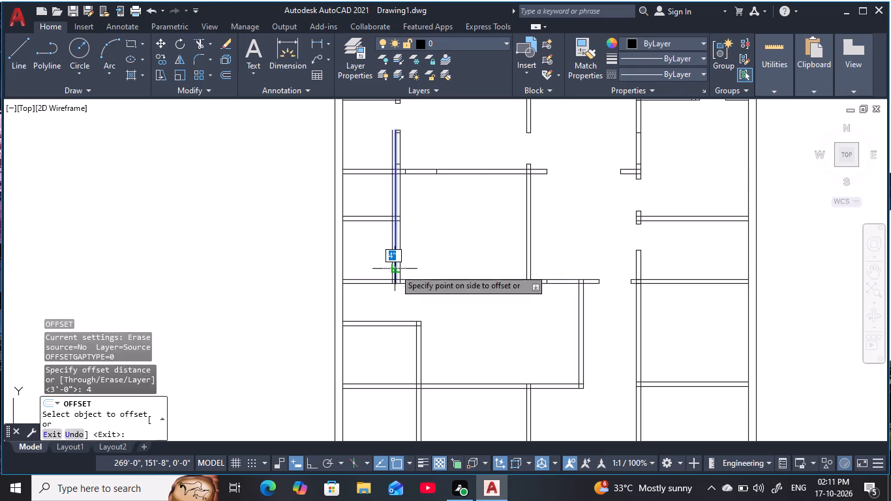
left_click(370, 263)
key("Escape")
key("Escape")
key("Escape")
key("Escape")
key("Escape")
key("Escape")
key("Escape")
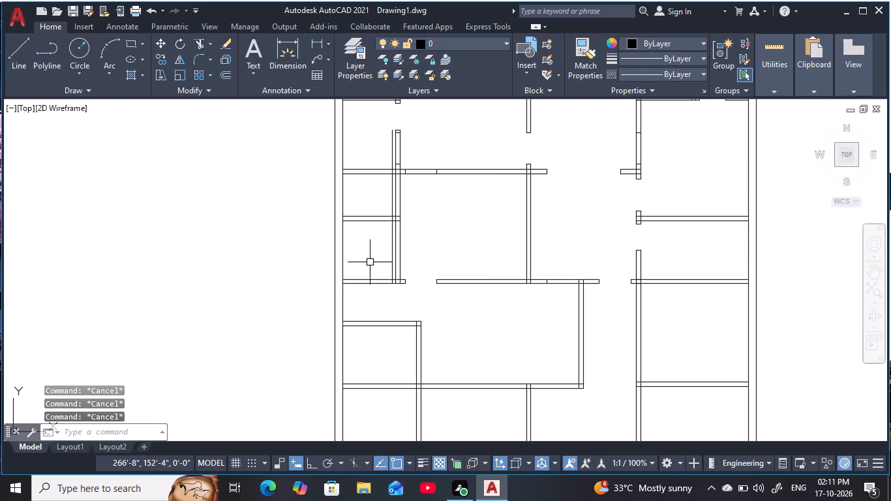
Offset the new 4" guide line in the small left room 2'6" to the left.
type("o 2")
type("'6")
key("space")
left_click(391, 271)
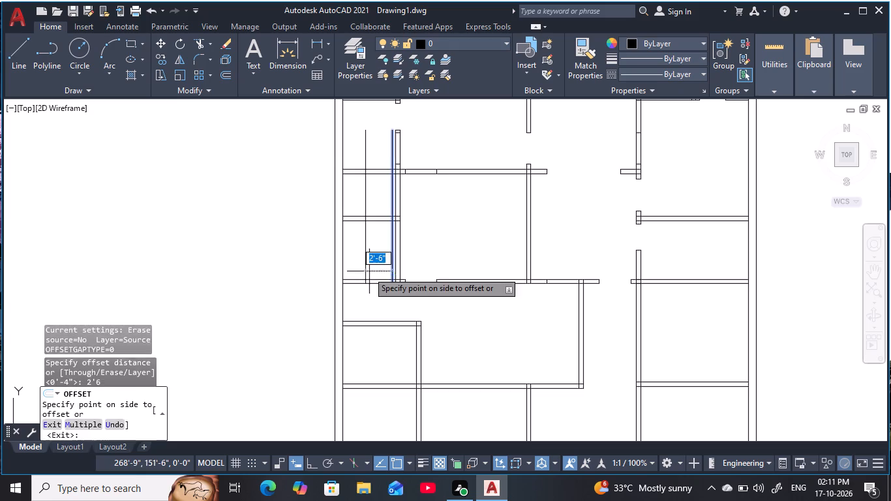
left_click(358, 269)
key("Escape")
key("Escape")
key("Escape")
key("Escape")
key("Escape")
Trim the 2'6" opening between the two guide lines in the lower horizontal partition of the lower small left room.
type("tr")
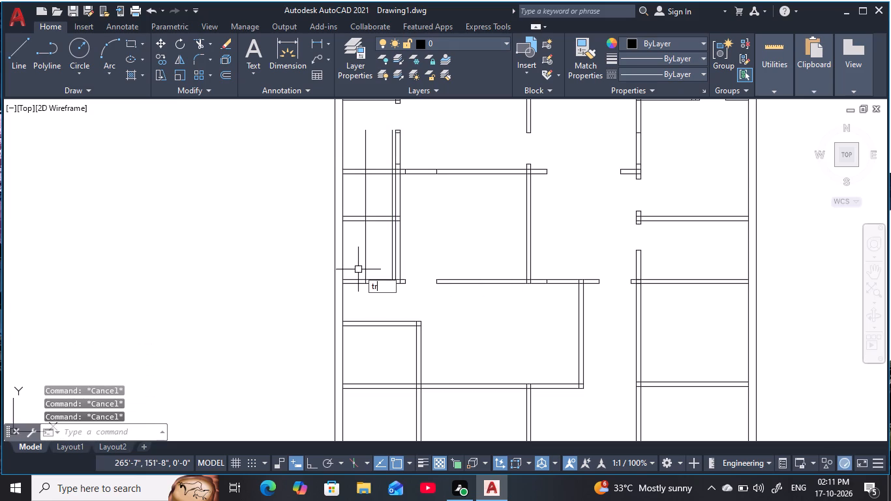
key("space")
left_click(385, 275)
left_click(379, 290)
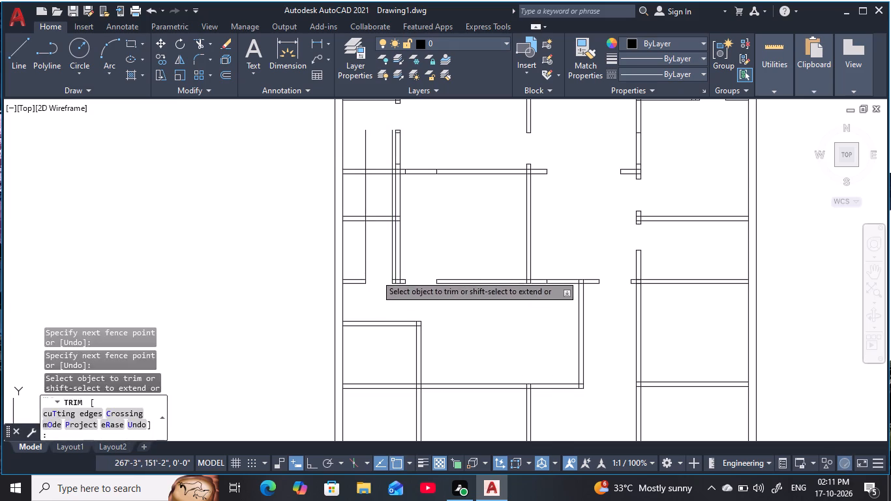
Remove the remaining segments of the two vertical guide lines running through the small left rooms.
left_click(376, 275)
left_click(364, 268)
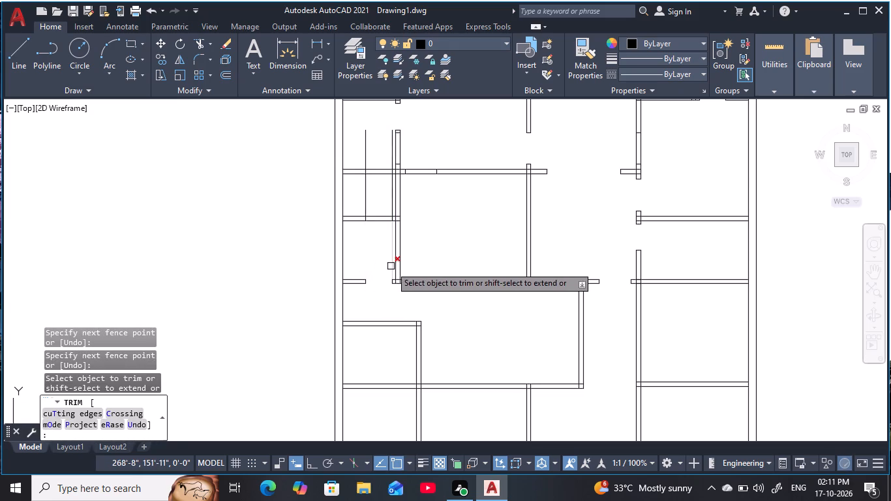
left_click(391, 266)
scroll(394, 206, "up", 2)
left_click(384, 199)
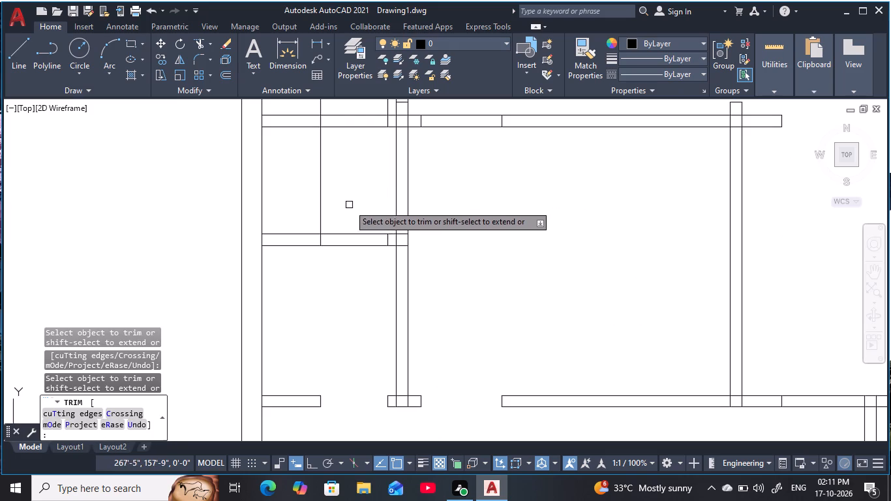
left_click(321, 209)
scroll(340, 196, "down", 4)
middle_click_drag(342, 196, 342, 233)
scroll(368, 192, "up", 2)
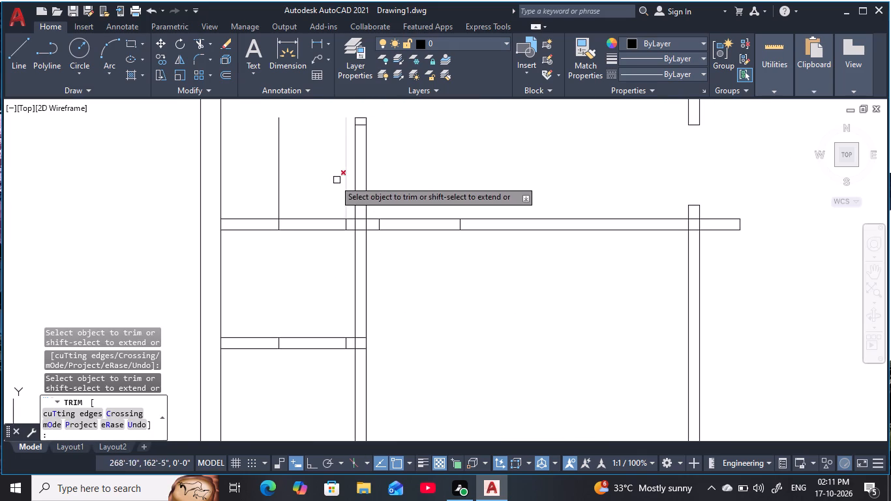
left_click(346, 187)
left_click(279, 192)
scroll(322, 192, "down", 2)
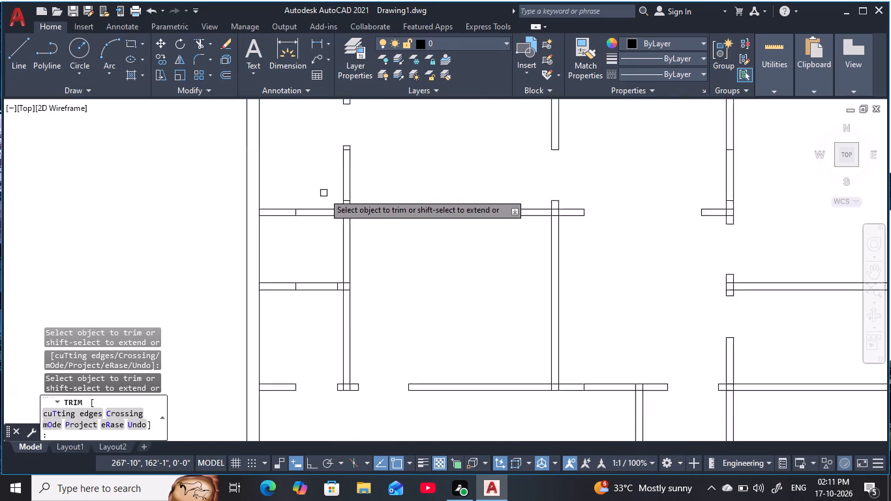
scroll(324, 194, "down", 1)
middle_click_drag(351, 245, 356, 201)
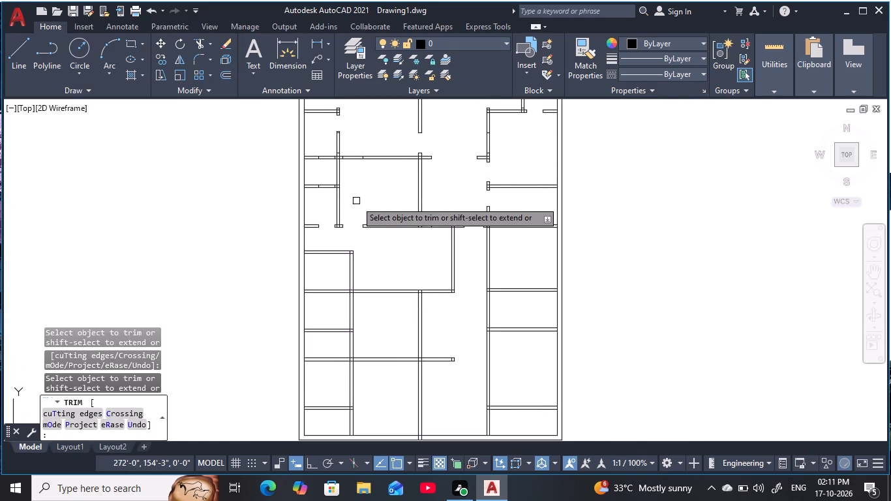
key("Escape")
key("Escape")
key("Escape")
key("Escape")
key("Escape")
key("Escape")
With Ortho on, draw a horizontal guide line from the midpoint of the central room's right vertical partition into the room.
middle_click_drag(358, 211, 376, 186)
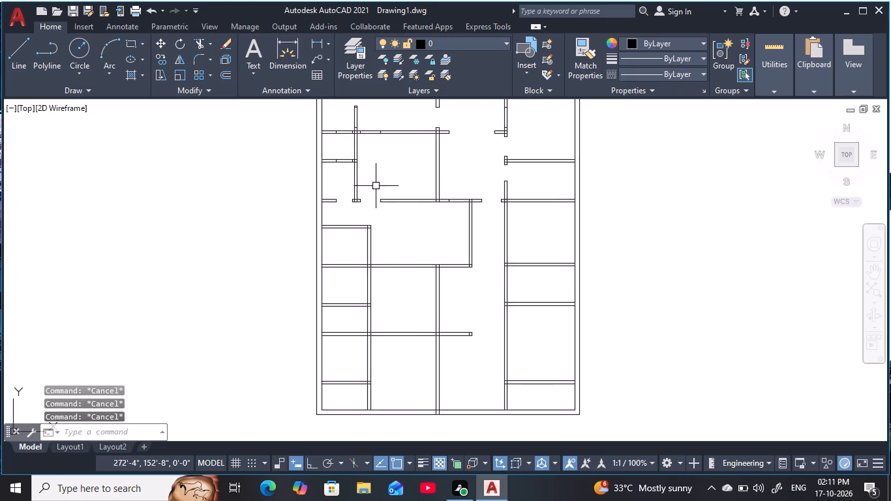
middle_click_drag(410, 249, 402, 234)
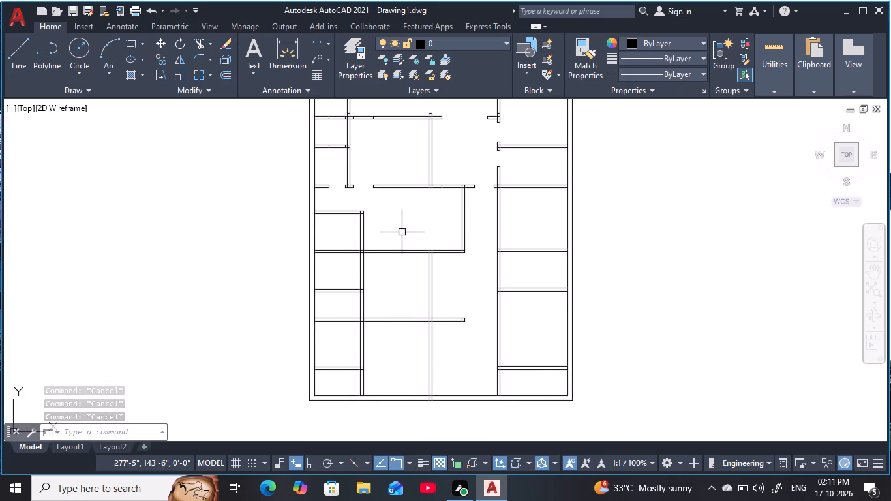
key("Escape")
key("Escape")
key("Escape")
middle_click_drag(432, 206, 427, 208)
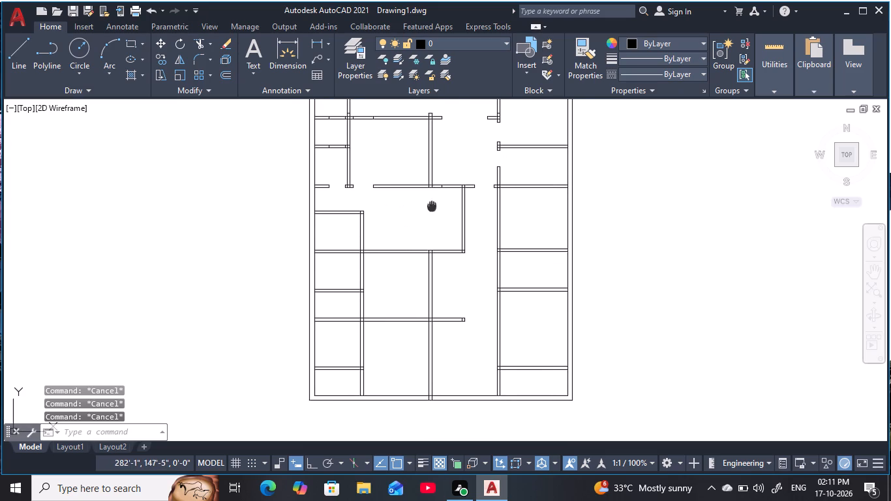
middle_click_drag(427, 208, 391, 231)
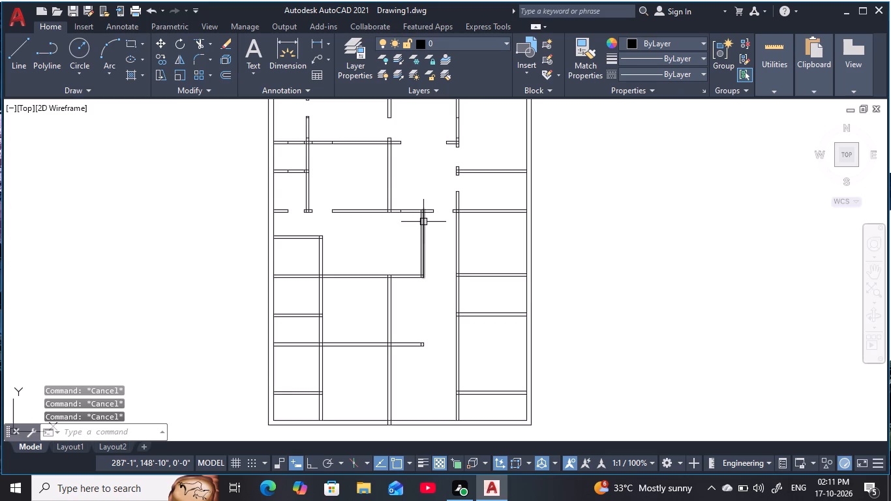
scroll(423, 222, "up", 2)
middle_click(424, 243)
key("Escape")
key("Escape")
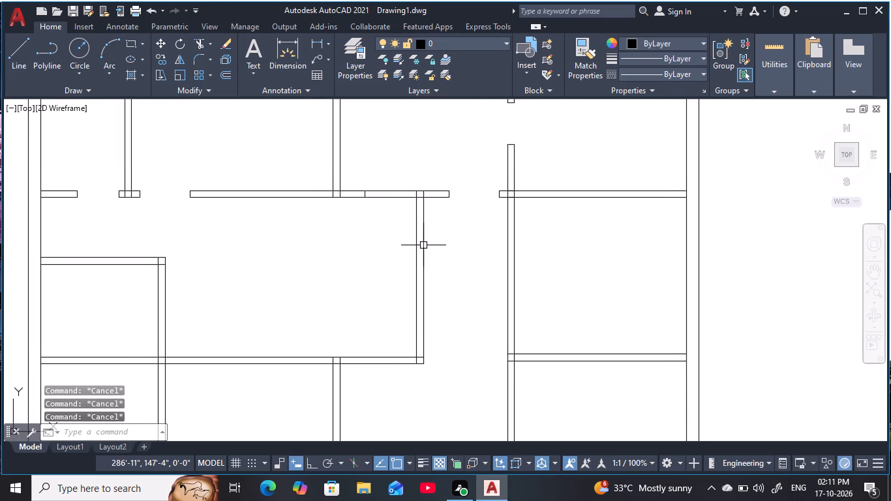
key("l")
key("space")
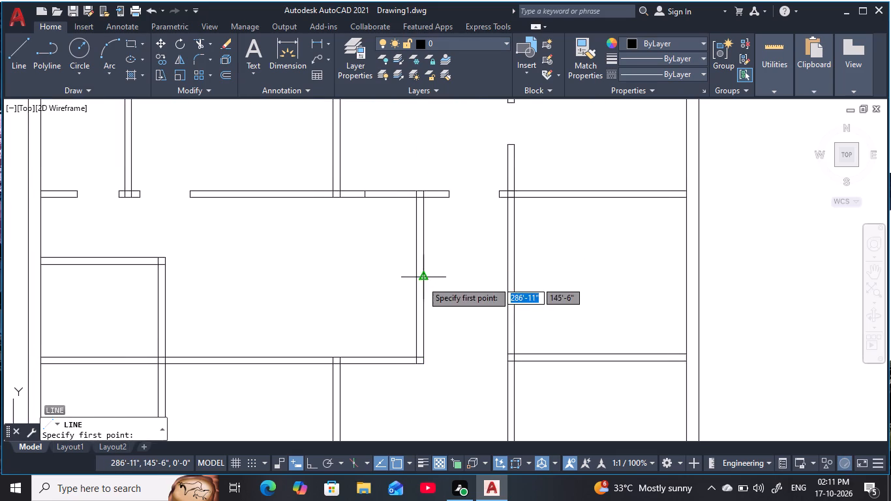
left_click(422, 281)
left_click(360, 263)
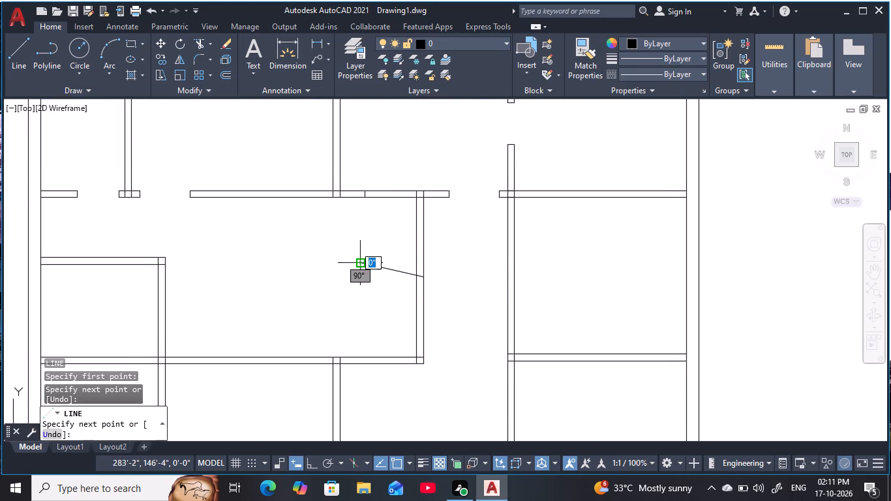
key("ctrl+z")
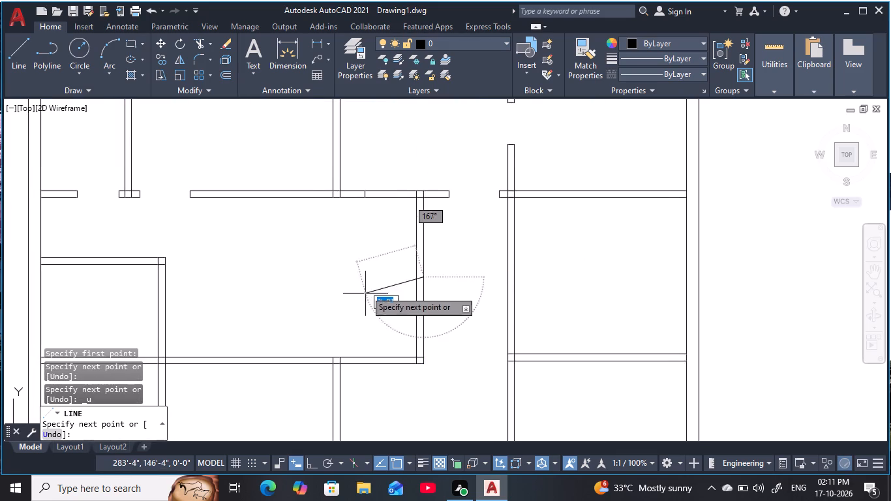
key("F8")
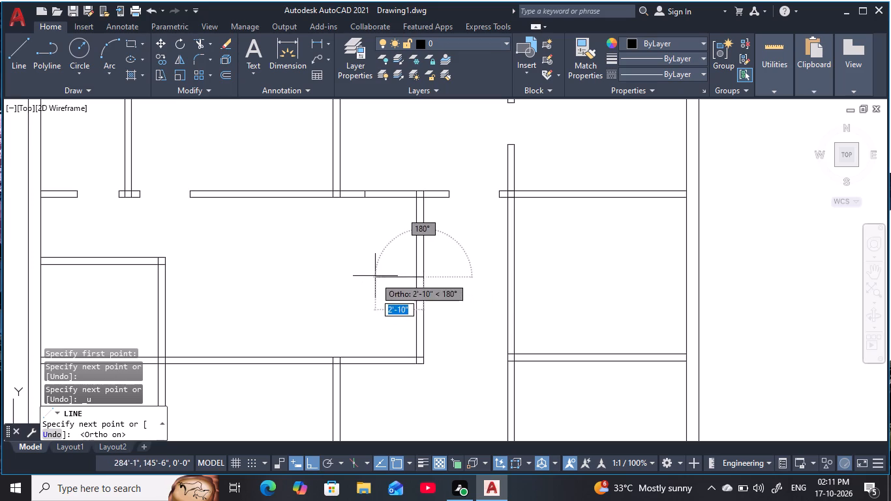
left_click(379, 287)
key("Escape")
key("Escape")
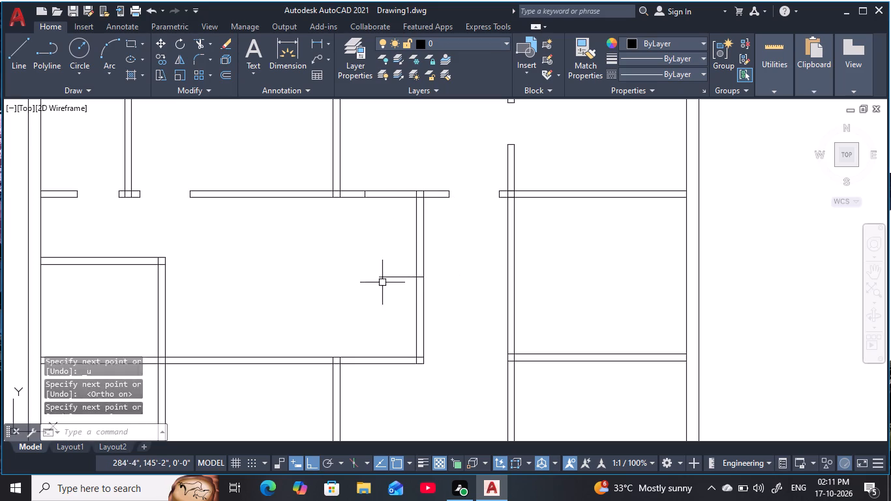
key("Escape")
key("Escape")
key("Escape")
Offset the horizontal guide line at the central room's right partition 1'9" both upward and downward.
type("o")
key("space")
key("1")
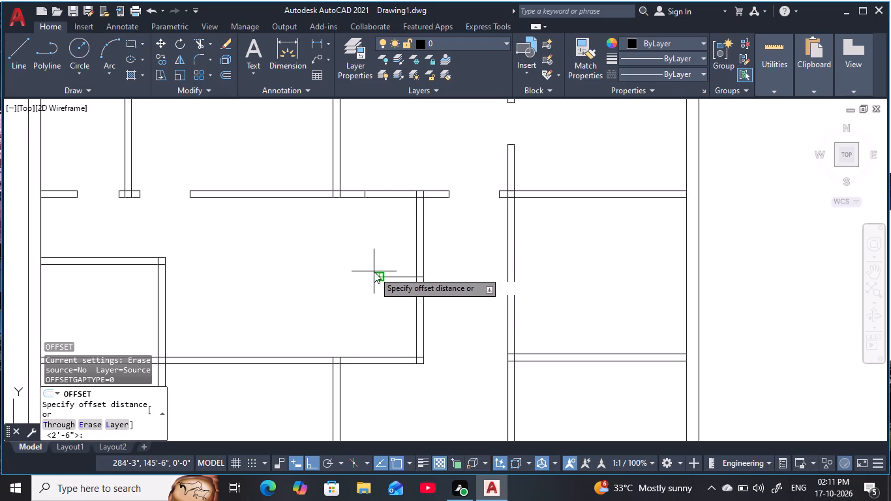
key("apostrophe")
type("9")
key("space")
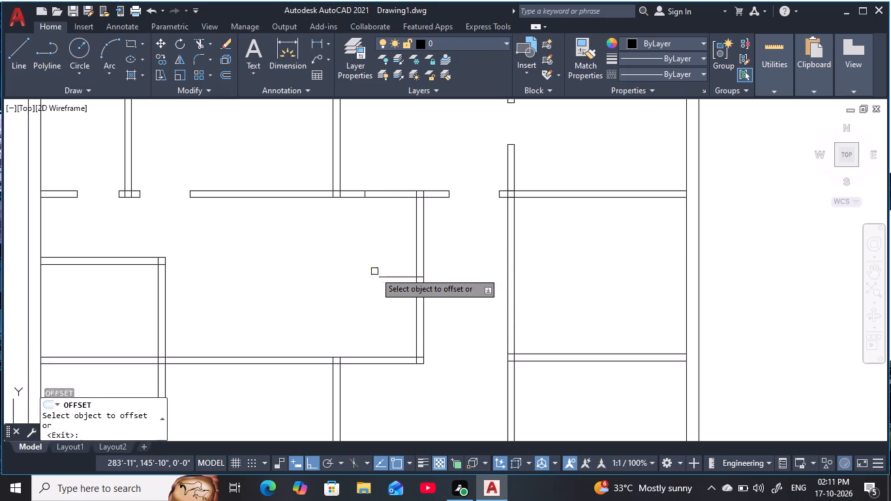
left_click(402, 277)
left_click(405, 230)
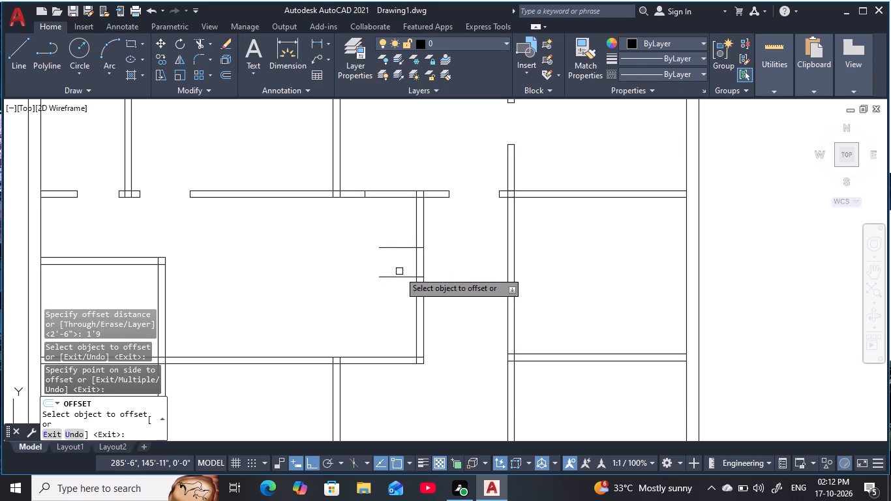
left_click(399, 275)
left_click(396, 314)
key("Escape")
key("Escape")
key("Escape")
key("Escape")
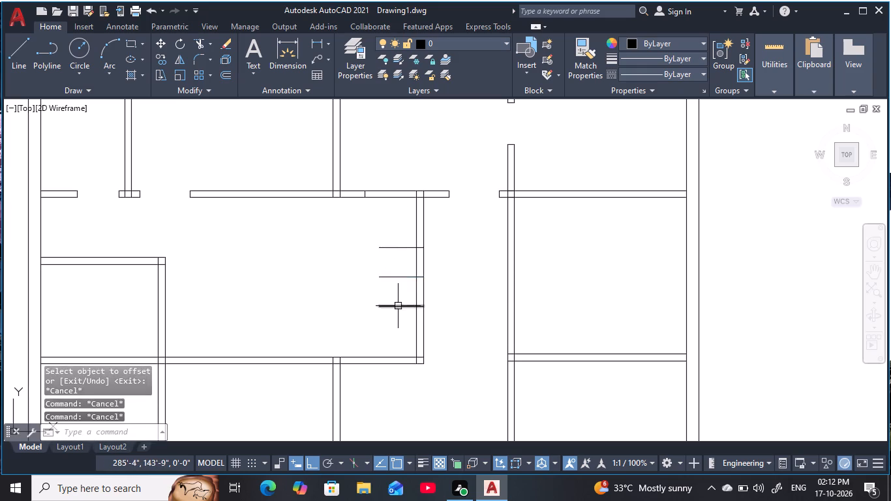
key("Escape")
key("Escape")
key("Escape")
key("Escape")
key("Escape")
key("Escape")
key("Escape")
key("Escape")
key("Escape")
key("Escape")
key("Escape")
Trim the right vertical partition between the two offset guide lines and remove the middle guide line and the leftover guide ends.
type("tr")
key("space")
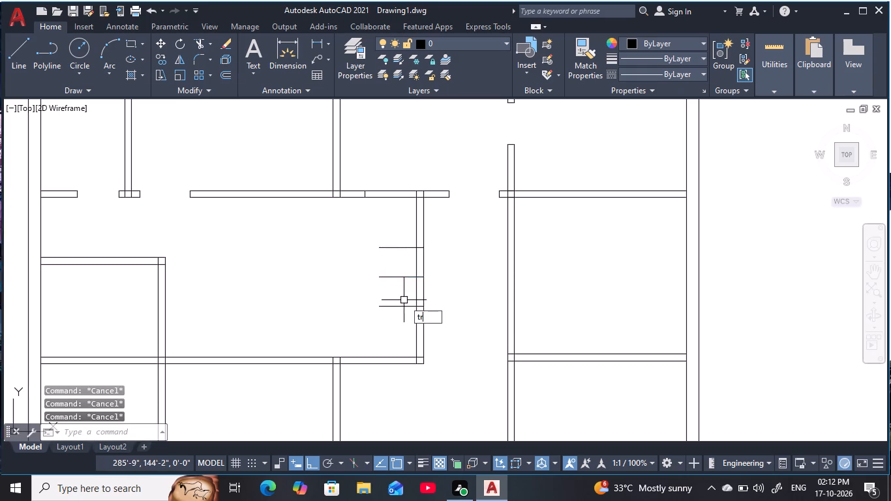
key("space")
left_click_drag(444, 269, 434, 270)
double_click(405, 268)
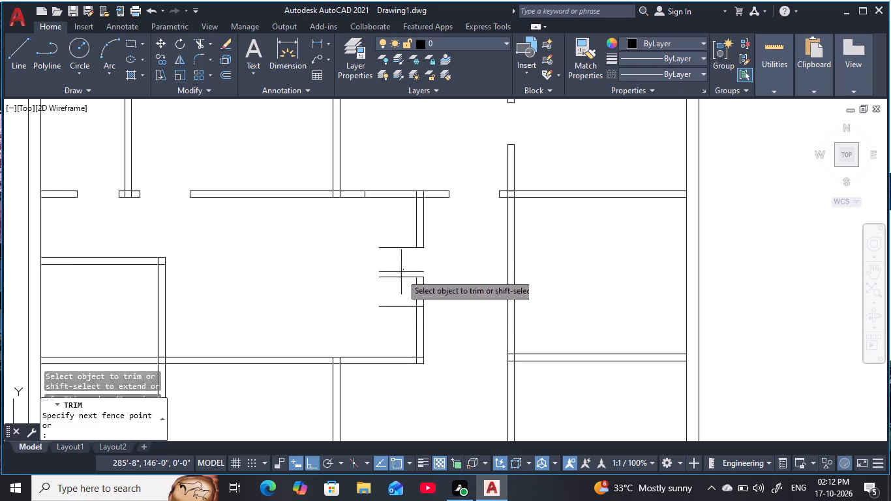
left_click(398, 288)
left_click(396, 293)
left_click(427, 296)
left_click(421, 279)
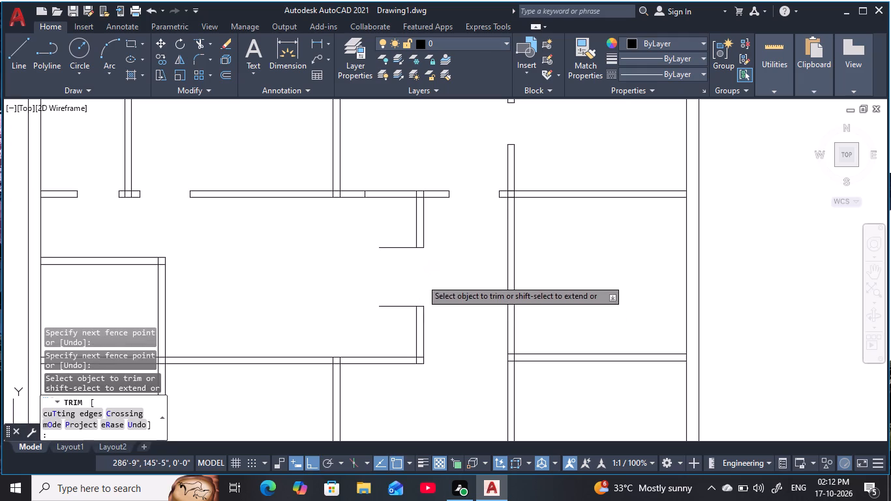
left_click(403, 235)
left_click(392, 327)
scroll(378, 293, "down", 1)
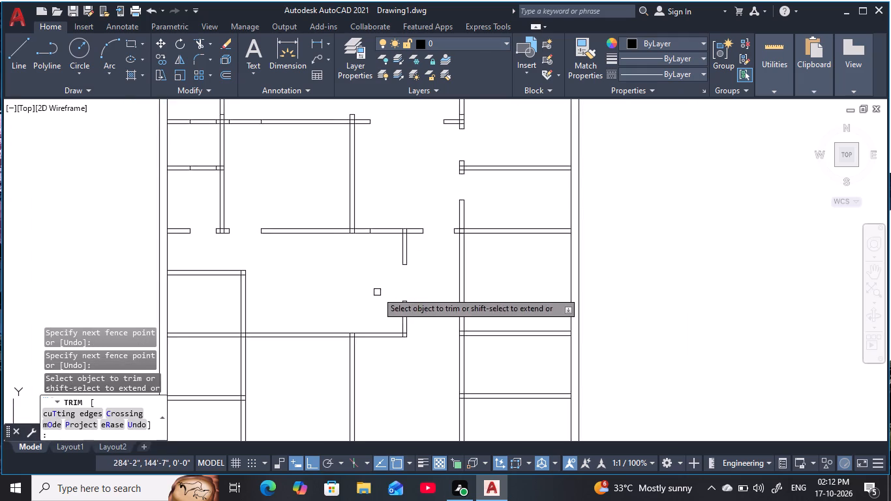
middle_click_drag(377, 292, 425, 301)
key("Escape")
key("Escape")
key("Escape")
key("Escape")
key("Escape")
key("Escape")
key("Escape")
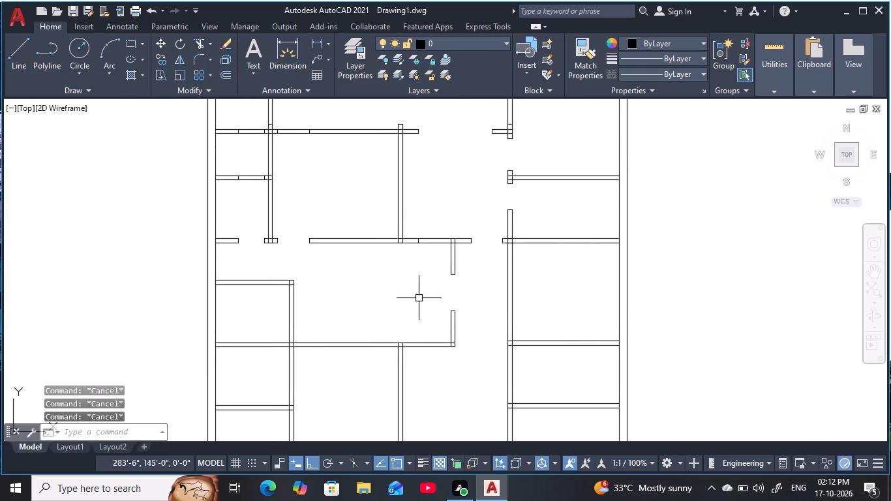
key("Escape")
key("Escape")
Offset the left line of the vertical partition beside the left room below the passage 2'6" to the left.
middle_click_drag(340, 302, 377, 320)
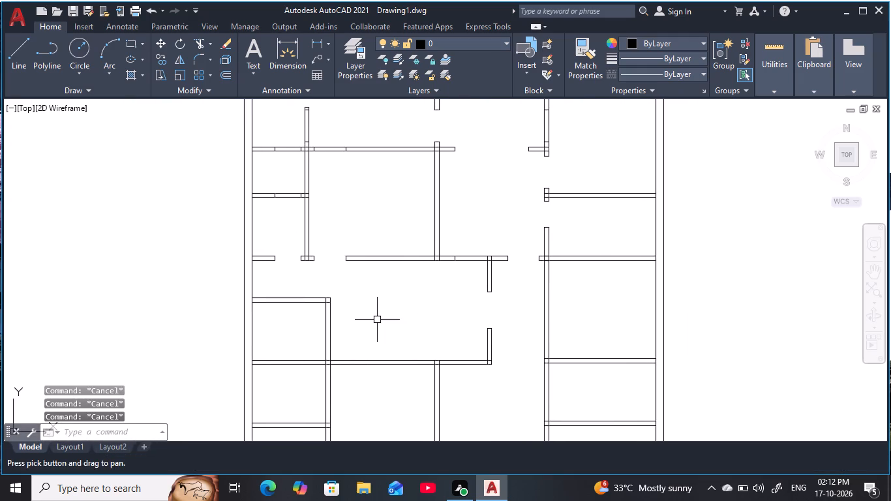
key("Escape")
key("Escape")
key("Escape")
key("Escape")
key("Escape")
key("Escape")
key("Escape")
key("Escape")
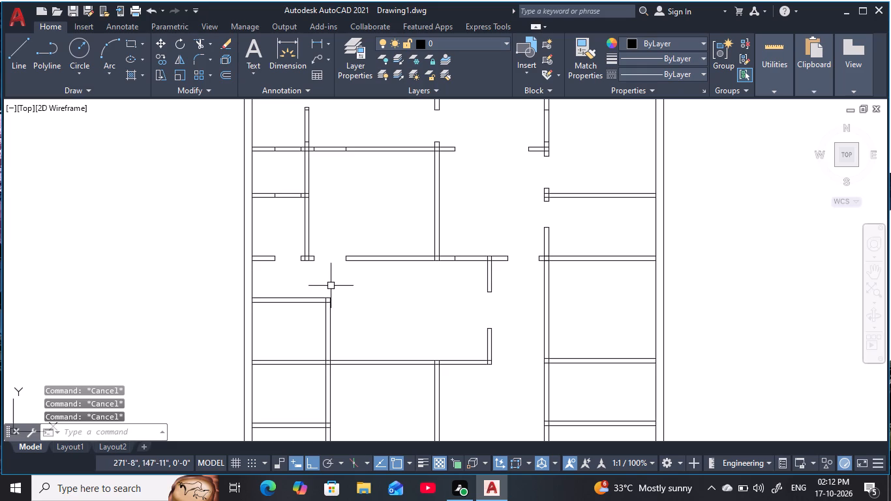
type("o")
key("space")
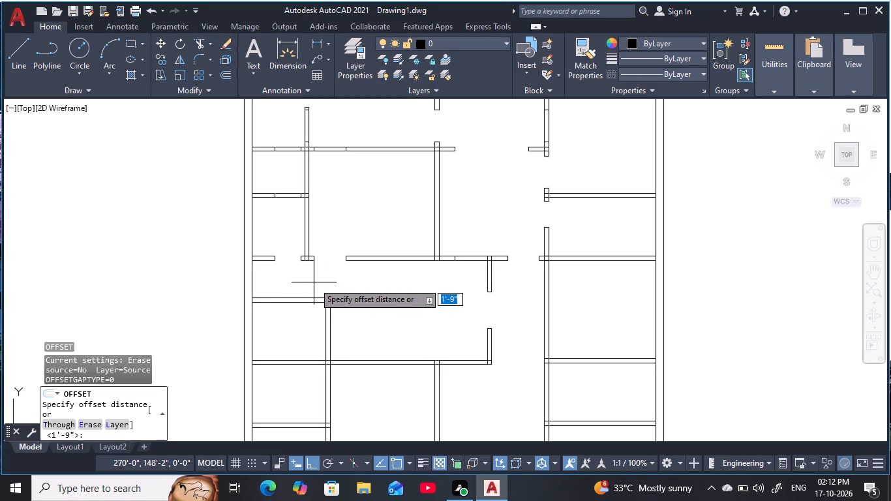
key("2")
key("apostrophe")
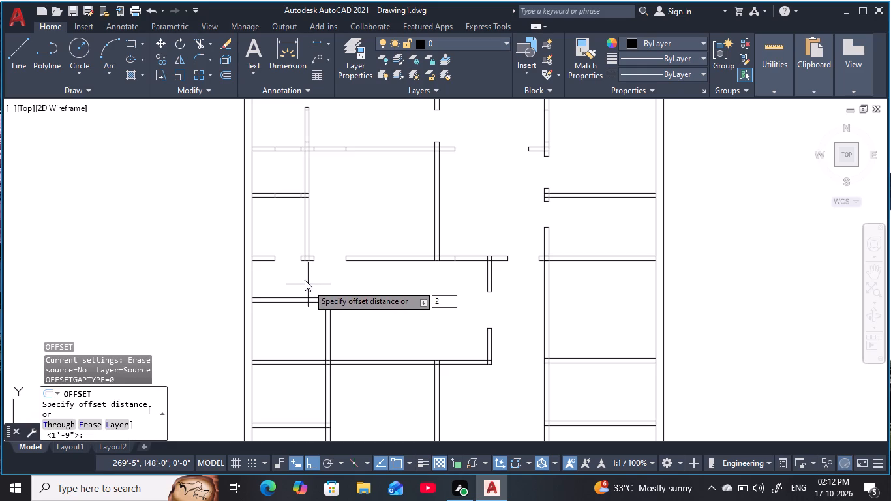
type("6")
key("space")
left_click(325, 326)
left_click(252, 326)
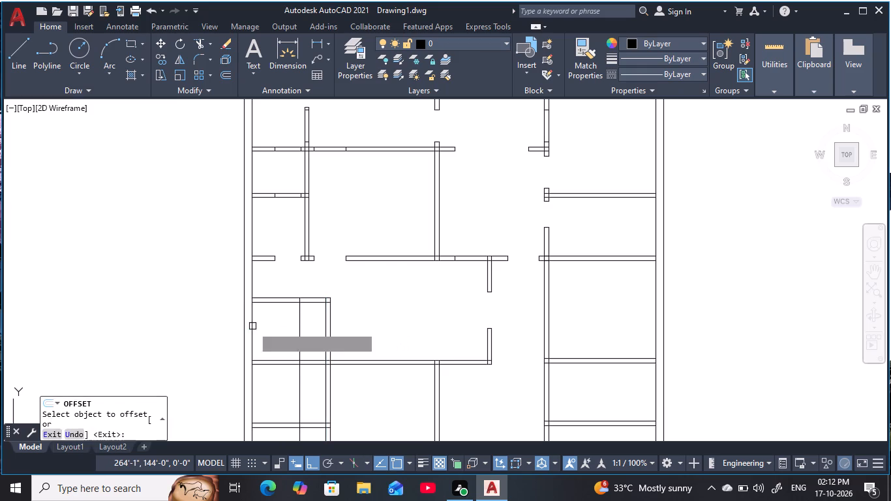
key("Escape")
key("Escape")
key("Escape")
key("Escape")
key("Escape")
Trim the 2'6" opening in the upper horizontal partition of that left room, along with the guide line inside the room.
type("tr")
key("space")
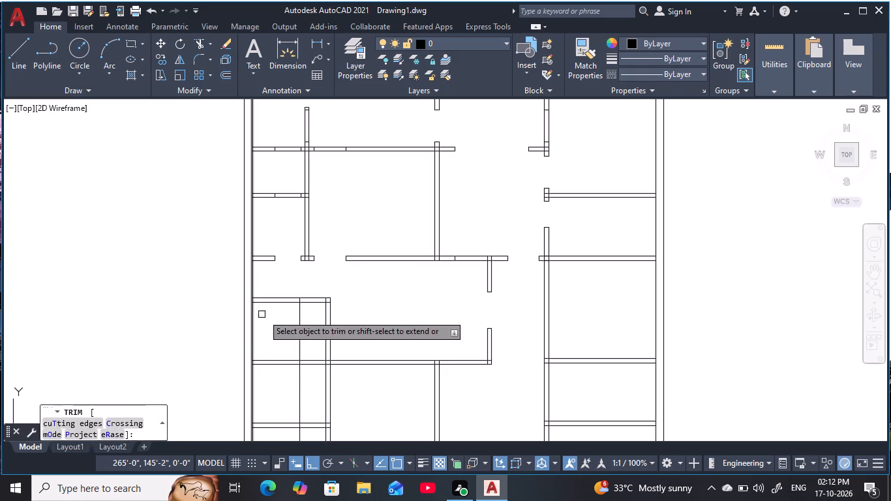
left_click(301, 345)
left_click(312, 322)
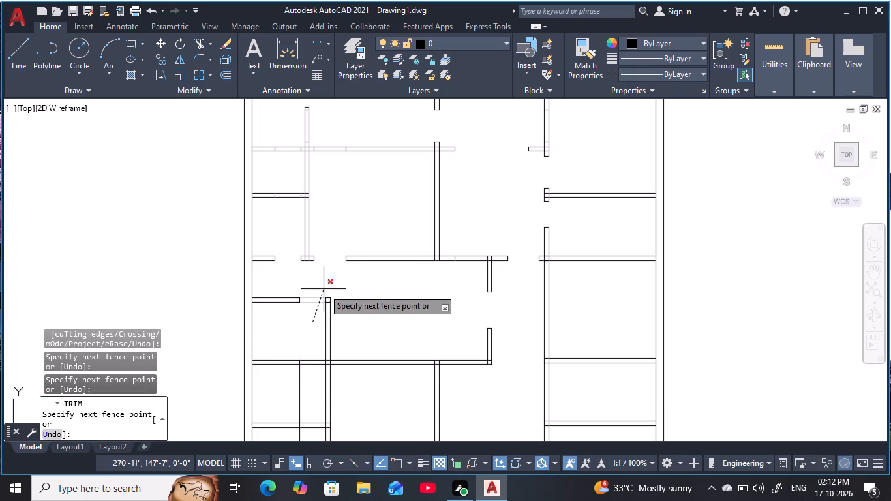
left_click(324, 289)
middle_click_drag(299, 393, 310, 359)
key("Escape")
key("Escape")
key("Escape")
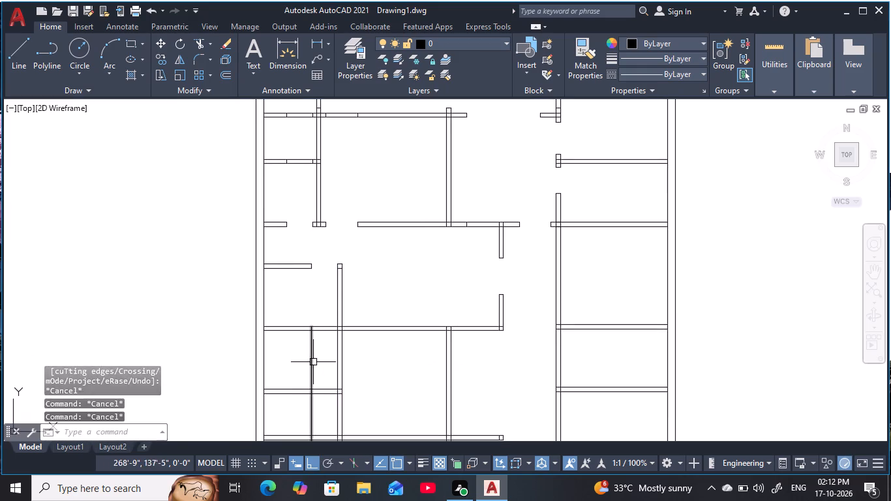
Erase the leftover vertical guide line running down through the left rooms below the trimmed 2'6" opening.
key("Escape")
left_click(316, 367)
left_click(303, 364)
key("e")
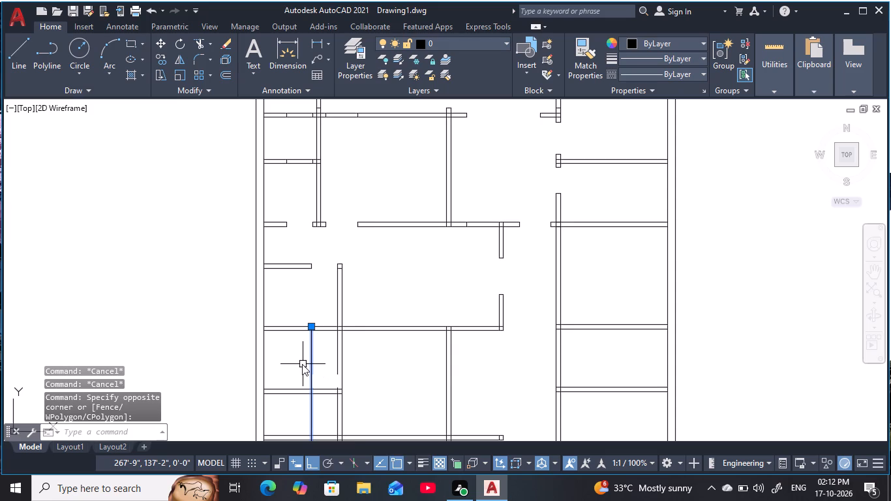
key("space")
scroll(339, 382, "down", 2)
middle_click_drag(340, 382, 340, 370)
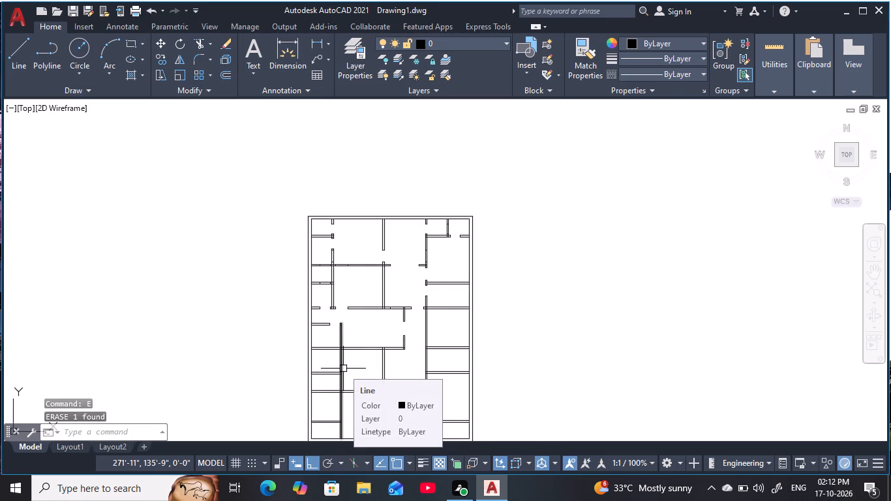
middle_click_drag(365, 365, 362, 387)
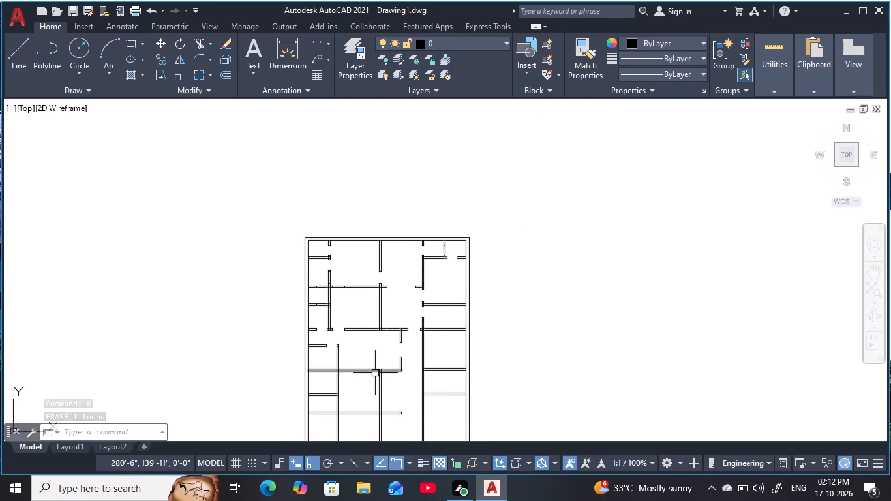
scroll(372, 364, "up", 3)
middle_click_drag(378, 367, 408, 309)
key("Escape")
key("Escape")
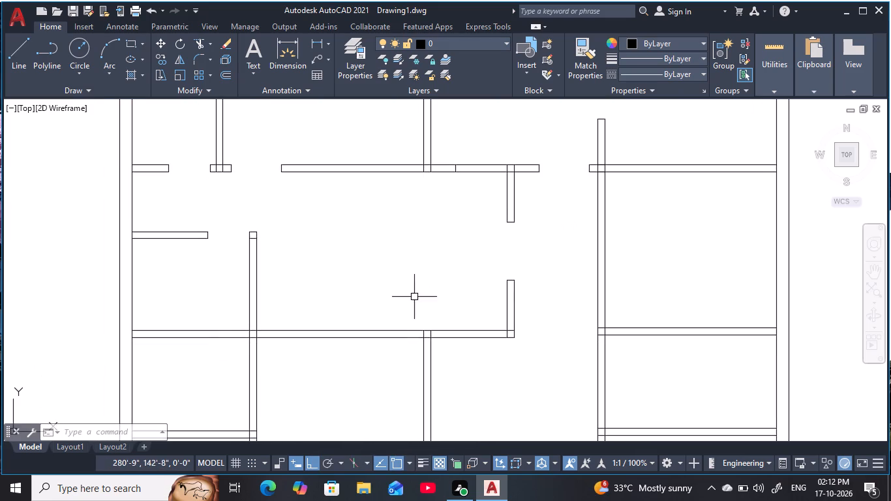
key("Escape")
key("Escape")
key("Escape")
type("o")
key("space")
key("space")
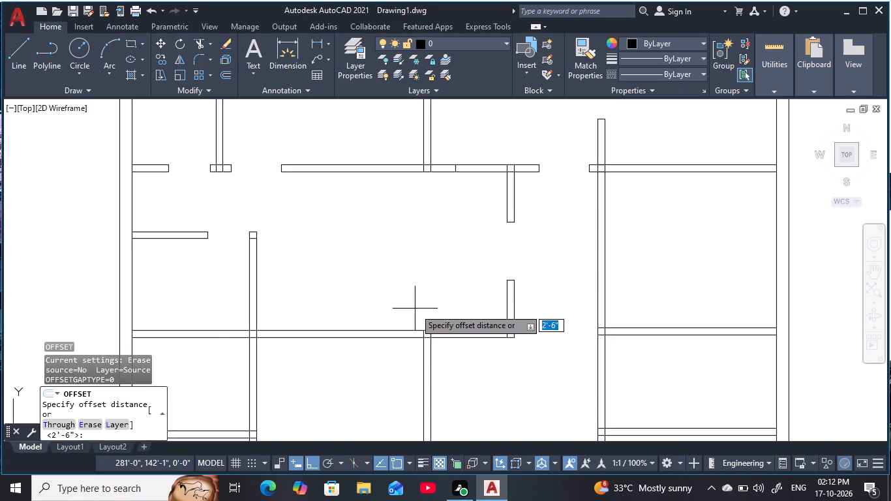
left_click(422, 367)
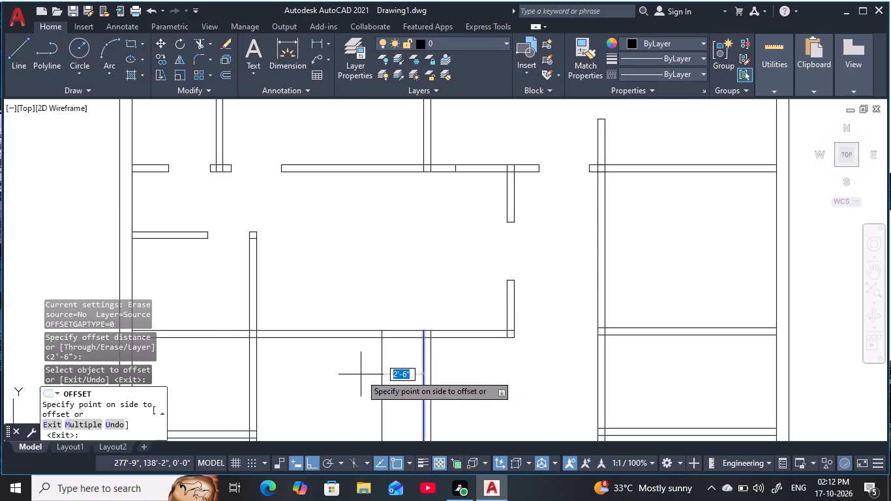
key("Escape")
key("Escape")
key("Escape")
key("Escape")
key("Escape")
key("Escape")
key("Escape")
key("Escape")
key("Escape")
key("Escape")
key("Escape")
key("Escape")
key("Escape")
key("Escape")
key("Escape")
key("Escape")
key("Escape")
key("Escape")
Offset the left line of the vertical partition below the central room 6" to the left.
key("o")
key("space")
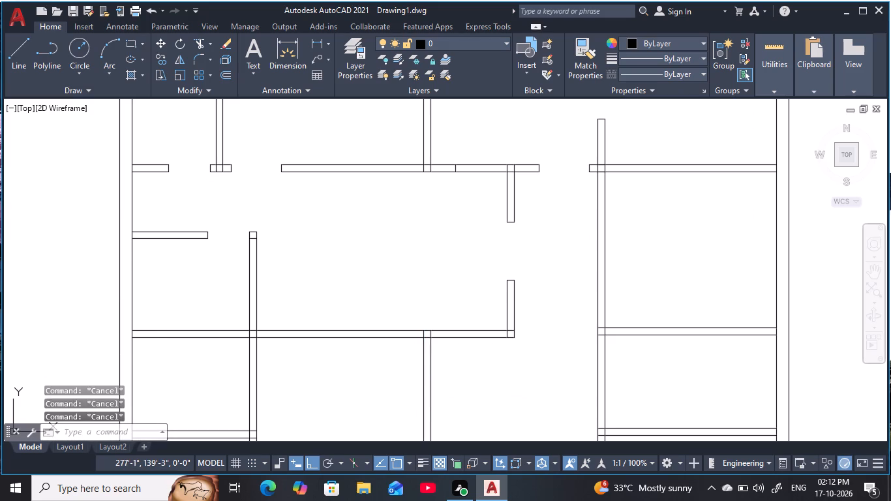
type("6")
key("space")
left_click(421, 385)
left_click(342, 377)
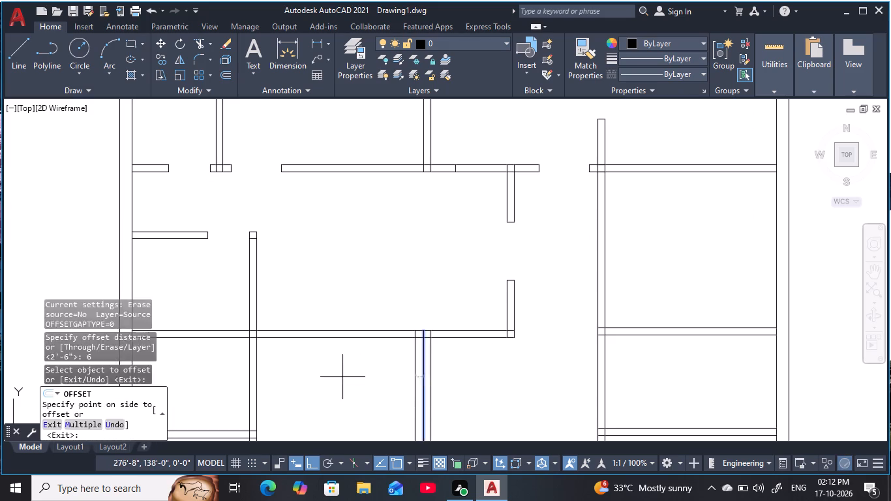
key("Escape")
key("Escape")
key("Escape")
key("Escape")
key("Escape")
key("Escape")
key("Escape")
key("Escape")
key("Escape")
key("Escape")
key("Escape")
key("Escape")
key("Escape")
key("Escape")
key("Escape")
key("Escape")
key("Escape")
Offset the new guide line beside that vertical partition 3' to the left.
key("o")
key("space")
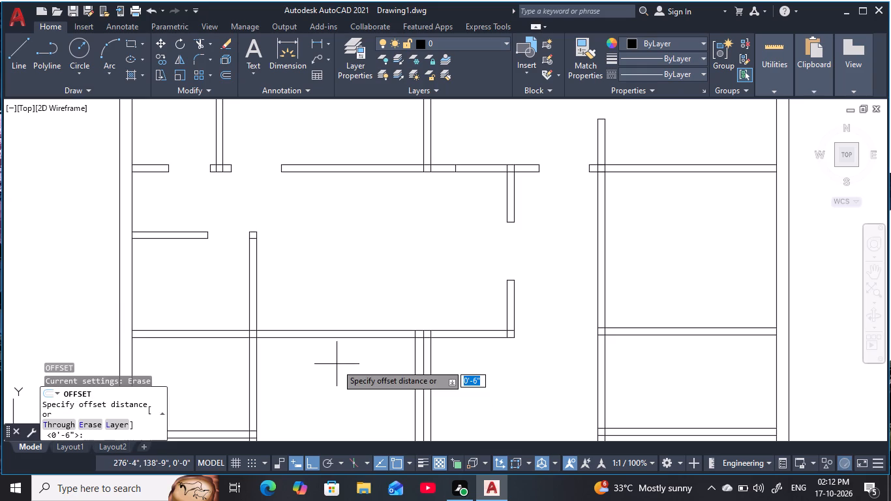
key("3")
key("apostrophe")
key("space")
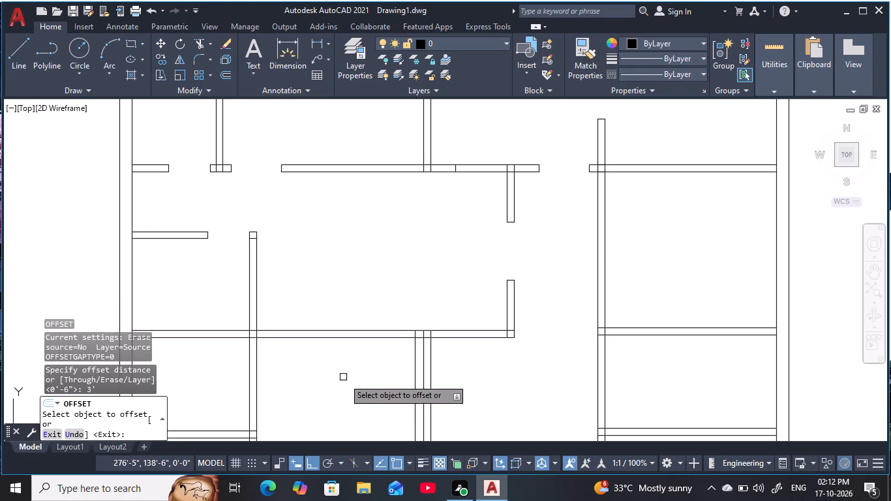
left_click(413, 406)
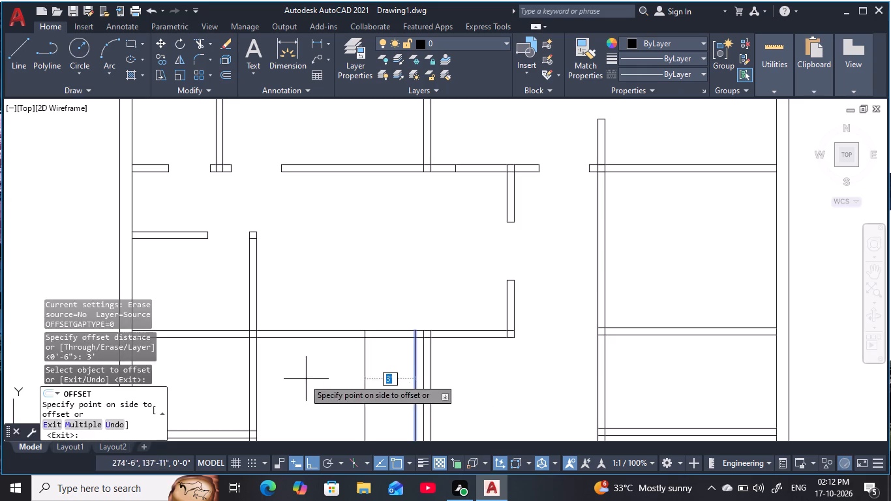
left_click(286, 373)
key("Escape")
key("Escape")
key("Escape")
key("Escape")
key("Escape")
key("Escape")
key("Escape")
key("Escape")
key("Escape")
key("Escape")
key("Escape")
key("Escape")
key("Escape")
key("Escape")
key("Escape")
key("Escape")
Trim away both vertical guide lines and cut the 3' opening in the central room's lower horizontal partition.
type("tr")
key("space")
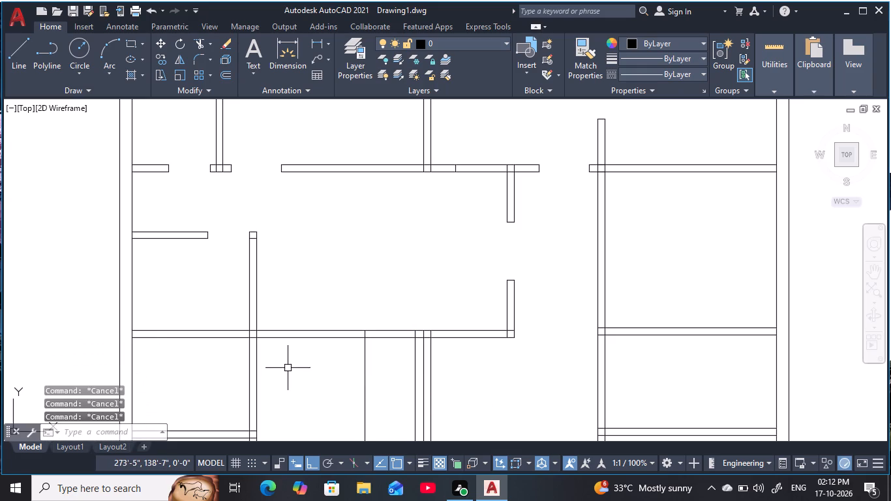
left_click(414, 396)
left_click(388, 400)
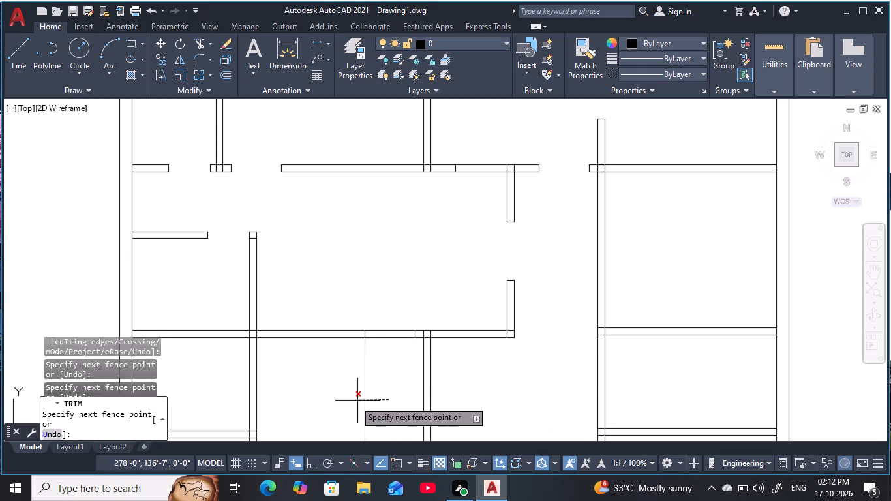
left_click(352, 401)
left_click(387, 376)
left_click(414, 322)
scroll(372, 411, "down", 2)
middle_click_drag(374, 409, 399, 362)
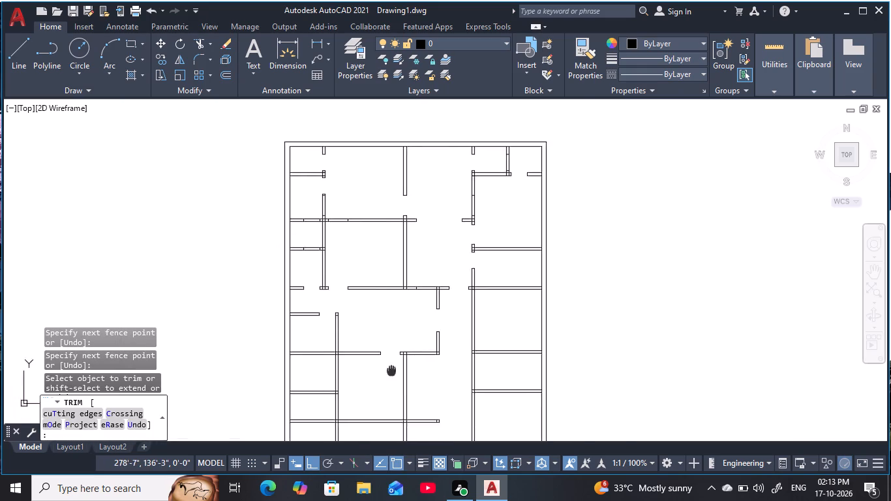
middle_click_drag(399, 362, 423, 318)
key("Escape")
key("Escape")
key("Escape")
key("Escape")
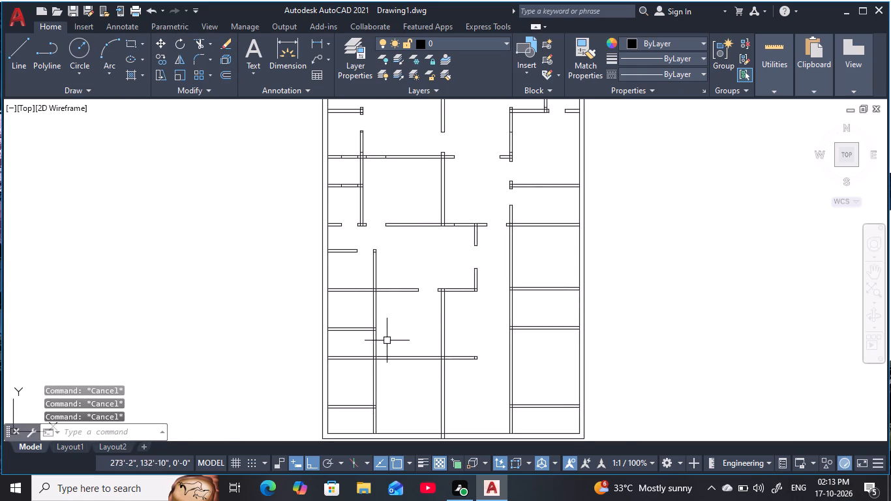
key("Escape")
key("Escape")
Offset the top line of the short horizontal partition in the left room below the passage 4" upward.
scroll(390, 326, "up", 2)
key("Escape")
middle_click_drag(390, 325, 415, 352)
key("Escape")
key("Escape")
key("o")
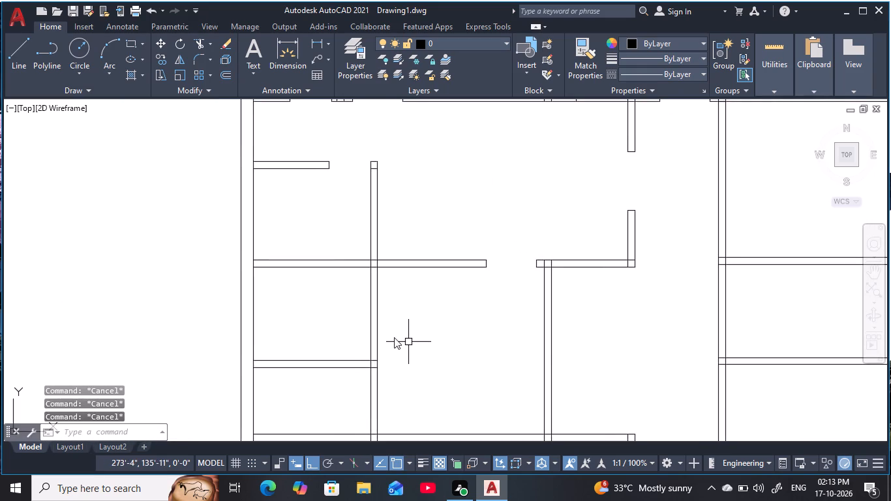
key("space")
key("4")
key("space")
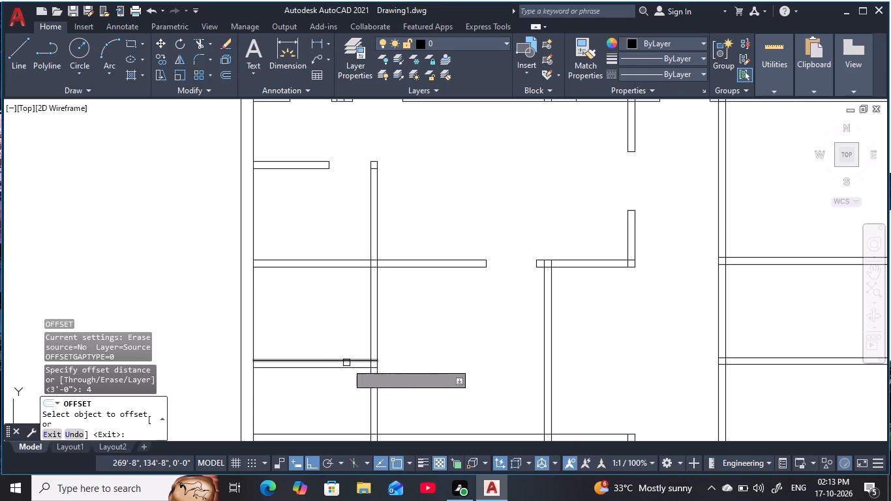
left_click(346, 363)
left_click(359, 299)
key("Escape")
key("Escape")
key("Escape")
key("Escape")
key("Escape")
key("Escape")
key("Escape")
key("Escape")
key("Escape")
key("Escape")
key("Escape")
key("Escape")
key("Escape")
key("Escape")
key("Escape")
key("Escape")
key("Escape")
key("Escape")
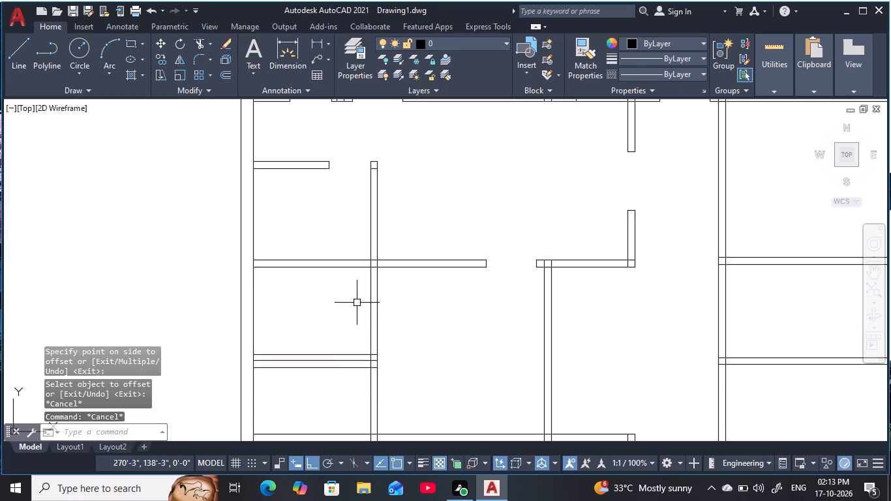
Offset the new guide line above that short partition 2'6" upward.
type("o")
key("space")
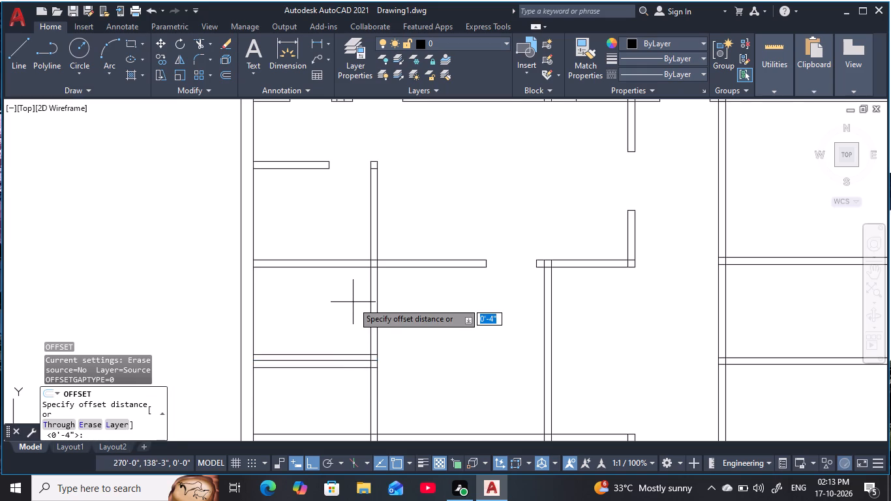
key("2")
key("apostrophe")
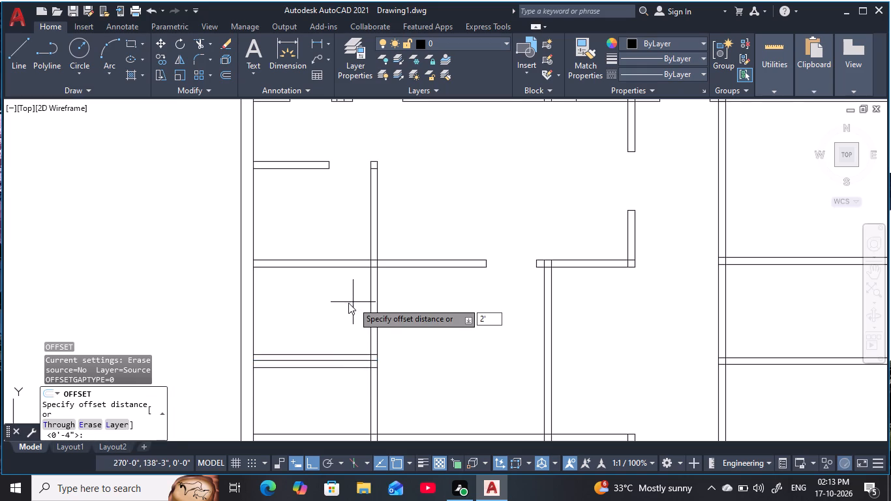
key("6")
key("space")
left_click(343, 352)
left_click(344, 353)
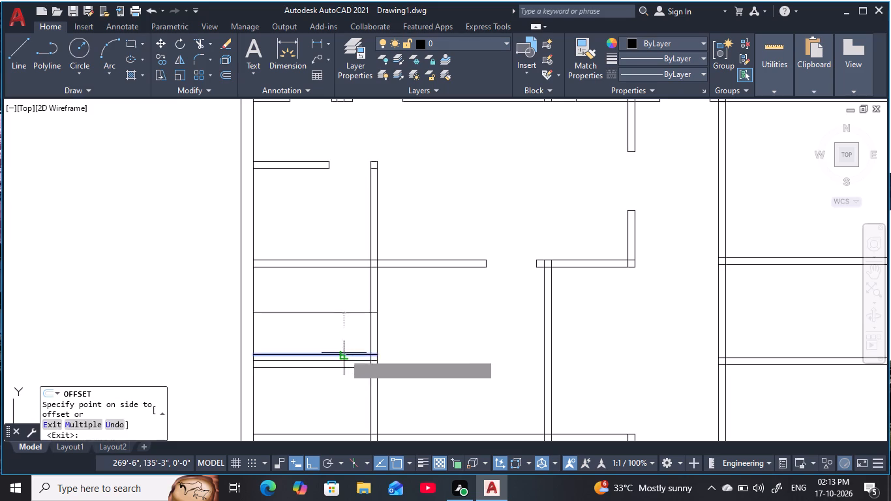
left_click(348, 302)
key("Escape")
key("Escape")
key("Escape")
key("Escape")
key("Escape")
key("Escape")
key("Escape")
key("Escape")
key("Escape")
key("Escape")
key("Escape")
key("Escape")
key("Escape")
key("Escape")
key("Escape")
key("Escape")
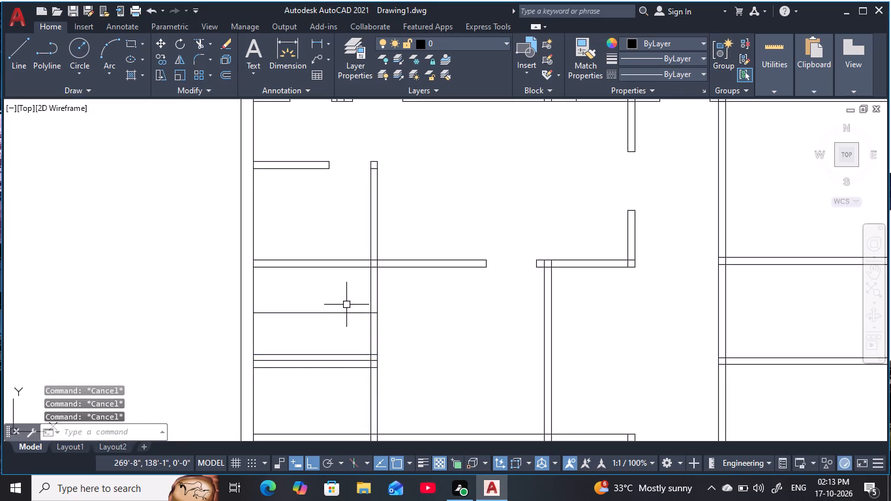
Trim the 2'6" opening in the left room's right vertical partition and remove both horizontal guide lines inside the room.
type("tr")
key("space")
left_click(386, 331)
left_click(356, 333)
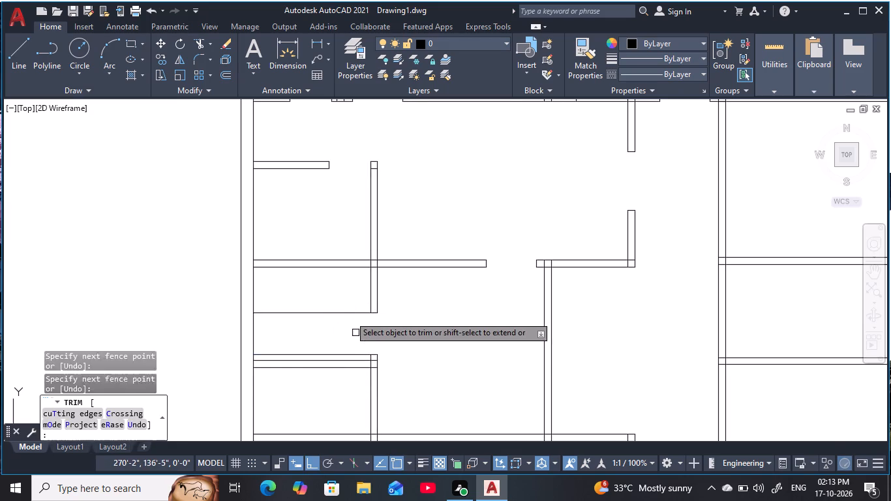
left_click(350, 314)
left_click(348, 352)
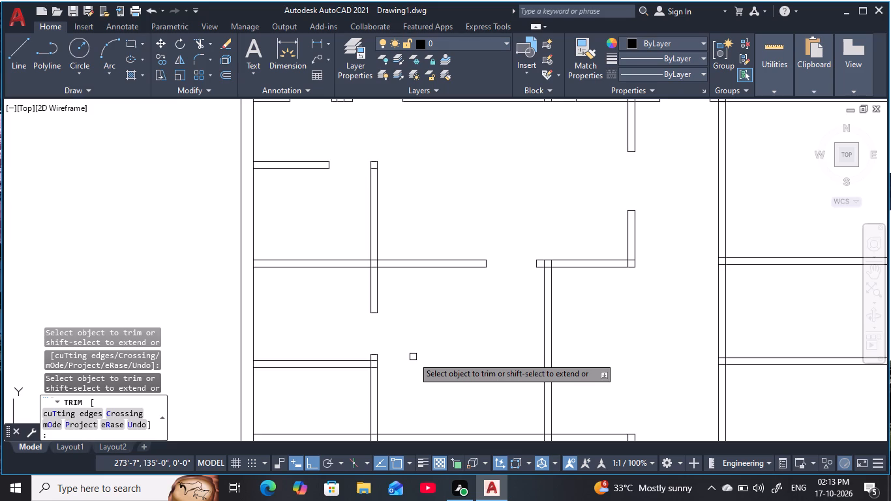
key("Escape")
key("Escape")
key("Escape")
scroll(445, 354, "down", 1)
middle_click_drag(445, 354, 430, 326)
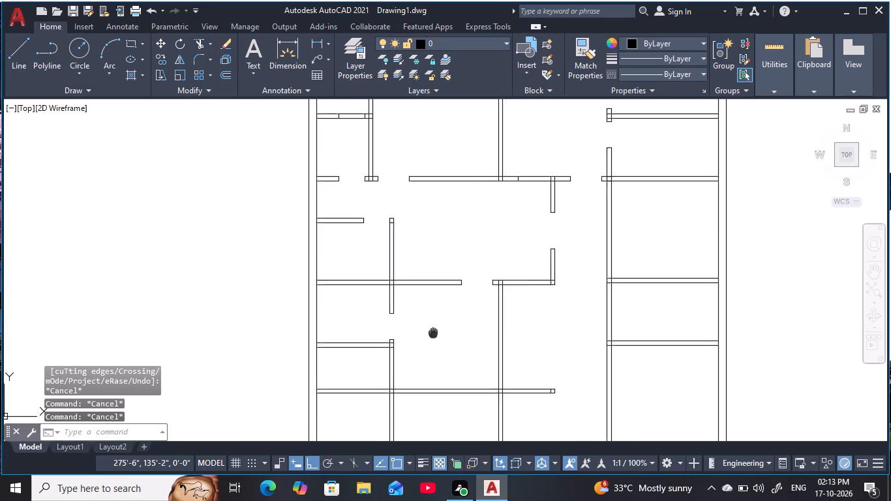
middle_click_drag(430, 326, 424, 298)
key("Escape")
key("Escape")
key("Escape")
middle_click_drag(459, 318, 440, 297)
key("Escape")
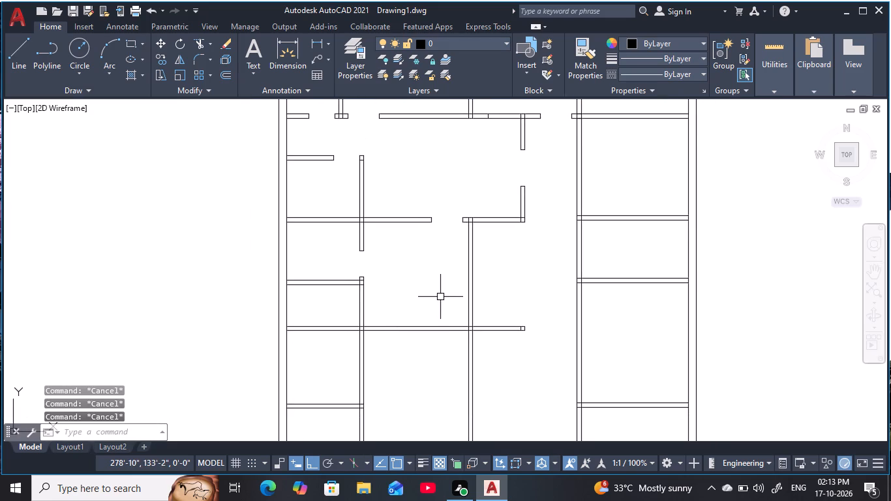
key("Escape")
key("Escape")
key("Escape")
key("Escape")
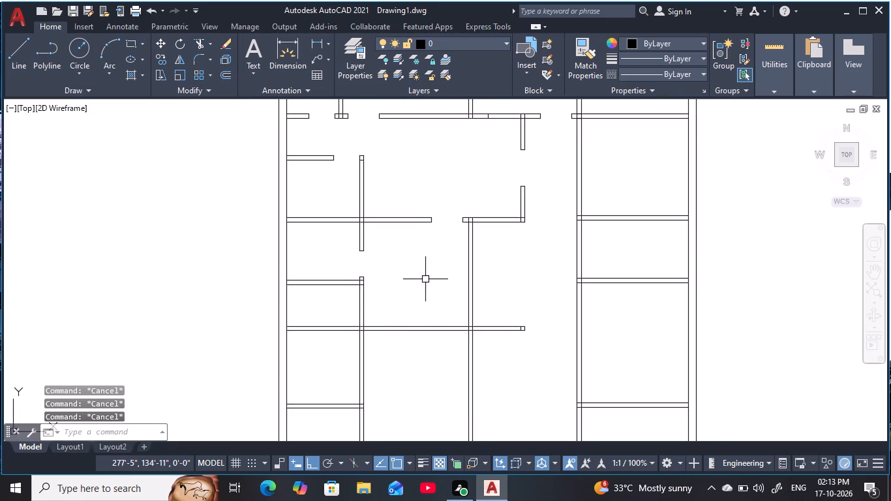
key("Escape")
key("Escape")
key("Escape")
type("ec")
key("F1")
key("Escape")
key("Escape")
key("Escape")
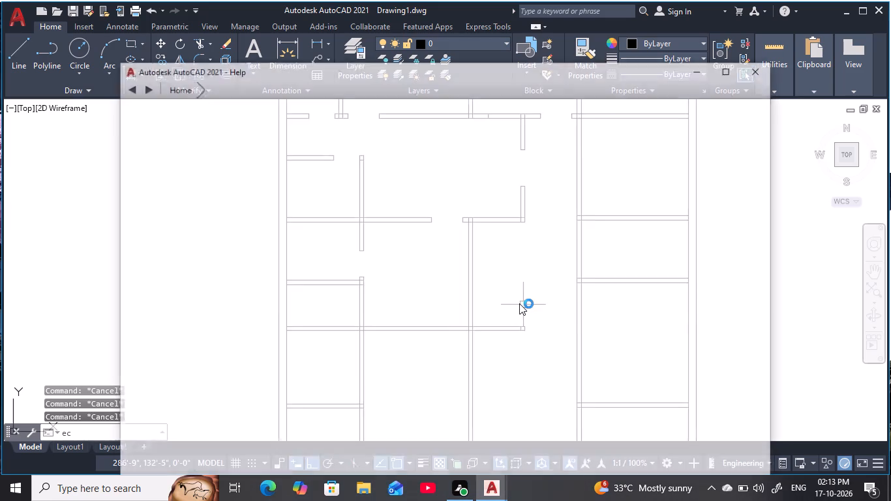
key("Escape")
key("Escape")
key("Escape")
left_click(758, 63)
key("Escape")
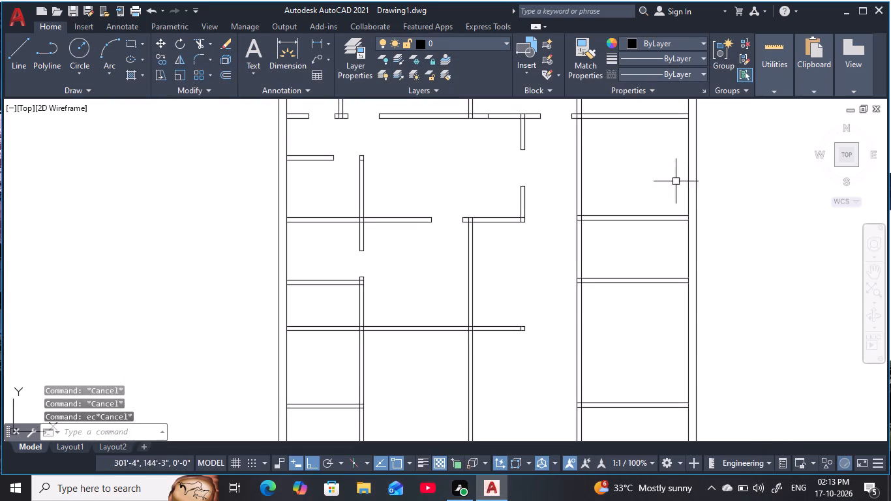
Extend both lines of the horizontal partition below the central room to meet the long vertical partition of the right-hand rooms.
key("Escape")
key("Escape")
key("Escape")
key("Escape")
type("ex")
key("space")
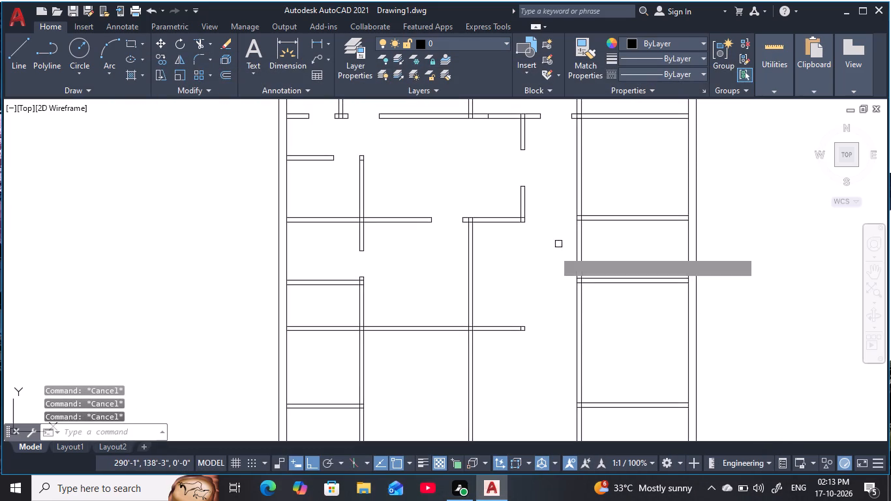
left_click(502, 318)
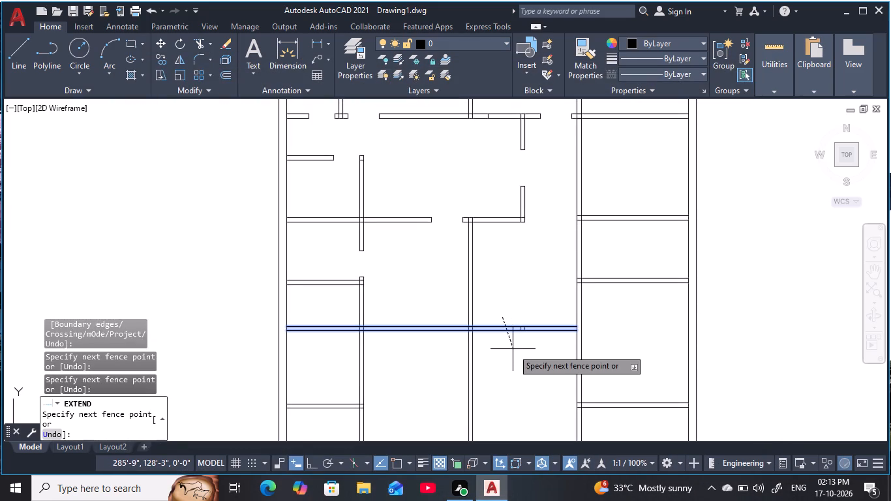
left_click(513, 349)
key("Escape")
key("Escape")
key("Escape")
key("Escape")
key("Escape")
Draw a vertical guide line about 4'-11" upward from the midpoint of the extended partition's former end line.
middle_click_drag(545, 299, 547, 288)
key("Escape")
key("Escape")
key("Escape")
key("Escape")
key("l")
key("space")
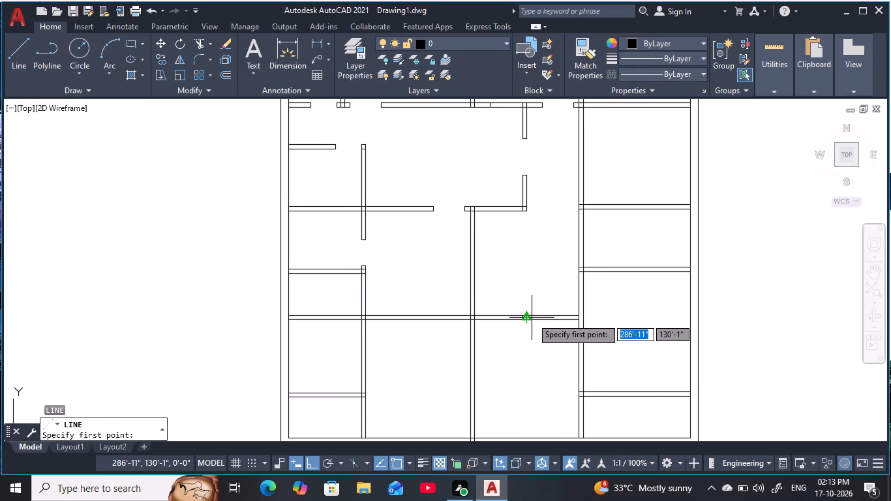
left_click(527, 316)
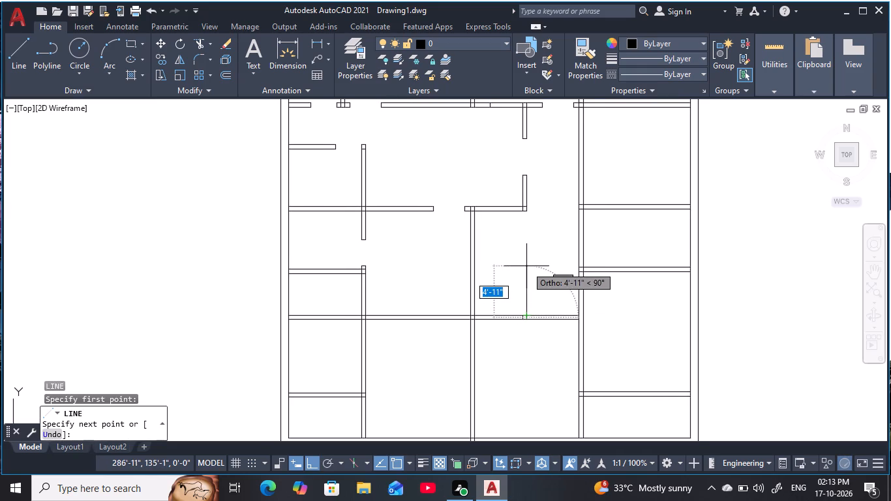
left_click(526, 266)
key("Escape")
key("Escape")
key("Escape")
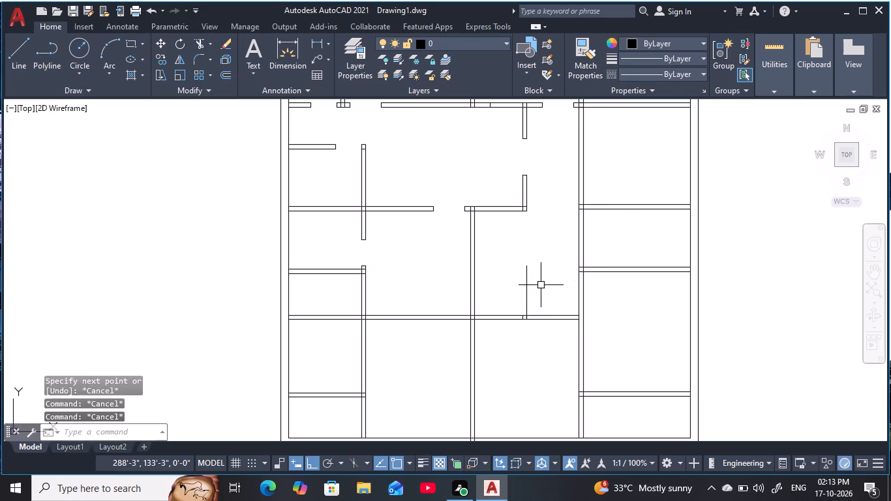
key("Escape")
key("Escape")
Offset the vertical guide line 1'9" to each side.
type("o 1")
key("apostrophe")
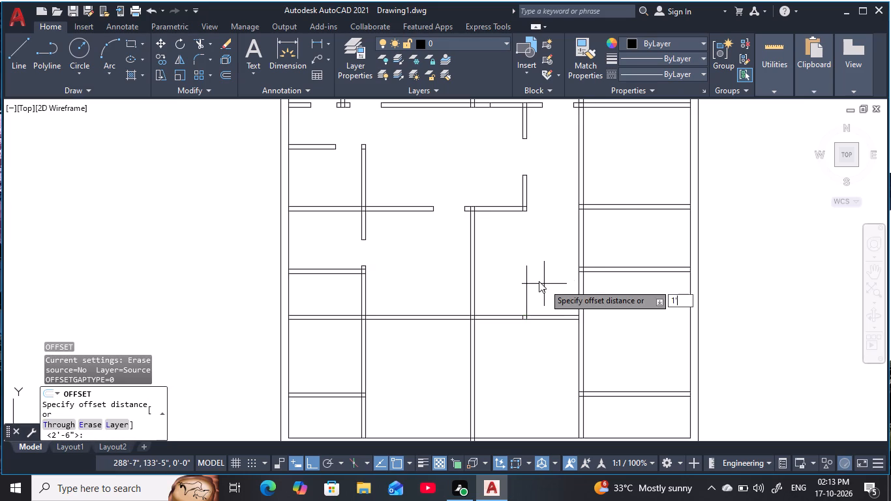
type("9")
key("space")
left_click(525, 293)
left_click(555, 290)
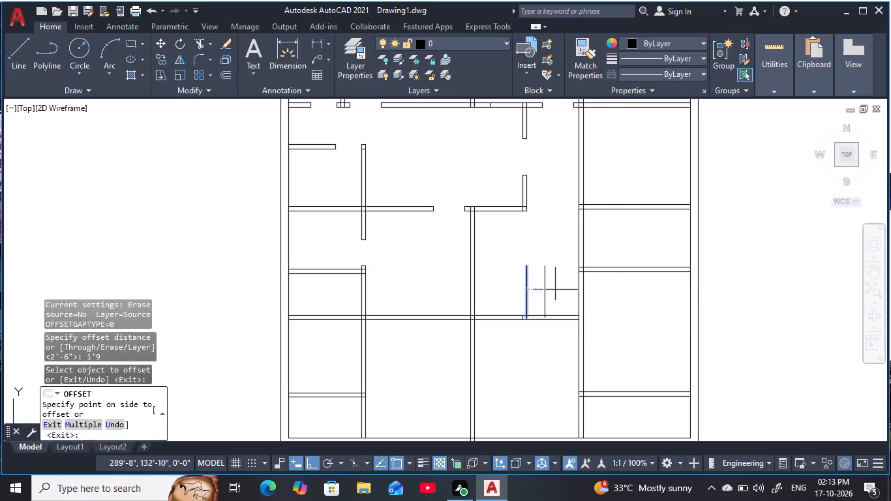
left_click(527, 295)
left_click(499, 303)
key("Escape")
key("Escape")
key("Escape")
key("Escape")
key("Escape")
key("Escape")
key("Escape")
key("Escape")
key("Escape")
key("Escape")
key("Escape")
key("Escape")
key("Escape")
key("Escape")
key("Escape")
key("Escape")
key("Escape")
key("Escape")
key("Escape")
key("Escape")
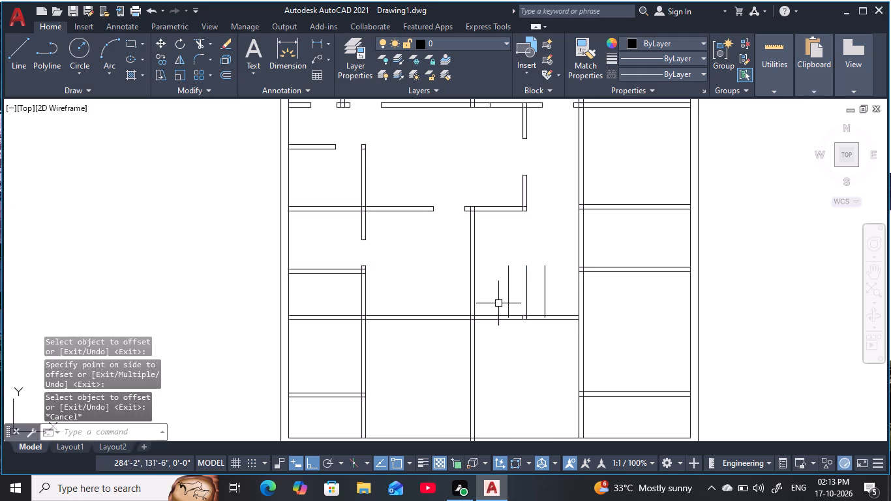
Trim off the three vertical guide lines above the extended horizontal partition.
key("t")
key("r")
key("space")
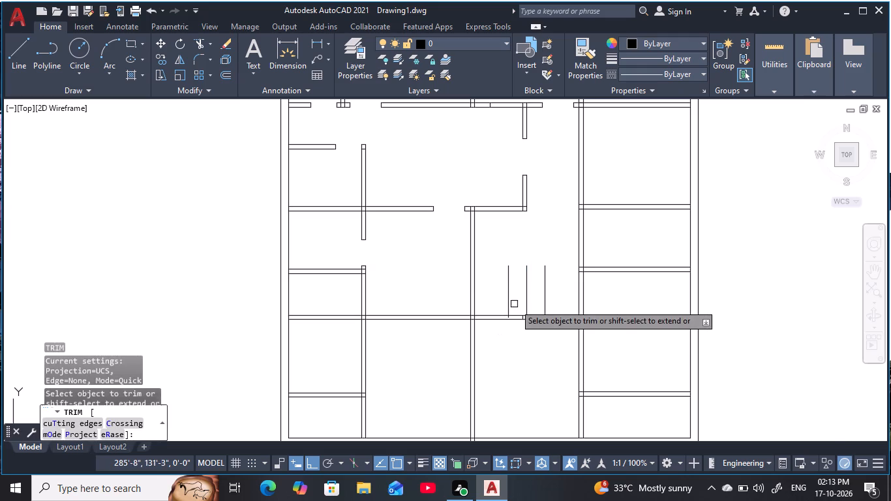
left_click(496, 303)
left_click(549, 301)
Trim the partition lines between the outer guide stubs and remove the leftover pieces around the former partition end.
left_click(536, 308)
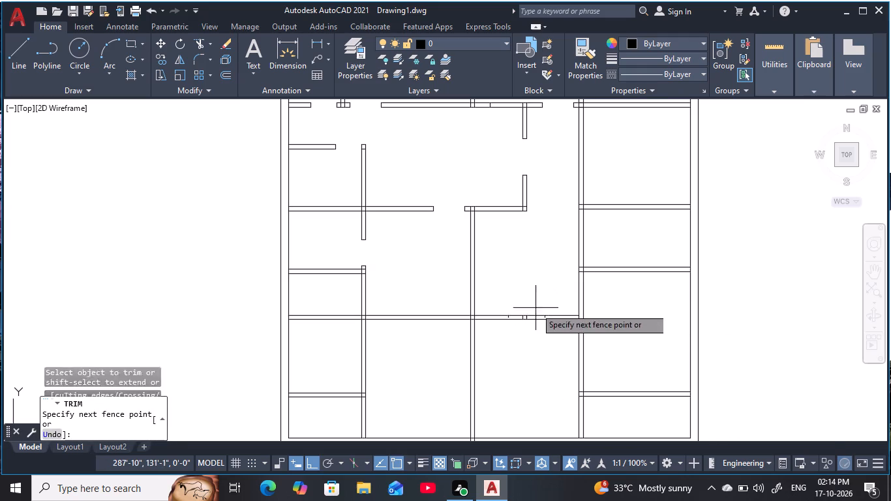
left_click(535, 331)
left_click(528, 331)
left_click(522, 317)
scroll(521, 326, "up", 1)
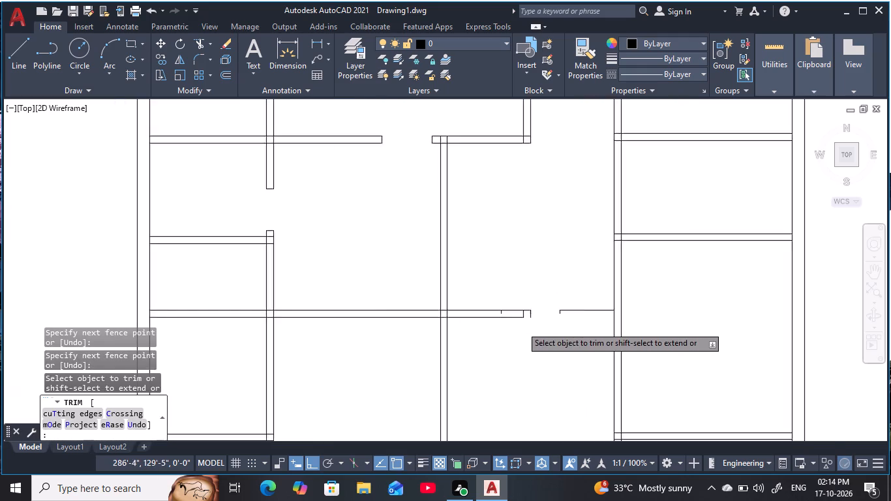
scroll(521, 326, "up", 2)
left_click(507, 279)
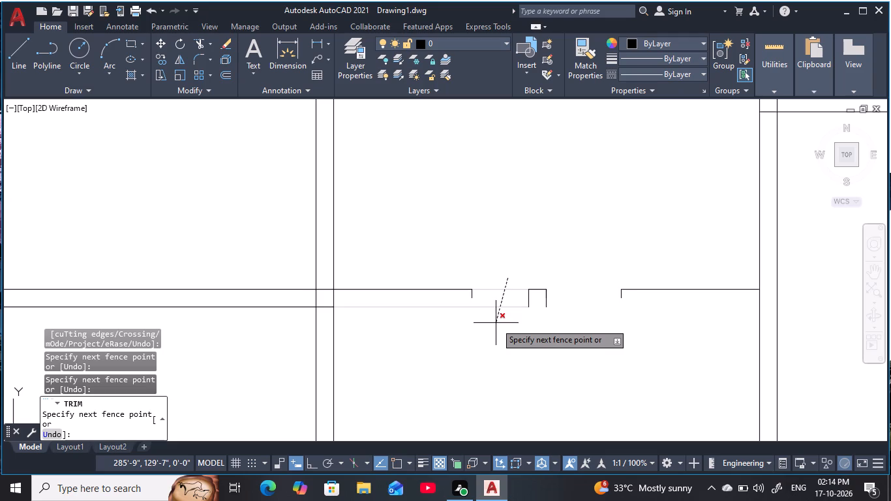
left_click(501, 290)
left_click(522, 295)
left_click(542, 297)
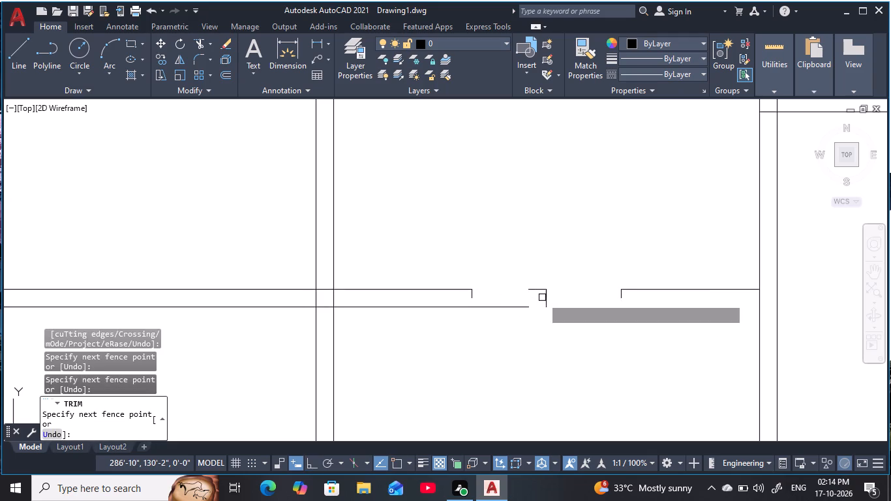
left_click(547, 297)
left_click(551, 297)
left_click(551, 300)
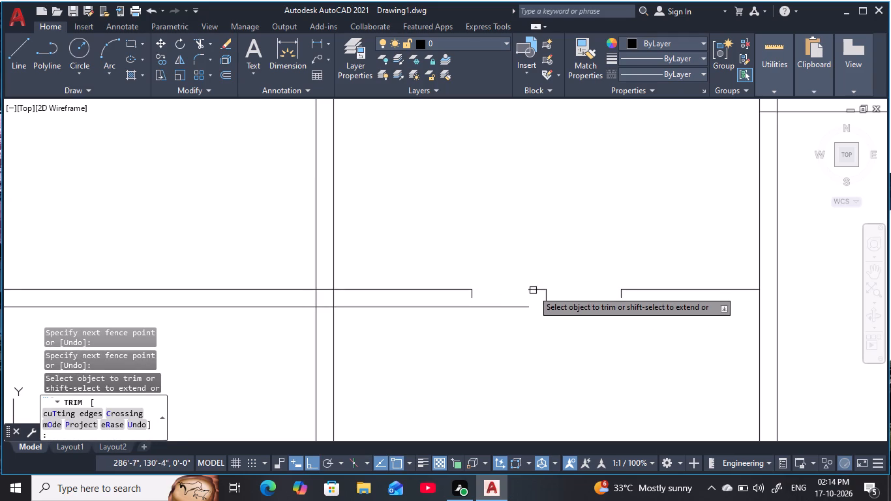
left_click(533, 290)
left_click(545, 299)
key("Escape")
key("Escape")
key("Escape")
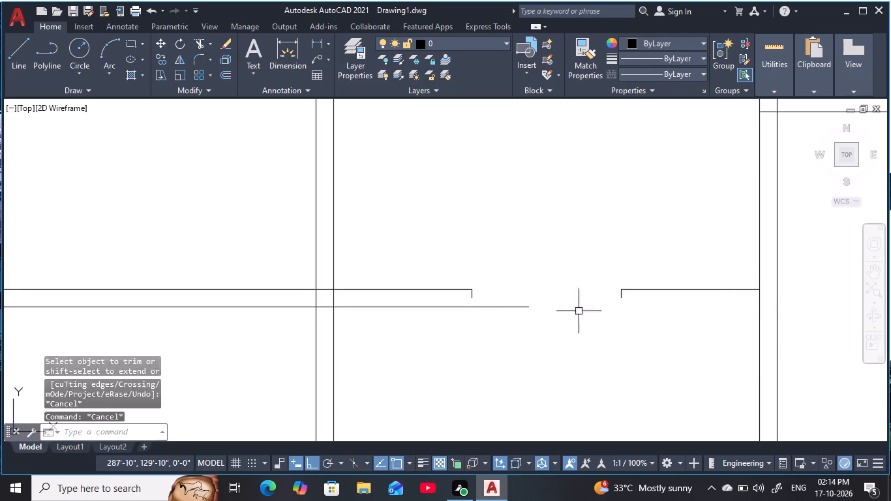
key("Escape")
key("Escape")
key("Escape")
key("Escape")
key("Escape")
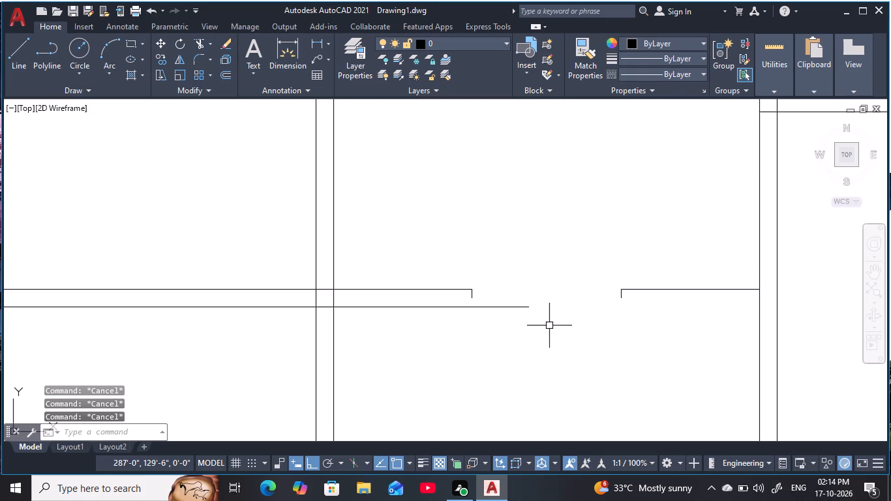
key("Escape")
Extend the short line at the opening's left side down to the partition's bottom line.
key("e")
type("x")
key("space")
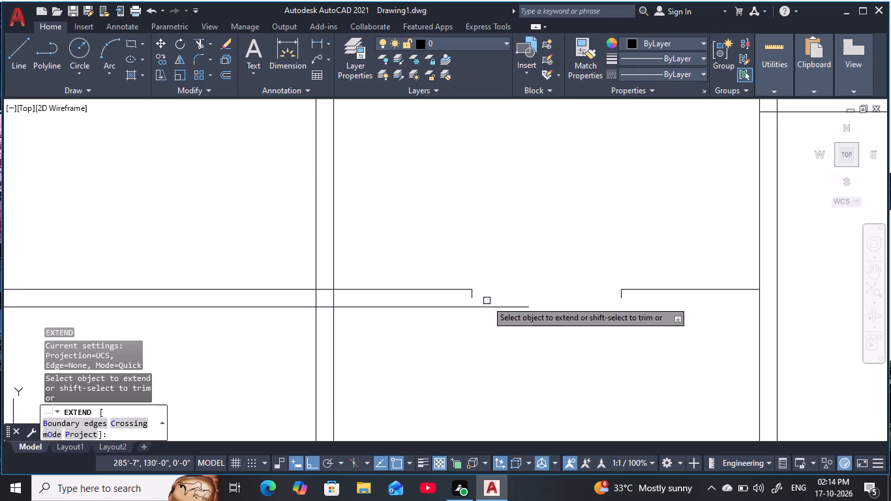
left_click(474, 295)
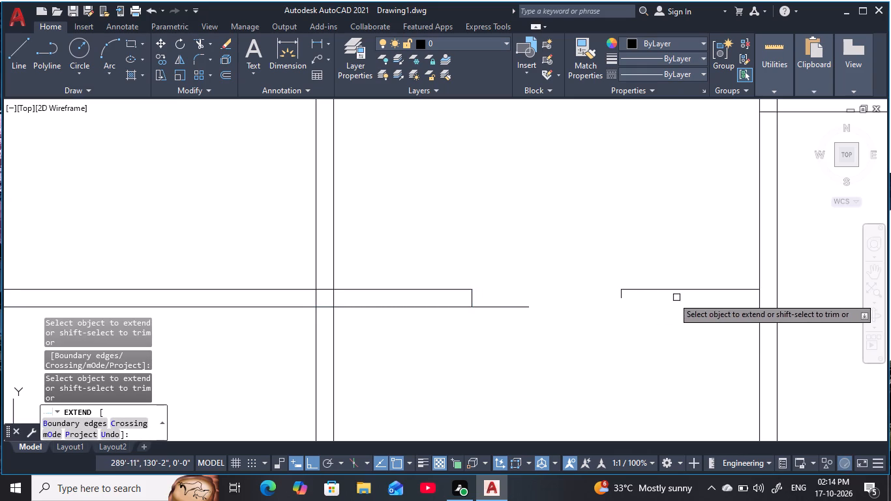
key("Escape")
key("Escape")
key("Escape")
key("Escape")
key("Escape")
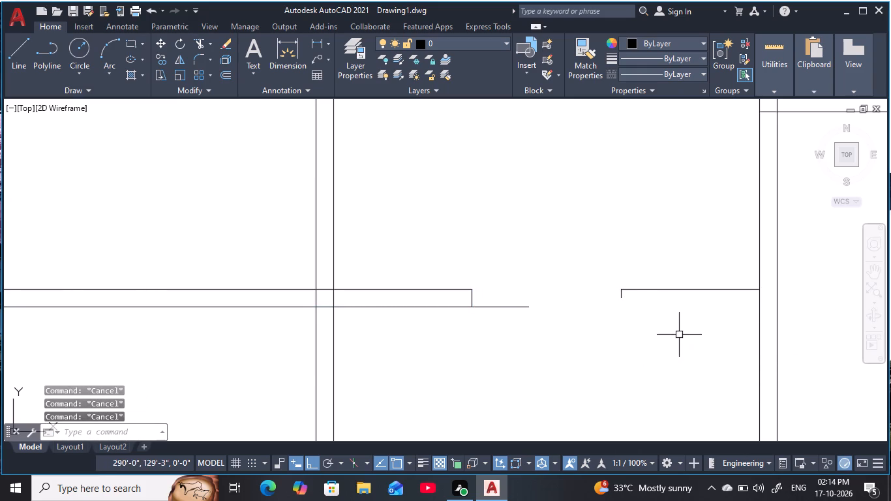
key("Escape")
Extend the partition's bottom line across the opening to the right-hand vertical partition.
key("e")
key("x")
key("space")
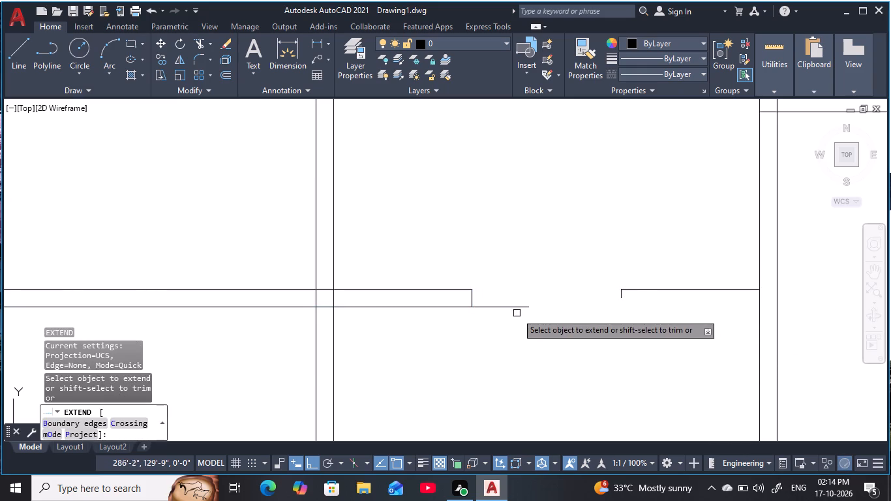
left_click(511, 309)
scroll(708, 288, "down", 2)
middle_click_drag(699, 295, 693, 330)
key("Escape")
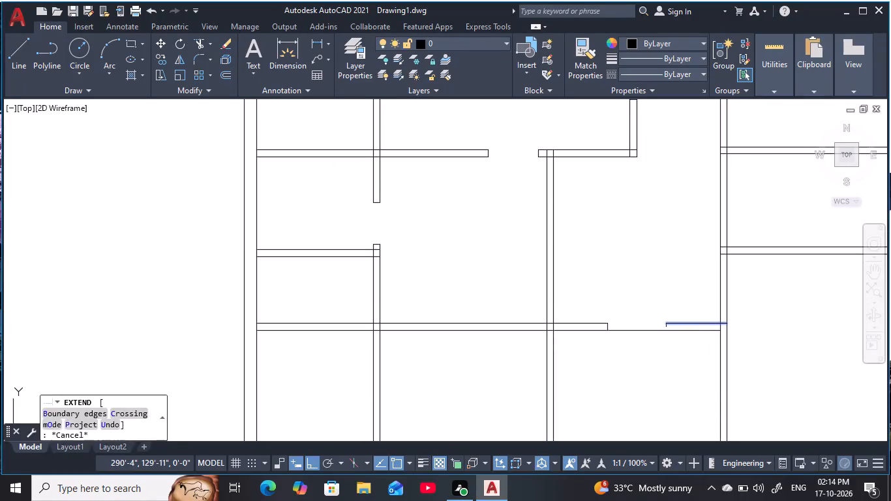
key("Escape")
key("Escape")
key("Escape")
key("Escape")
key("Escape")
key("Escape")
key("Escape")
key("Escape")
scroll(674, 328, "up", 1)
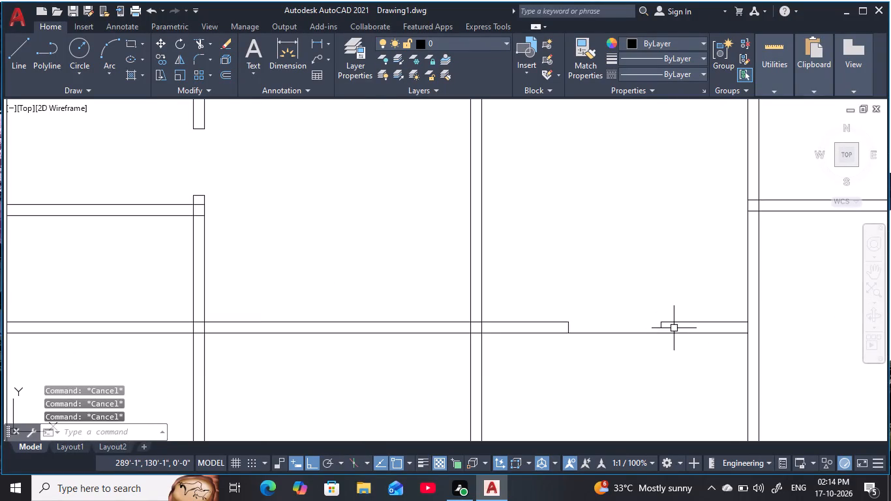
Extend the short line at the opening's right side down to the partition's bottom line.
key("space")
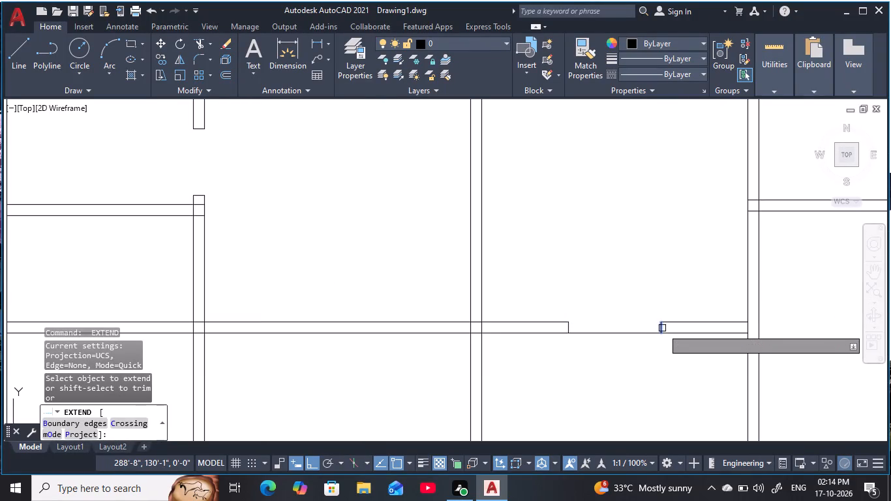
left_click(662, 328)
key("Escape")
key("Escape")
key("Escape")
key("Escape")
key("Escape")
key("Escape")
key("Escape")
key("Escape")
key("Escape")
key("Escape")
key("Escape")
key("Escape")
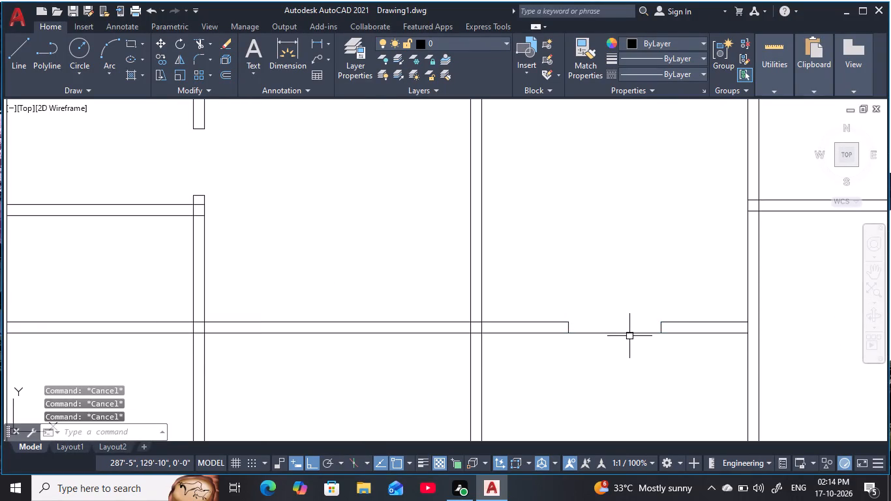
Trim the partition's bottom line between the two jambs to clear the opening.
type("tr")
key("space")
left_click(622, 329)
left_click(613, 348)
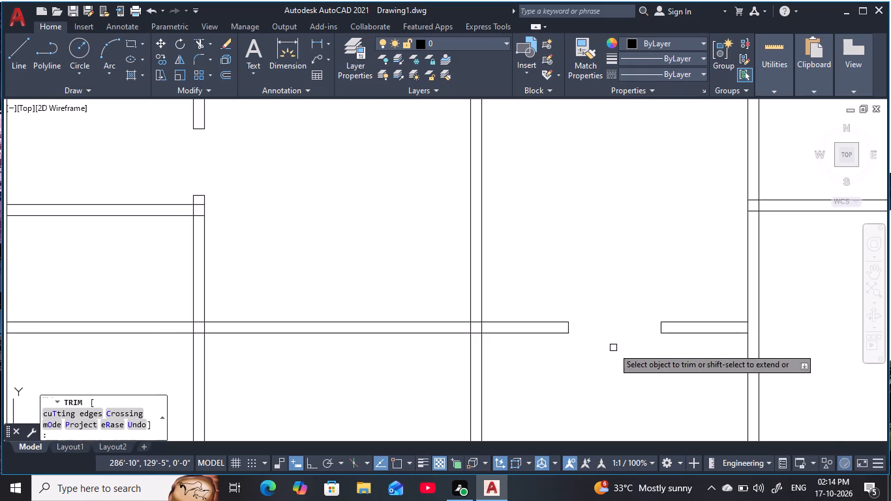
Offset the bottom line of the long horizontal partition 6" downward, toward the lower rooms.
scroll(610, 354, "down", 2)
middle_click_drag(610, 355, 633, 331)
key("Escape")
key("Escape")
key("Escape")
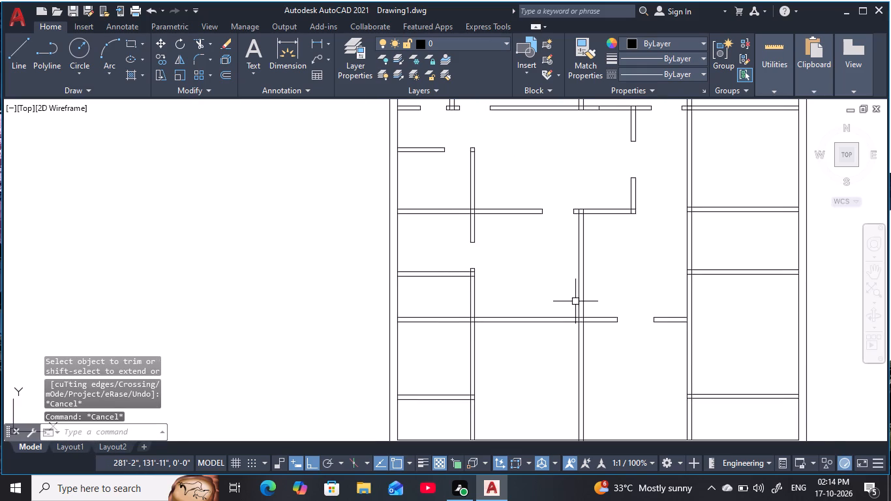
key("Escape")
key("Escape")
key("Escape")
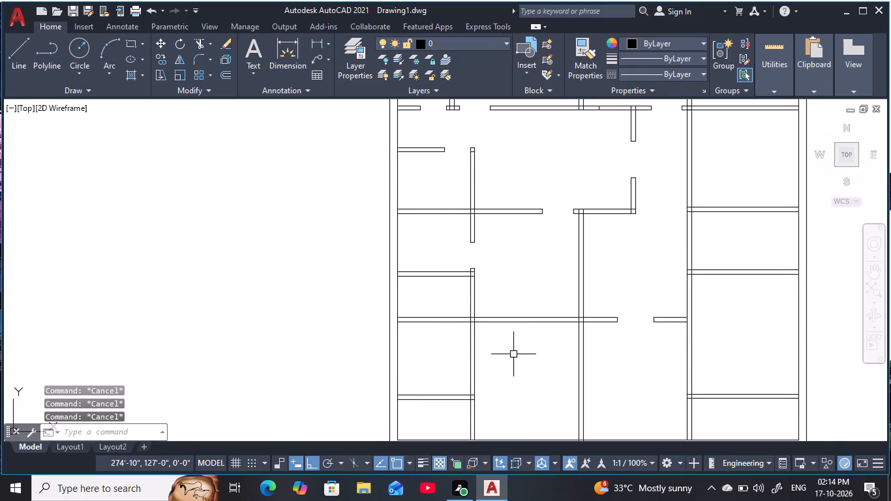
middle_click_drag(532, 361, 489, 284)
key("Escape")
key("Escape")
key("o")
key("space")
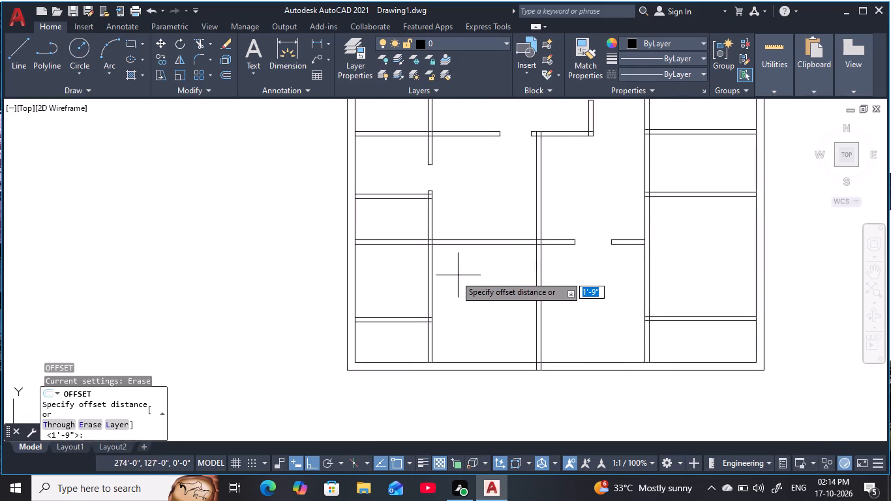
type("6")
key("space")
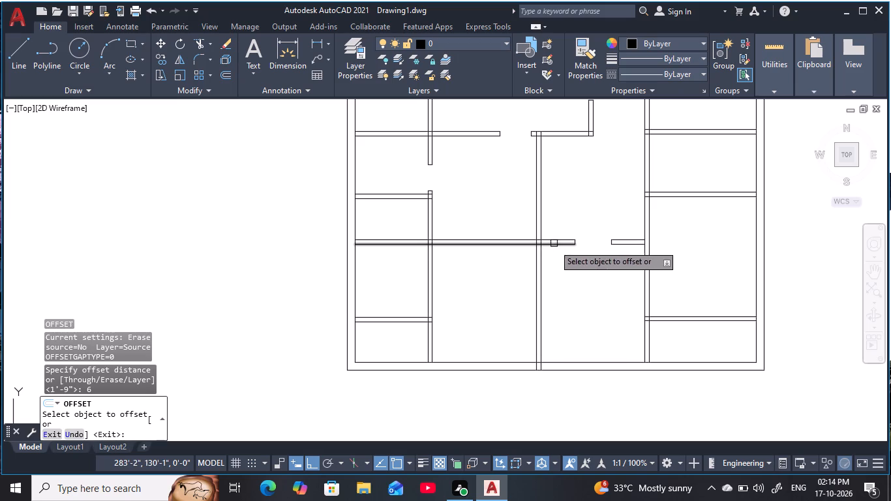
left_click(554, 245)
left_click(550, 311)
key("Escape")
key("Escape")
key("Escape")
key("Escape")
key("Escape")
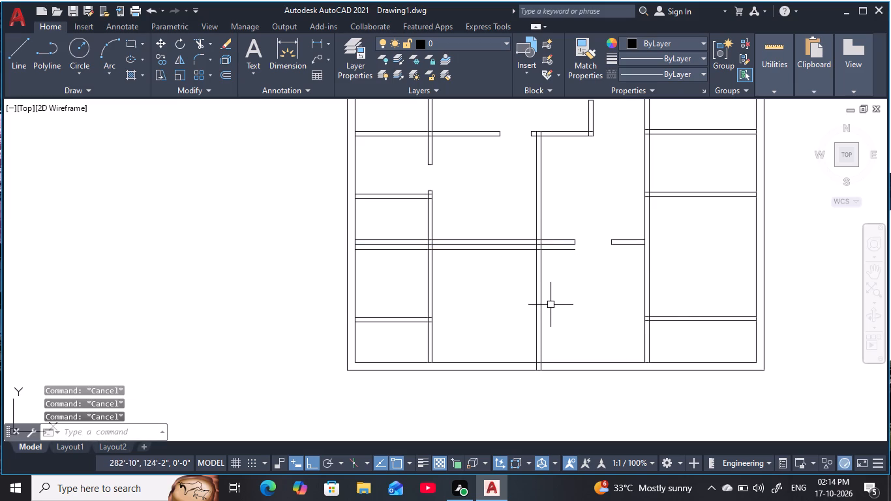
Offset the new line below the long horizontal partition another 3' downward to mark the opening's far edge.
key("o")
key("space")
key("3")
key("apostrophe")
key("space")
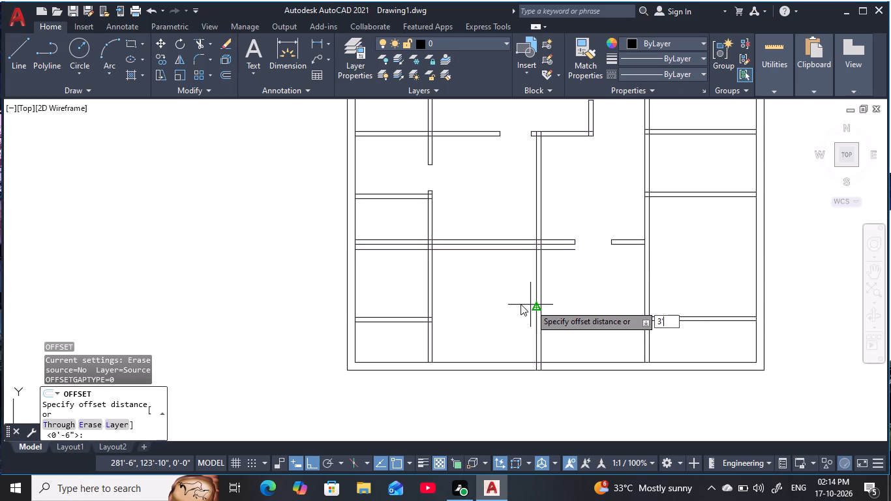
left_click(525, 249)
left_click(519, 337)
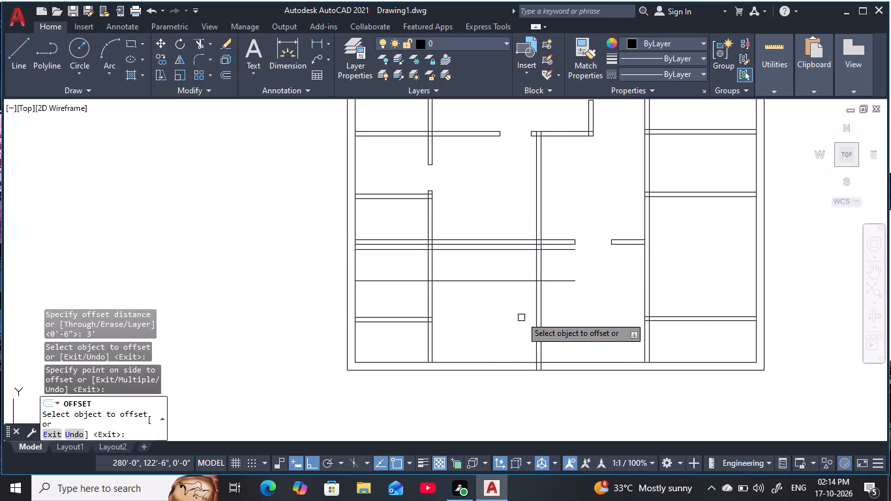
key("Escape")
key("Escape")
key("Escape")
key("Escape")
key("Escape")
key("Escape")
Trim the 3' offset line on both sides of the middle vertical partition and cut that partition open between the two offset lines.
type("tr")
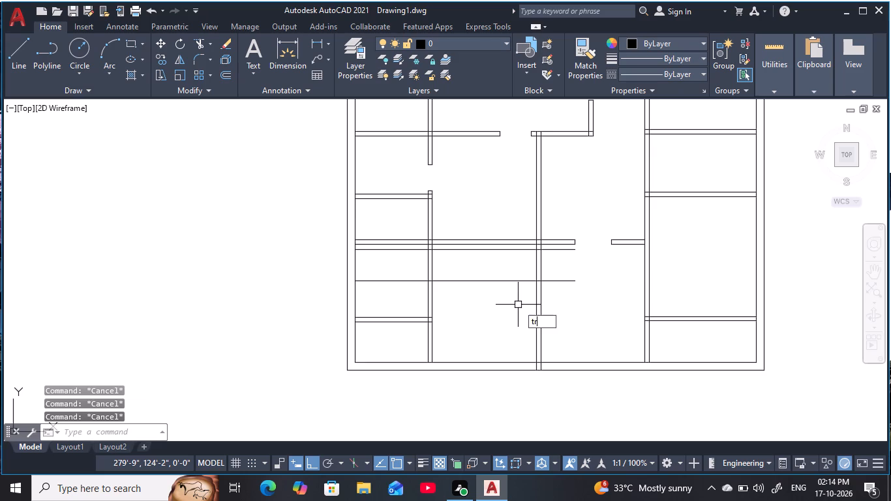
key("space")
key("space")
left_click(554, 274)
left_click(558, 312)
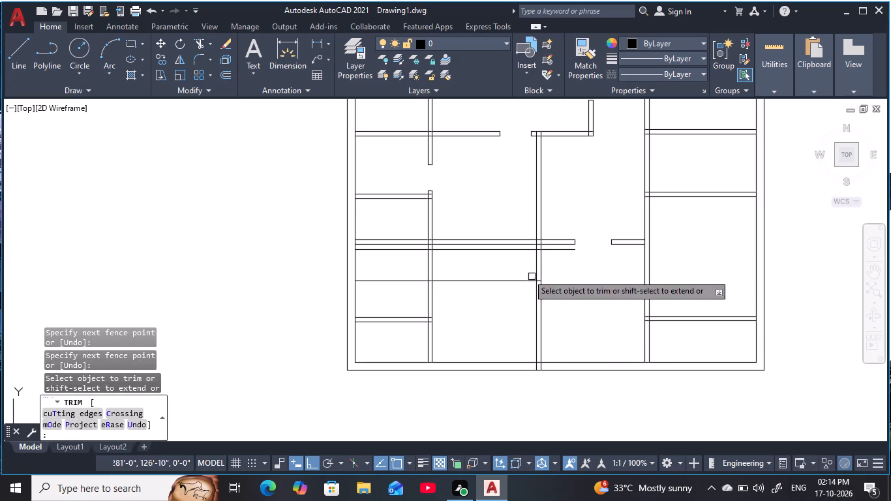
left_click(507, 269)
left_click(508, 311)
left_click(517, 269)
left_click(552, 262)
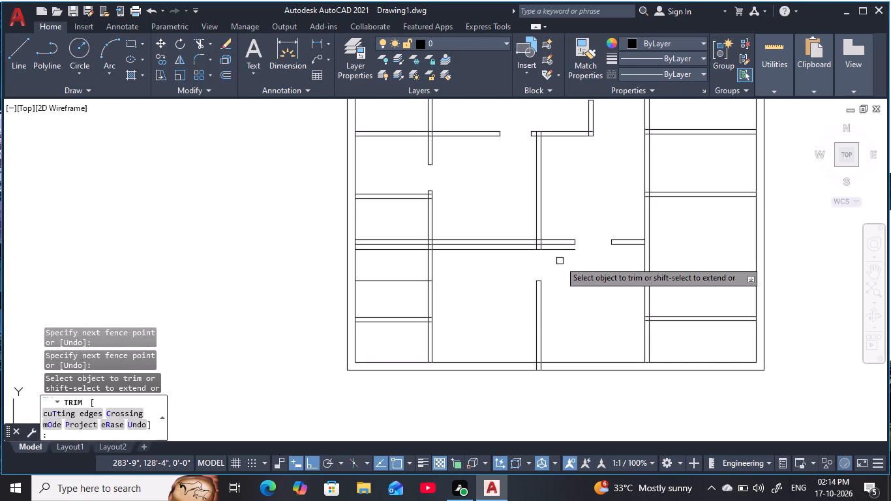
Trim the leftover 6" offset line beside the middle partition and both offset lines inside the left room.
left_click(560, 251)
left_click(520, 253)
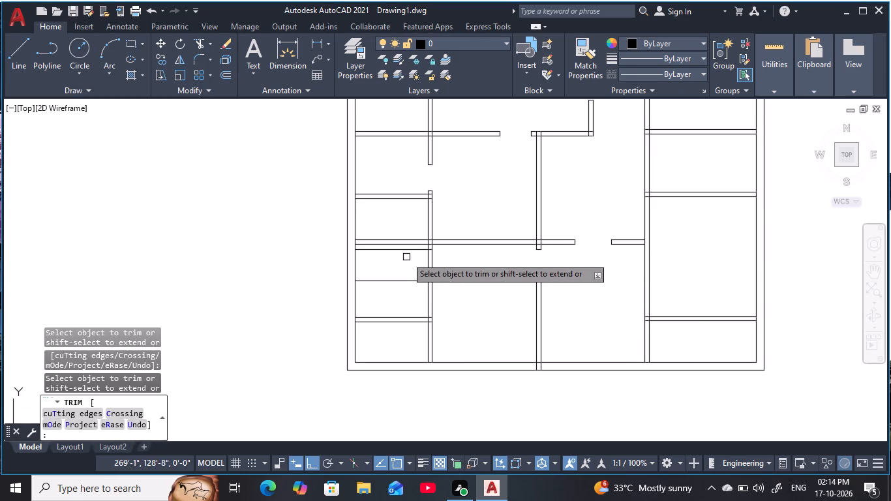
left_click(404, 251)
left_click(411, 278)
left_click(406, 296)
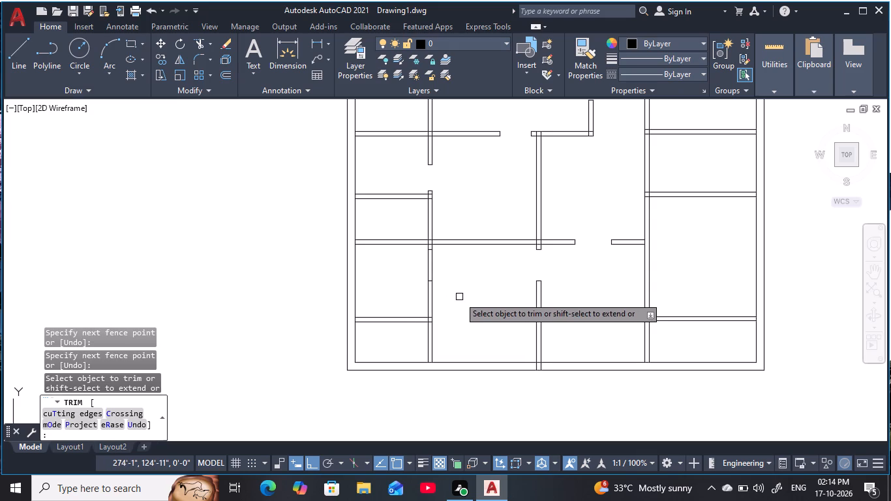
key("Escape")
key("Escape")
key("Escape")
key("Escape")
key("Escape")
key("Escape")
key("Escape")
key("Escape")
key("Escape")
key("Escape")
key("Escape")
key("Escape")
key("Escape")
key("Escape")
key("Escape")
key("Escape")
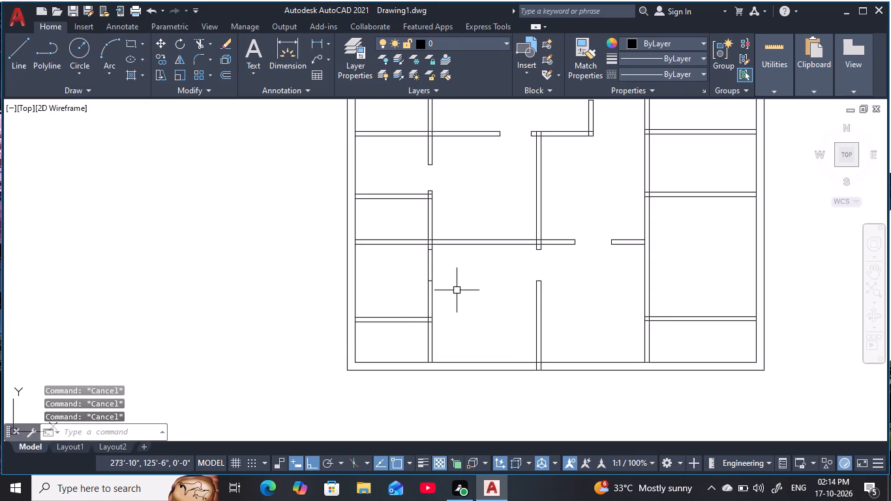
Offset the top line of the lowest horizontal partition in the left rooms 4" upward.
type("o 4")
key("space")
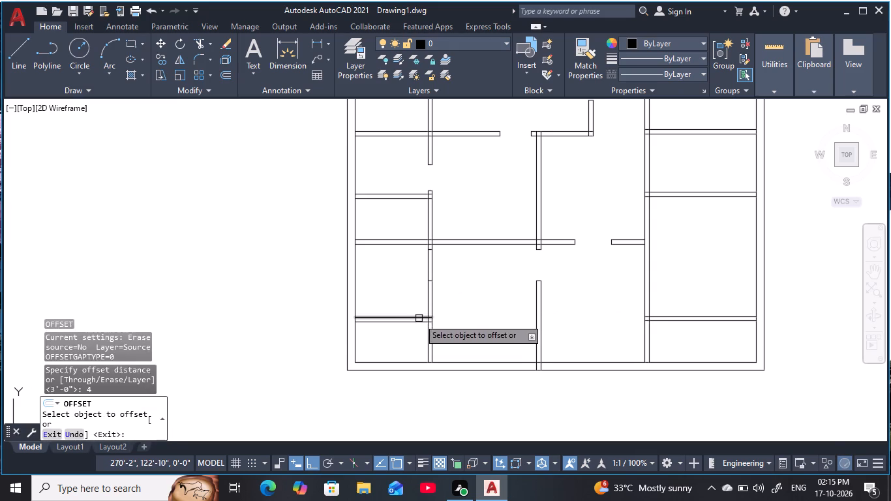
left_click(419, 318)
left_click(420, 292)
key("Escape")
key("Escape")
key("Escape")
key("Escape")
key("Escape")
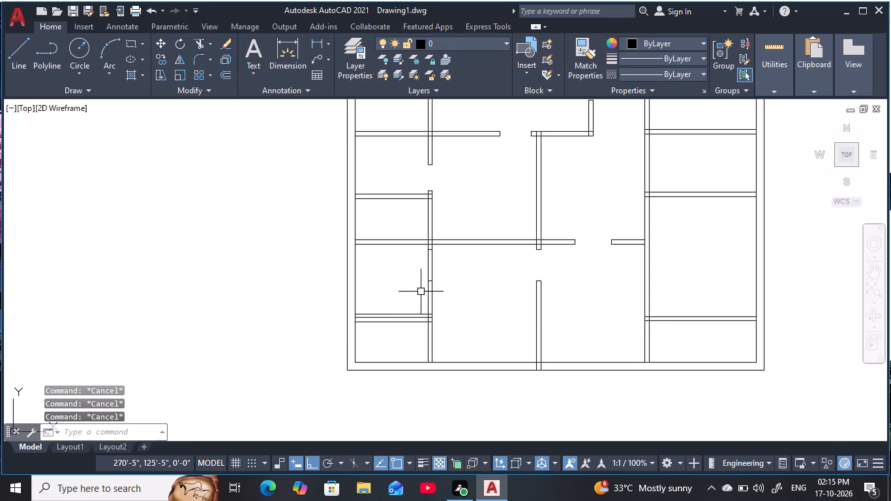
Offset the new 4" line above the lowest left partition 2'6" upward for a door width.
type("o")
key("space")
key("2")
type("'\\")
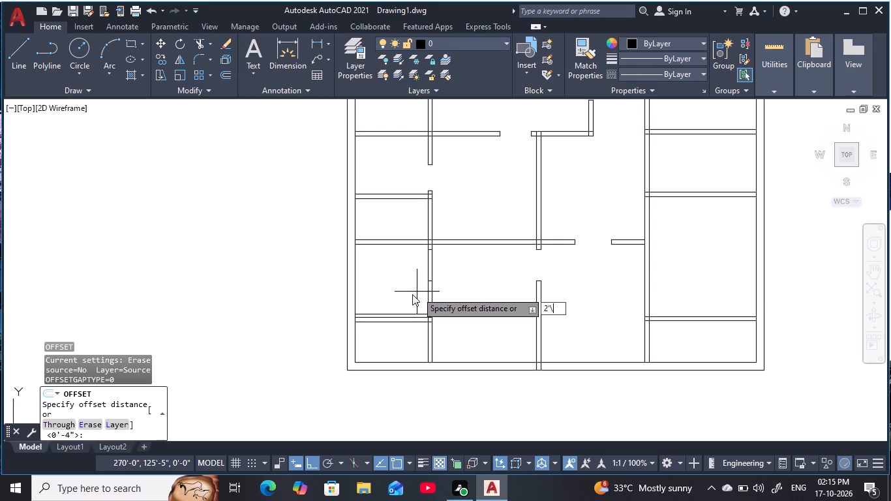
key("BackSpace")
key("6")
key("space")
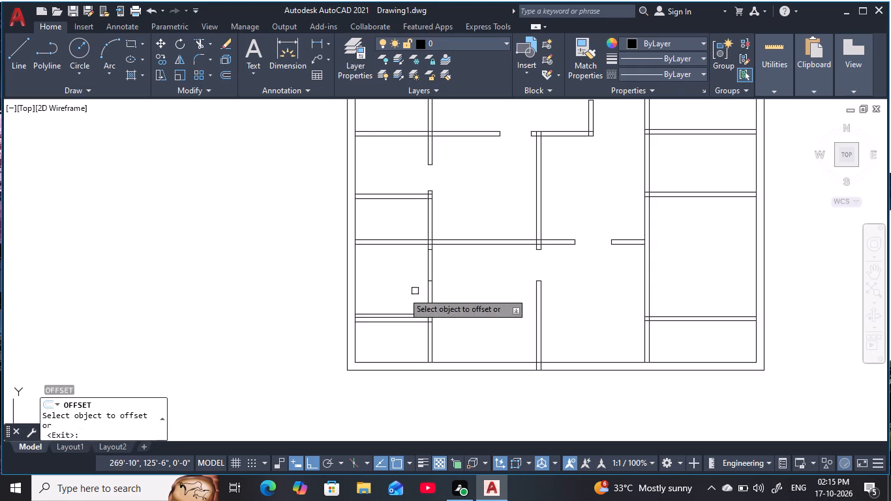
left_click(410, 315)
left_click(420, 266)
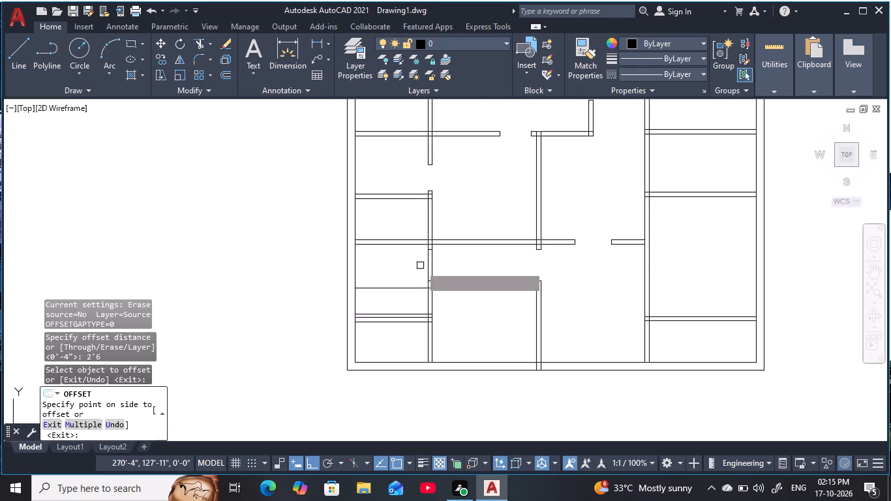
key("Escape")
key("Escape")
key("Escape")
key("Escape")
key("Escape")
key("Escape")
key("Escape")
key("Escape")
key("Escape")
key("Escape")
key("Escape")
key("Escape")
key("Escape")
key("Escape")
key("Escape")
key("Escape")
key("Escape")
key("Escape")
Trim the left vertical partition open between the 4" and 2'6" offset lines, and remove the leftover lines inside the left room.
type("tr")
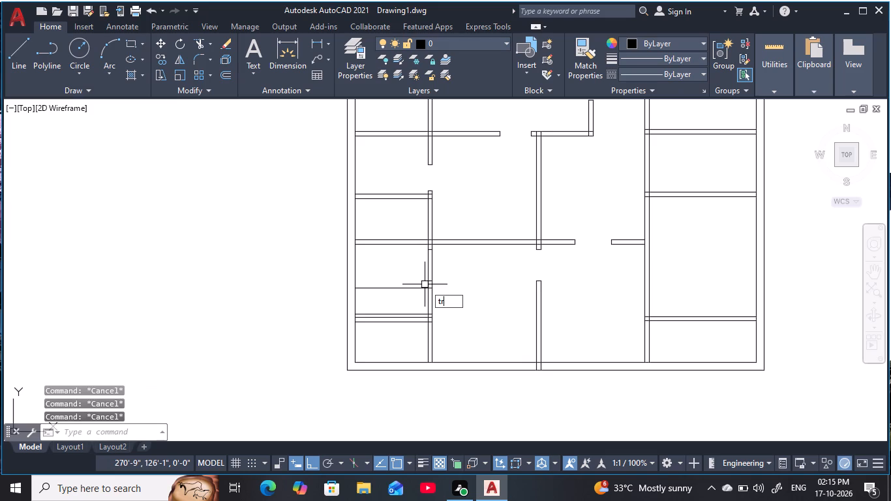
key("space")
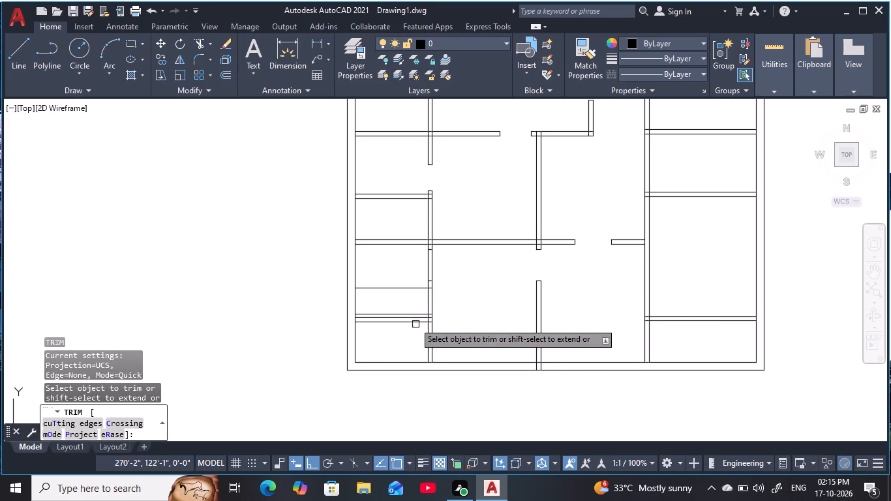
left_click(404, 284)
left_click(412, 296)
left_click(416, 300)
left_click(449, 301)
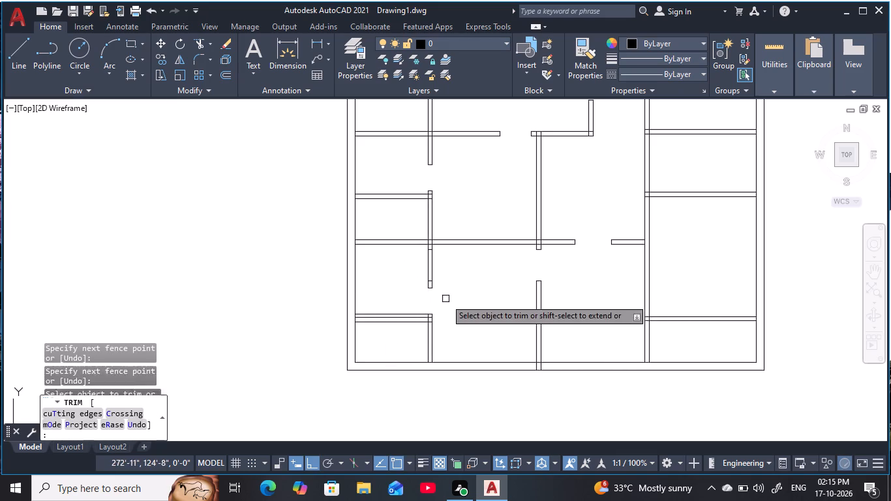
left_click(407, 316)
key("Escape")
key("Escape")
key("Escape")
key("Escape")
key("Escape")
key("Escape")
key("Escape")
key("Escape")
key("Escape")
key("Escape")
key("Escape")
key("Escape")
key("Escape")
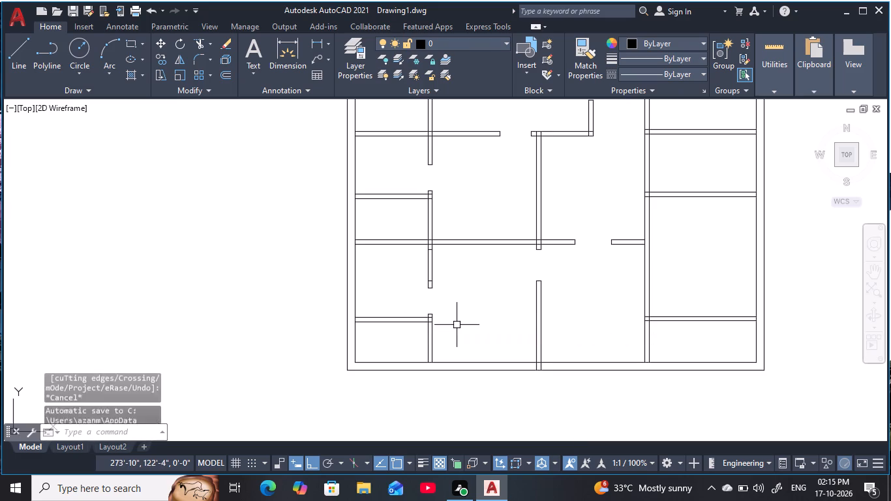
key("Escape")
key("Escape")
key("Escape")
key("Escape")
key("Escape")
key("Escape")
key("Escape")
key("Escape")
key("Escape")
key("Escape")
key("Escape")
key("Escape")
key("Escape")
key("Escape")
key("Escape")
key("Escape")
key("Escape")
key("Escape")
key("Escape")
key("Escape")
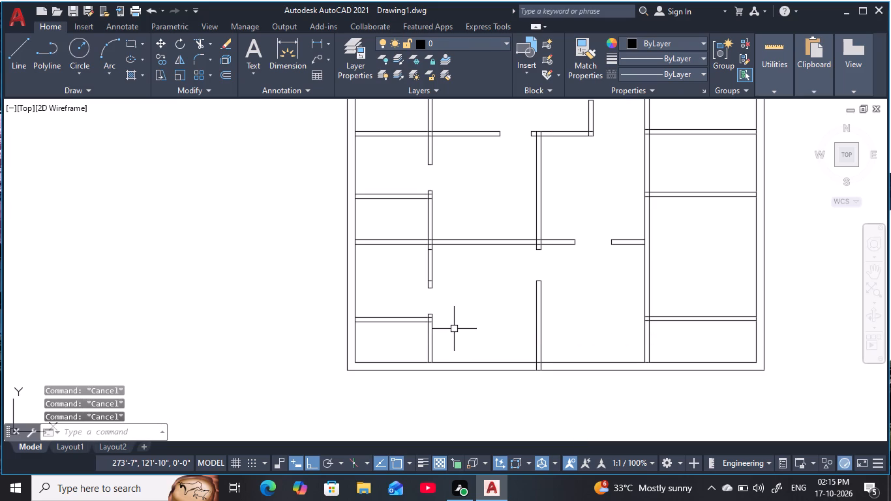
Offset the bottom line of the lowest horizontal partition in the left rooms 2'6" downward for a door width.
type("o")
key("space")
type("2'6")
key("space")
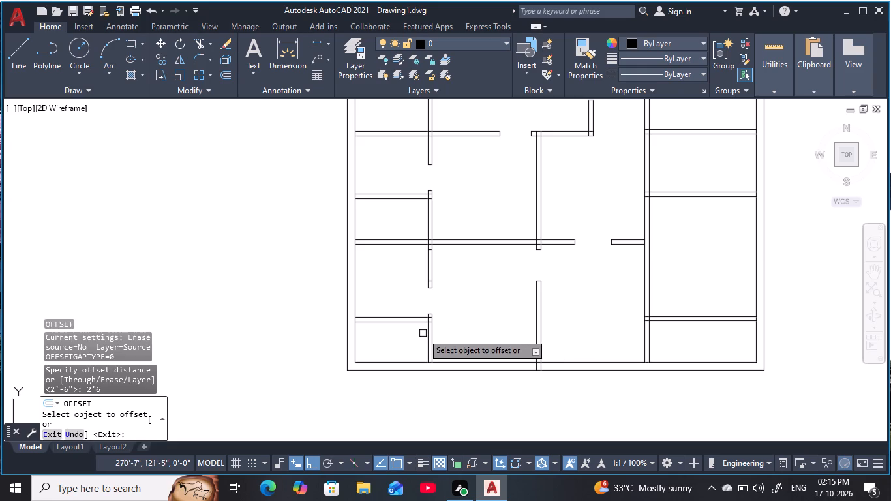
left_click(417, 322)
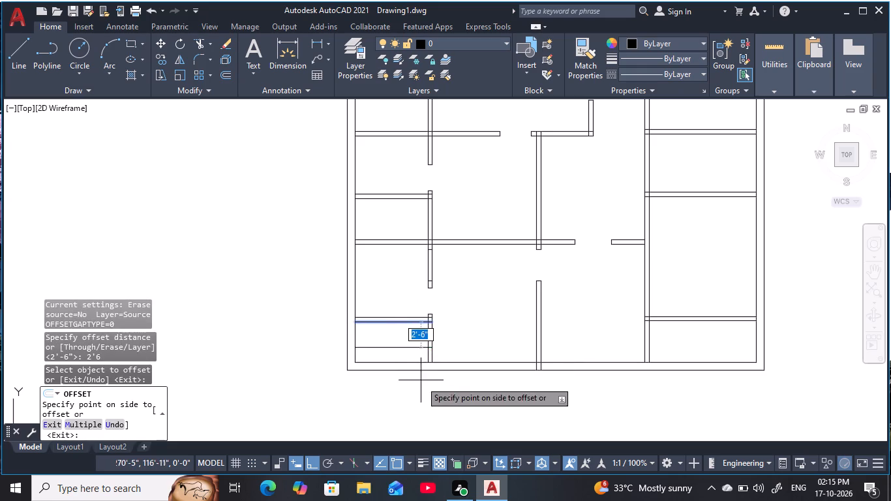
left_click(421, 397)
key("Escape")
key("Escape")
key("Escape")
key("Escape")
key("Escape")
key("Escape")
key("Escape")
key("Escape")
key("Escape")
key("Escape")
key("Escape")
key("Escape")
key("Escape")
key("Escape")
Trim the left vertical partition open below the lowest left horizontal partition and remove the leftover 2'6" offset line inside the room.
type("tr")
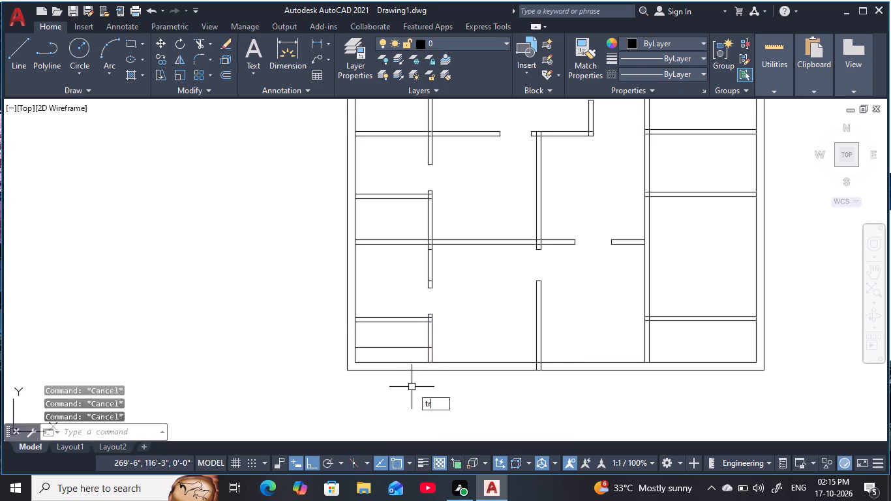
key("space")
left_click_drag(438, 337, 408, 335)
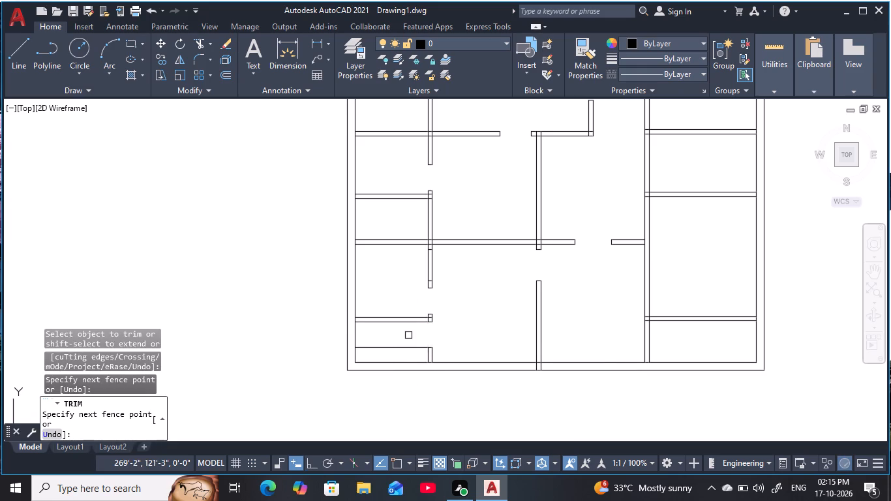
left_click_drag(408, 335, 402, 354)
scroll(460, 337, "down", 1)
middle_click_drag(467, 337, 439, 383)
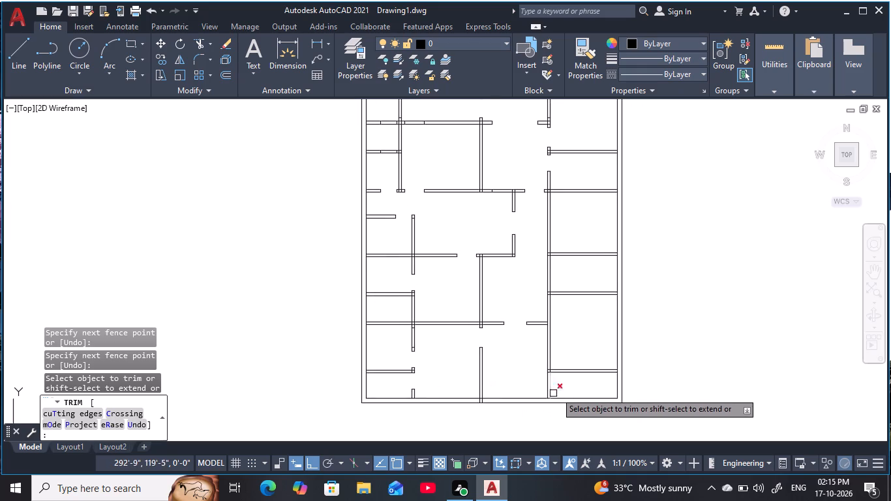
scroll(574, 387, "down", 1)
middle_click_drag(574, 387, 552, 377)
key("Escape")
scroll(552, 377, "up", 2)
key("Escape")
middle_click_drag(552, 377, 545, 358)
key("Escape")
key("Escape")
key("Escape")
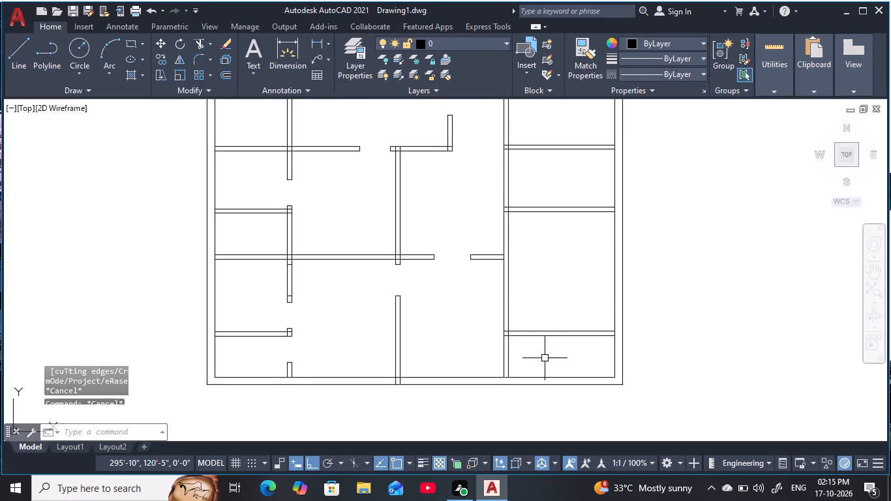
key("Escape")
key("Escape")
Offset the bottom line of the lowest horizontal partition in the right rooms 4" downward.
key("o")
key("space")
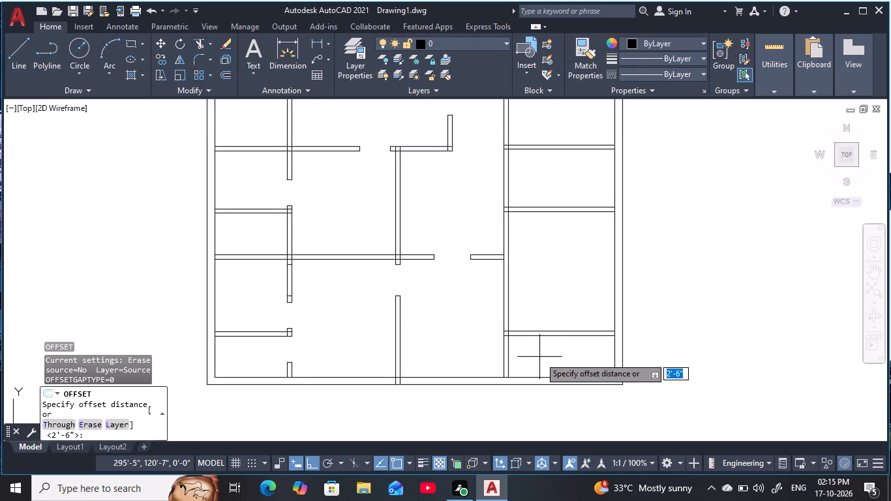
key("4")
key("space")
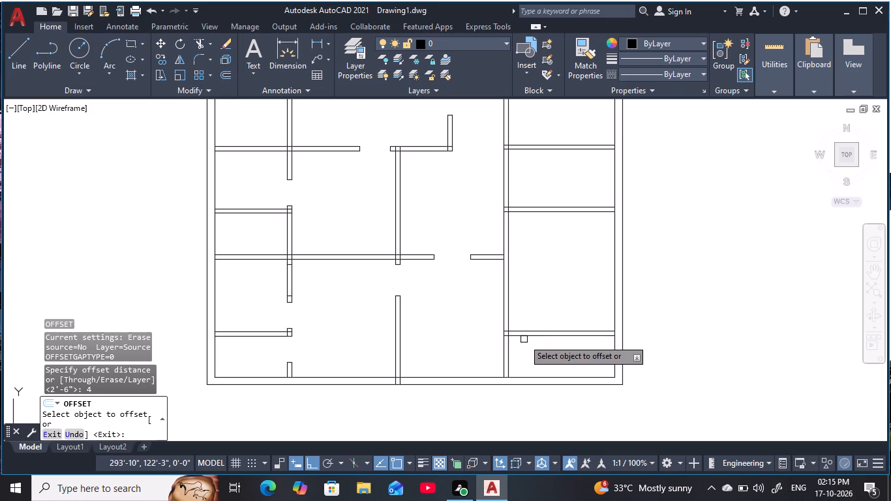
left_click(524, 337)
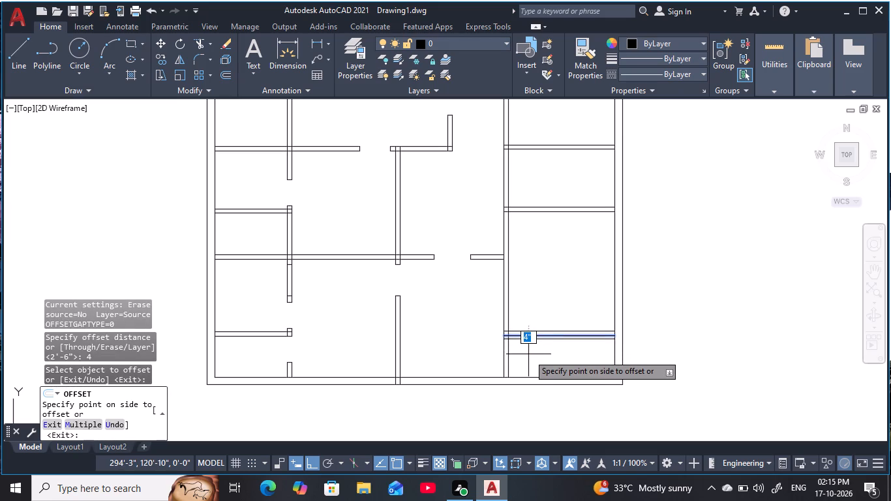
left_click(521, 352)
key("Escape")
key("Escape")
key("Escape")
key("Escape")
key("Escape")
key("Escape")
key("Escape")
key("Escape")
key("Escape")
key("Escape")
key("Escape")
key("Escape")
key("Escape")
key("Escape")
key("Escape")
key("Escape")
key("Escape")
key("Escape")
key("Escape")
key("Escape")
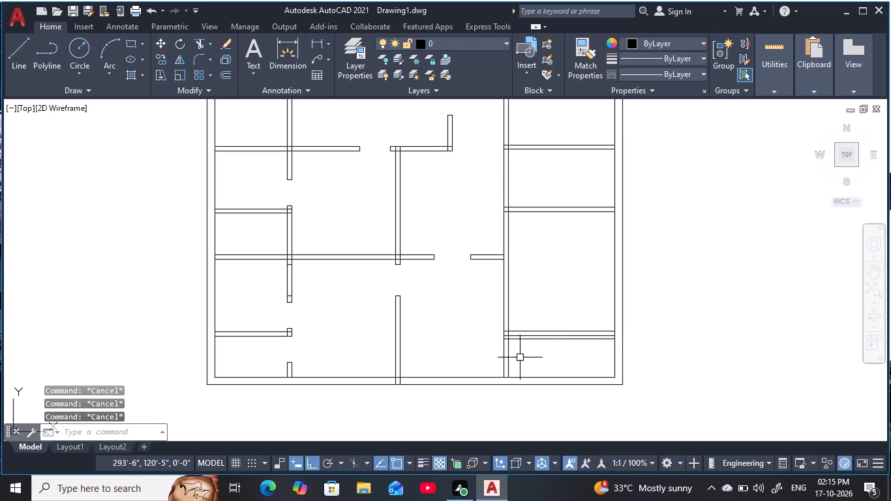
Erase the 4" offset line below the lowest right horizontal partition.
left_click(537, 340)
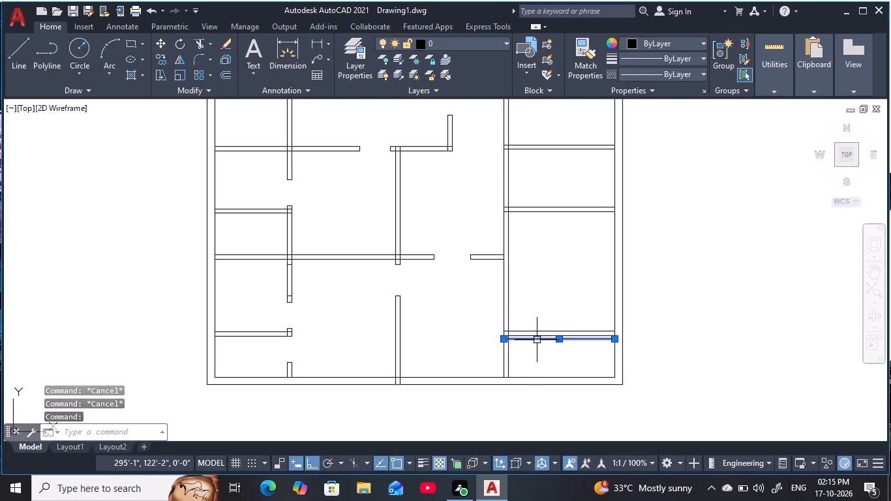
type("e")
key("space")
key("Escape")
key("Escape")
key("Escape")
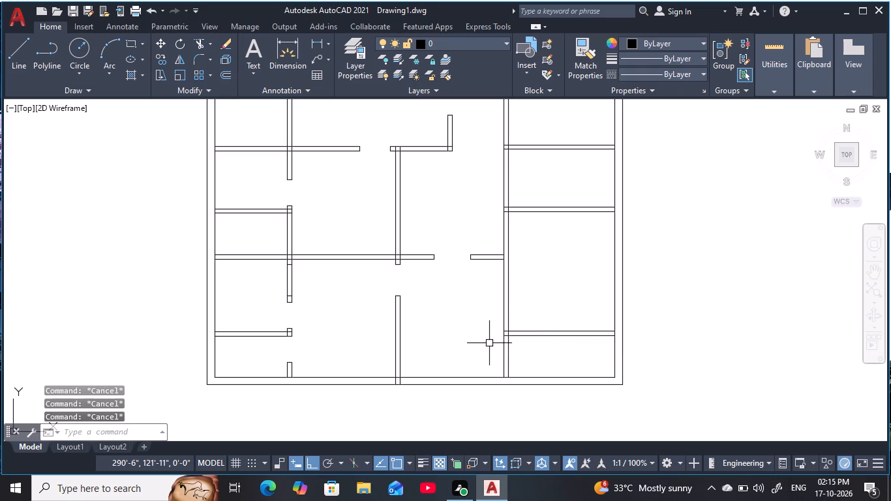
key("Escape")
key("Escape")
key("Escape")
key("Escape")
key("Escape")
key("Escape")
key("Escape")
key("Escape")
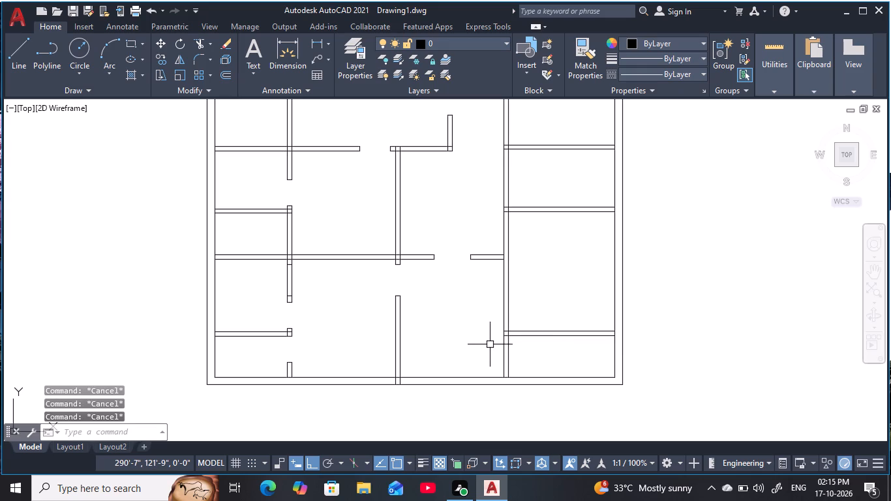
Offset the right face of the right vertical partition 6' into the right rooms.
key("o")
key("space")
type("6'")
key("space")
left_click(510, 362)
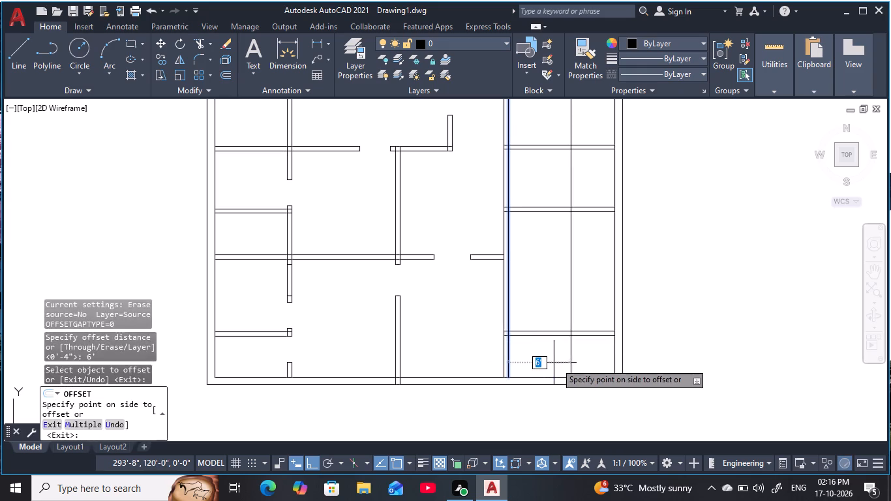
left_click(582, 360)
key("Escape")
key("Escape")
key("Escape")
key("Escape")
key("Escape")
Offset the new vertical line in the right rooms 5" to its right to form a partition.
type("o")
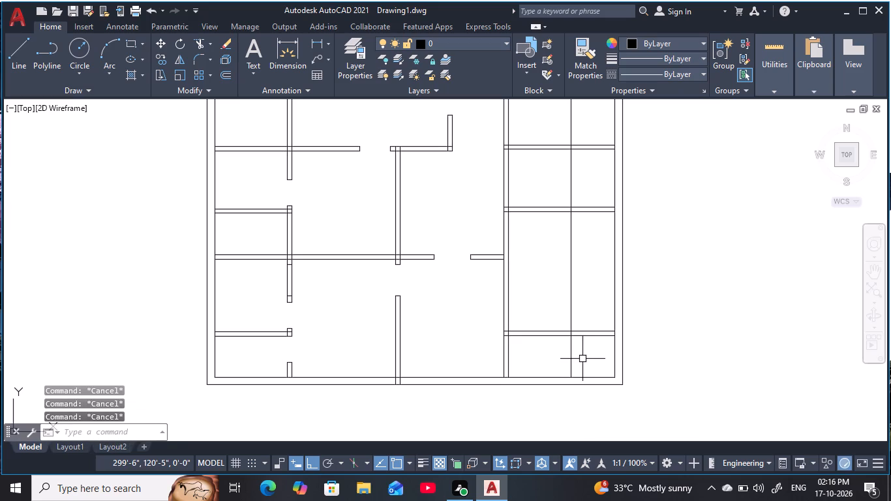
key("space")
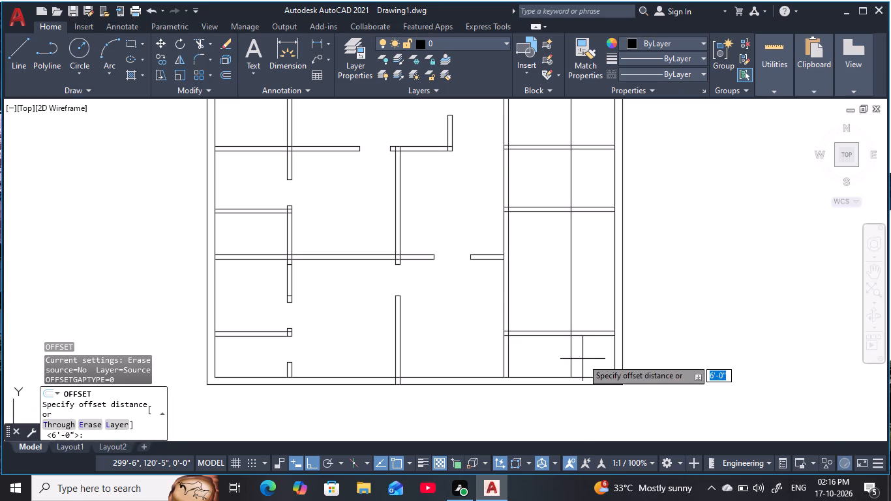
type("5")
key("space")
left_click(573, 359)
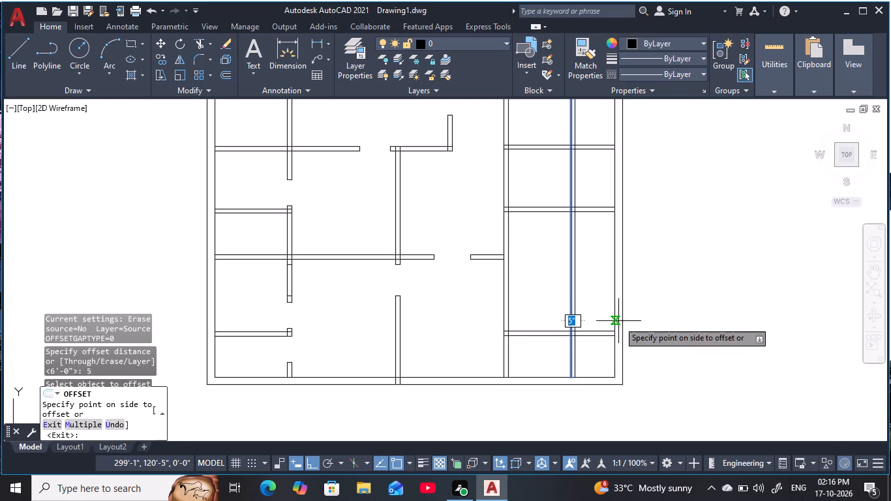
left_click(643, 354)
key("Escape")
key("Escape")
key("Escape")
key("Escape")
key("Escape")
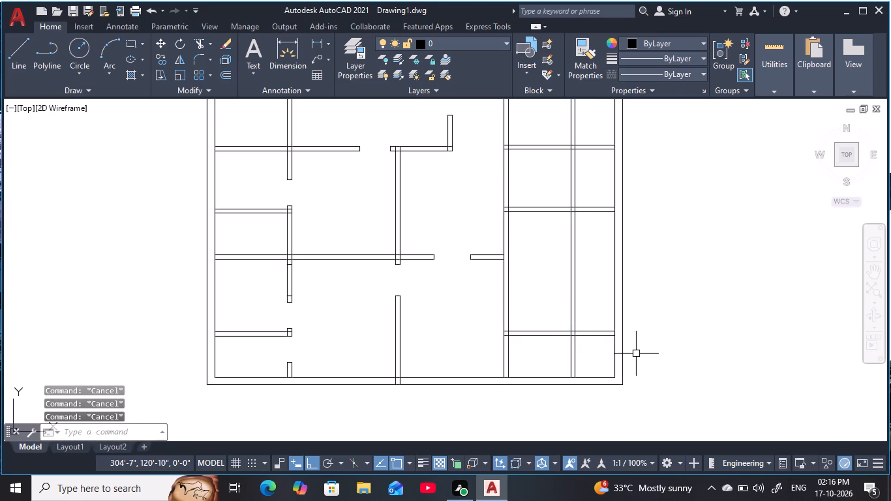
Trim both lines of the new 5" partition out of the room above the lowest right horizontal partition.
key("Escape")
key("t")
key("r")
key("space")
left_click(579, 321)
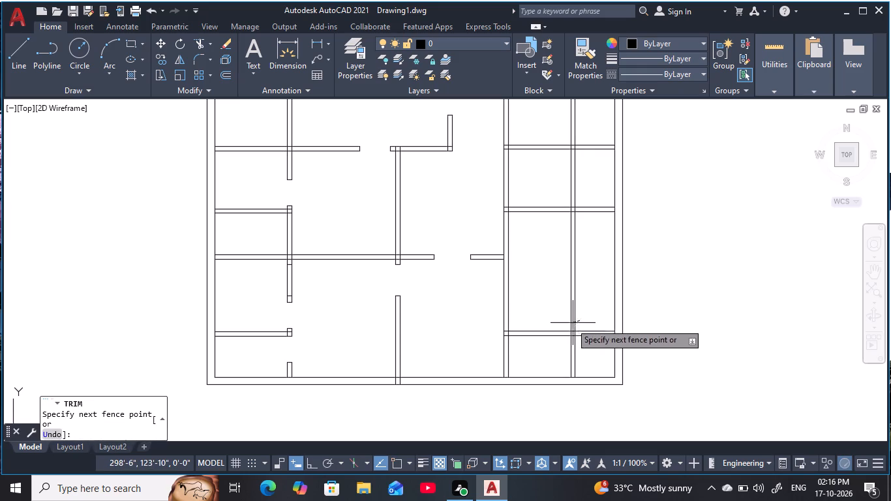
left_click(557, 322)
key("Escape")
key("Escape")
Erase the remaining upper lines of the new 5" partition, keeping only its portion in the bottom right room.
left_click(591, 187)
left_click(543, 182)
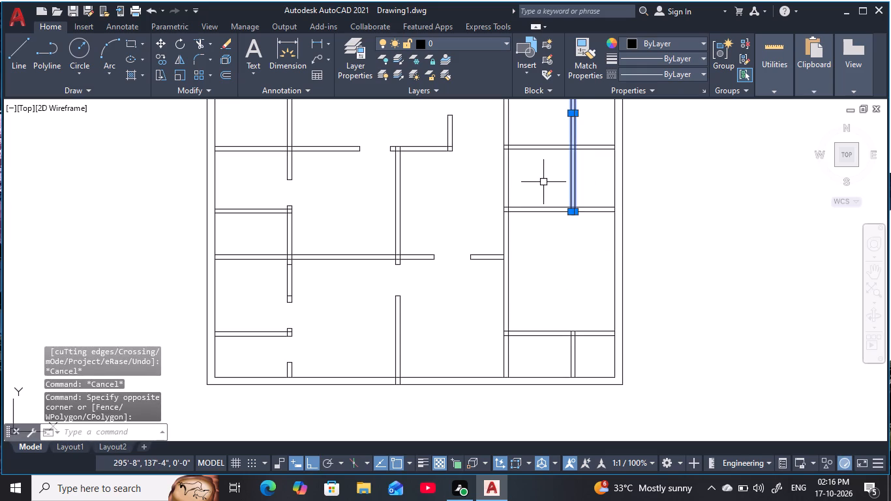
type("e")
key("space")
key("Escape")
key("Escape")
key("Escape")
Offset the bottom line of the lowest right horizontal partition 4" downward.
scroll(551, 324, "up", 1)
middle_click_drag(550, 326, 555, 296)
key("Escape")
scroll(555, 286, "up", 1)
middle_click_drag(555, 296, 554, 284)
key("Escape")
type("o")
key("space")
type("4")
key("space")
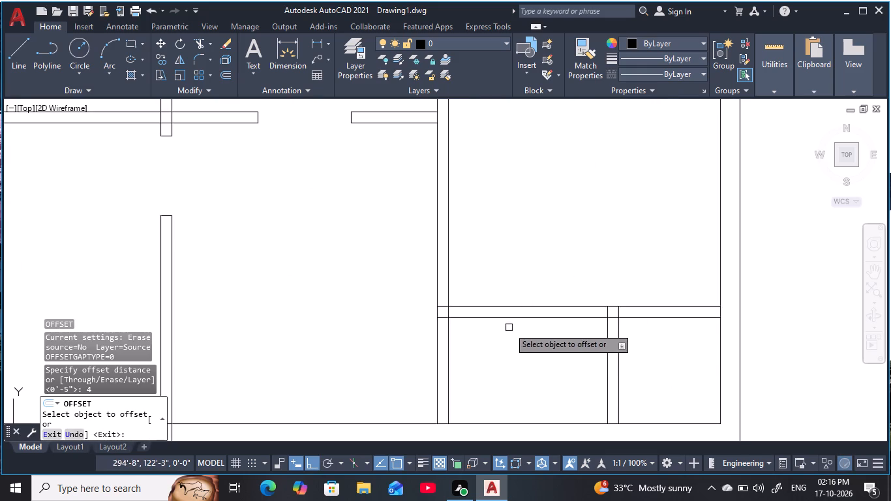
left_click(513, 318)
left_click(516, 366)
key("Escape")
key("Escape")
key("Escape")
key("Escape")
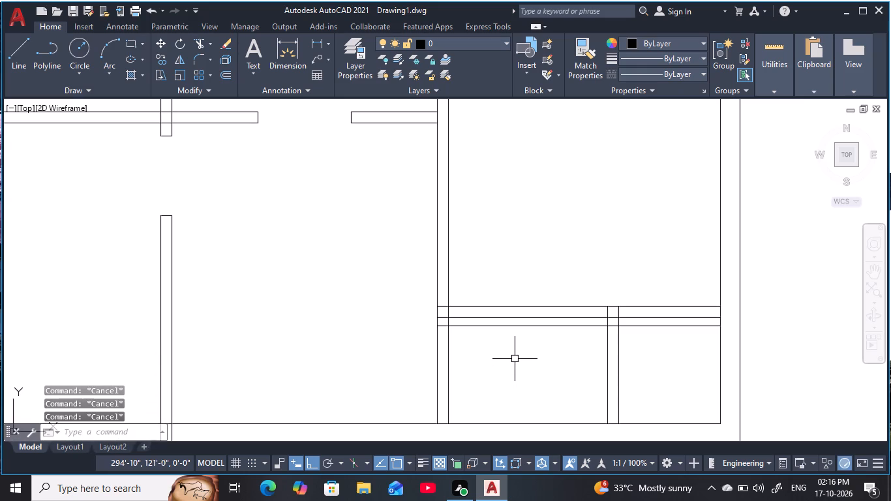
key("Escape")
key("Escape")
Offset the new 4" line in the bottom right room 2'6" downward for a door width.
key("o")
key("space")
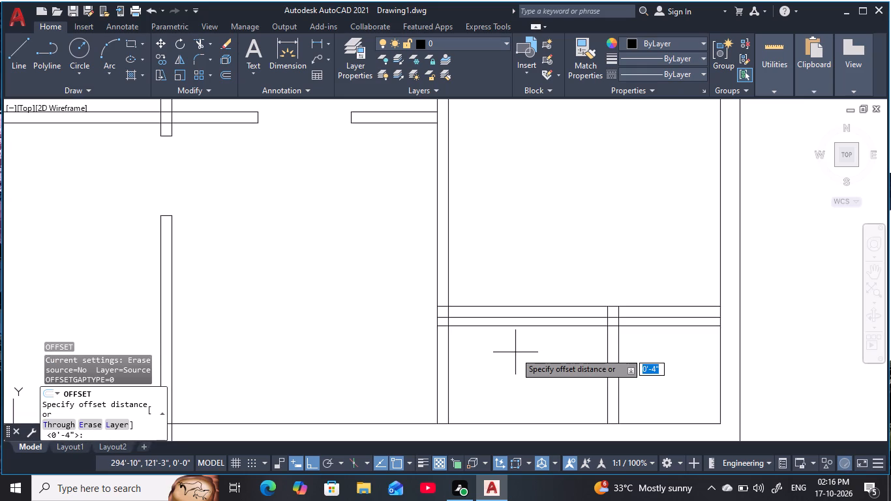
key("2")
key("apostrophe")
type("6")
key("space")
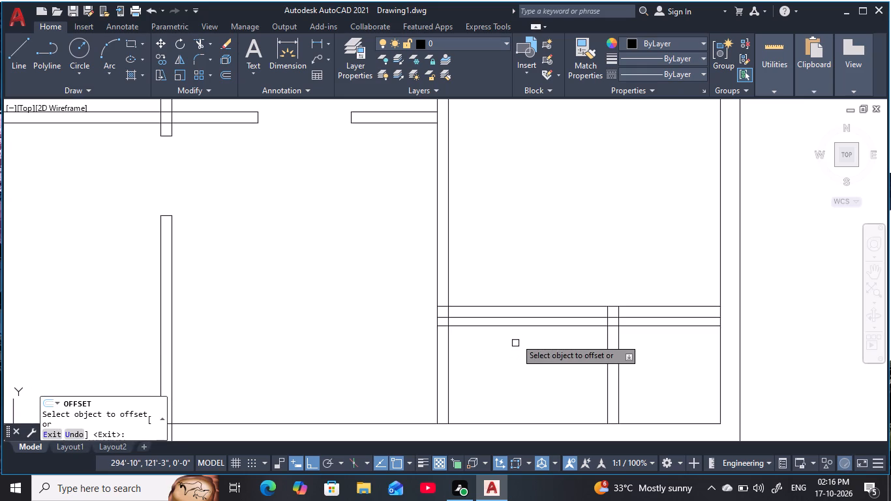
left_click(515, 330)
left_click(517, 322)
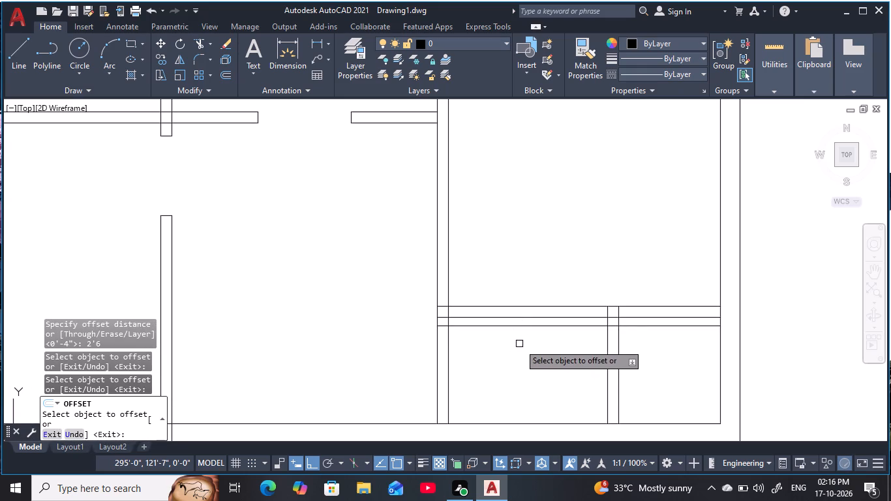
left_click(523, 328)
left_click(532, 403)
key("Escape")
key("Escape")
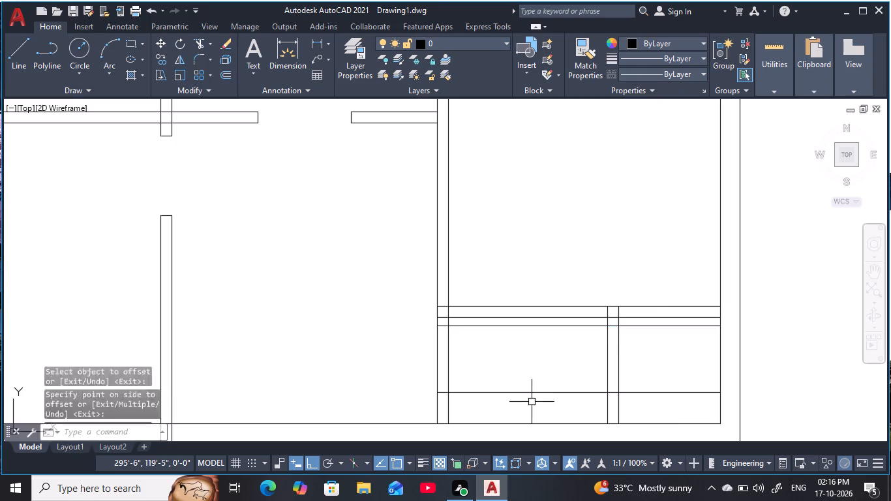
key("Escape")
key("Escape")
key("Escape")
Trim the door opening in the left wall of the bottom right room and remove the leftover offset line pieces across both compartments.
key("t")
key("r")
key("space")
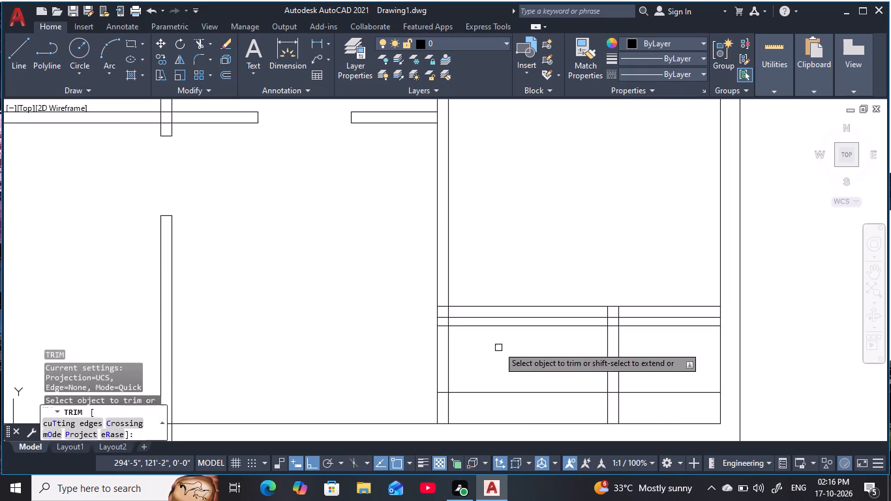
left_click(493, 323)
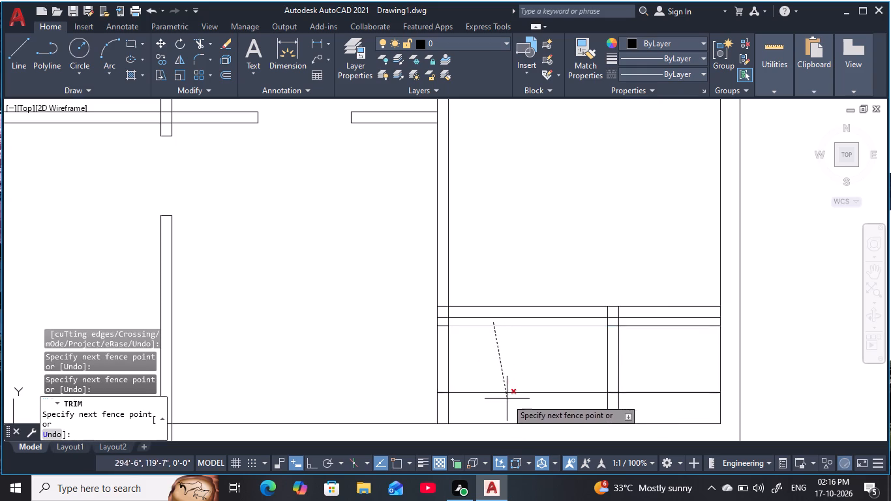
left_click(507, 402)
left_click(496, 369)
left_click(409, 361)
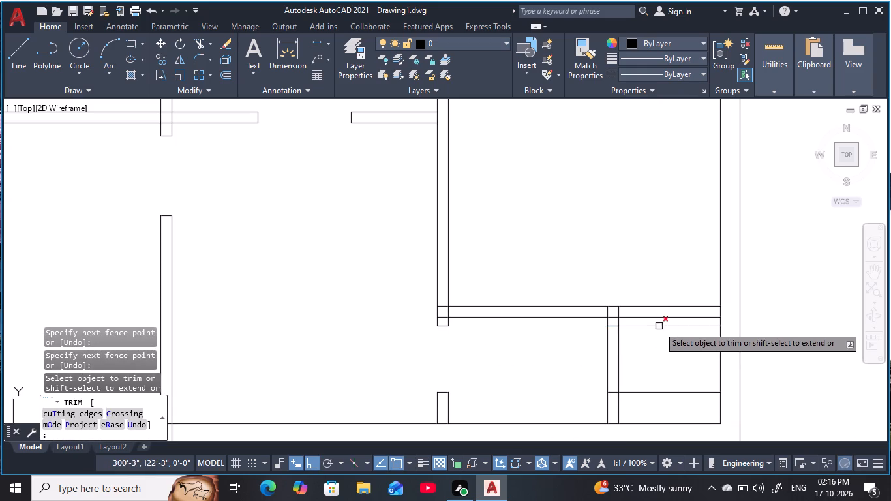
left_click(659, 326)
left_click(659, 393)
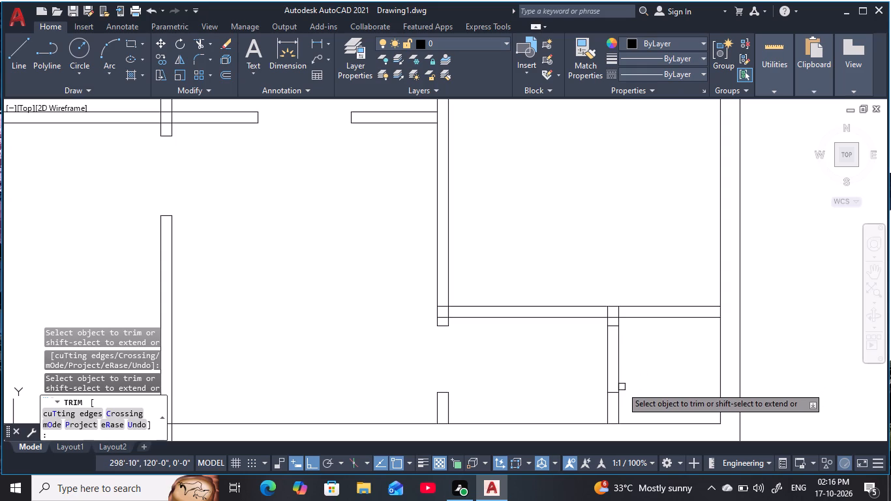
key("Escape")
key("Escape")
key("Escape")
key("Escape")
key("Escape")
key("Escape")
key("Escape")
key("Escape")
key("Escape")
key("Escape")
key("Escape")
key("Escape")
key("Escape")
key("Escape")
key("Escape")
key("Escape")
key("Escape")
key("Escape")
key("Escape")
key("Escape")
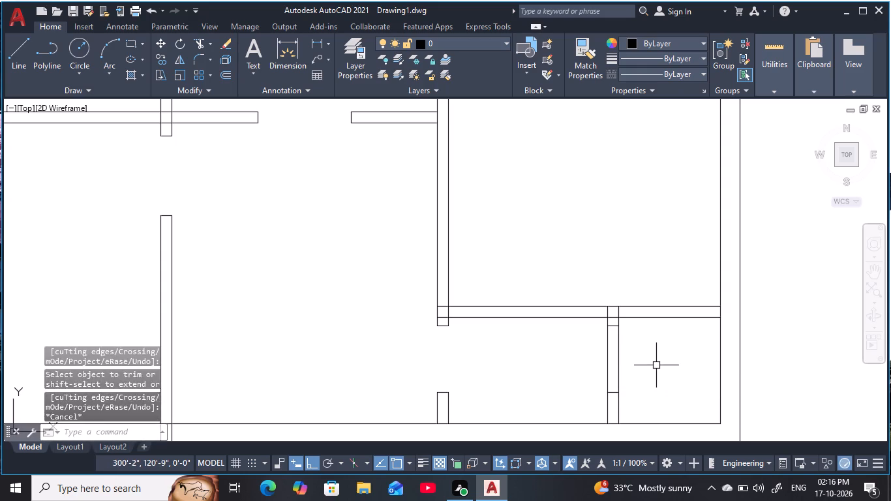
Offset the right line of the short 5" partition in the bottom right room 4" to the right.
middle_click_drag(641, 369, 599, 346)
key("Escape")
key("Escape")
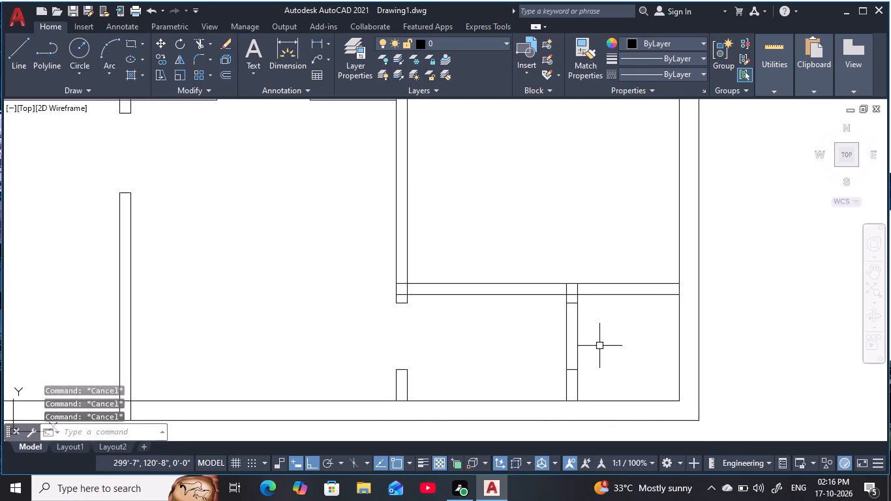
type("o")
key("space")
type("4")
key("space")
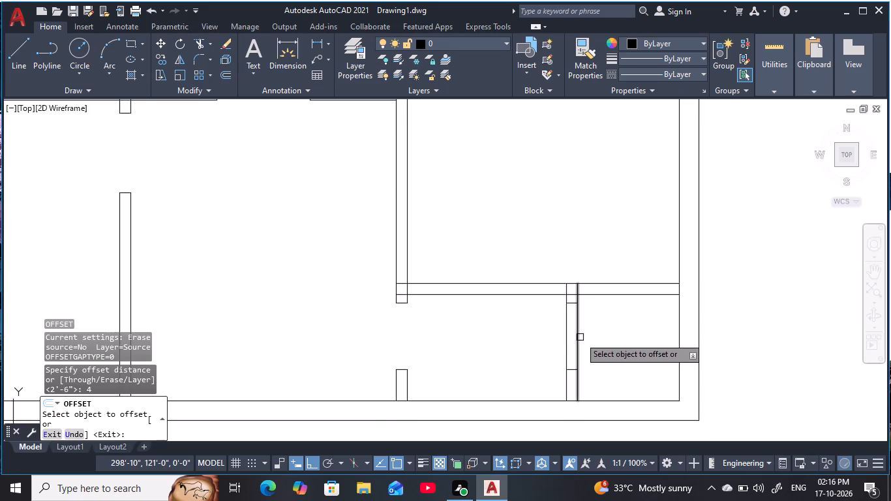
left_click(580, 337)
left_click(630, 327)
key("Escape")
key("Escape")
key("Escape")
key("Escape")
key("Escape")
key("Escape")
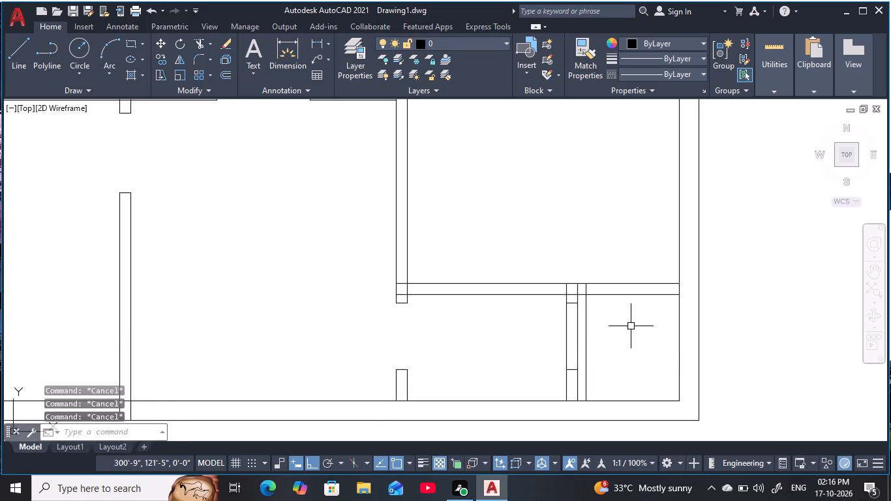
Offset the new 4" vertical line 2'6" to the right for a door width.
type("o")
key("space")
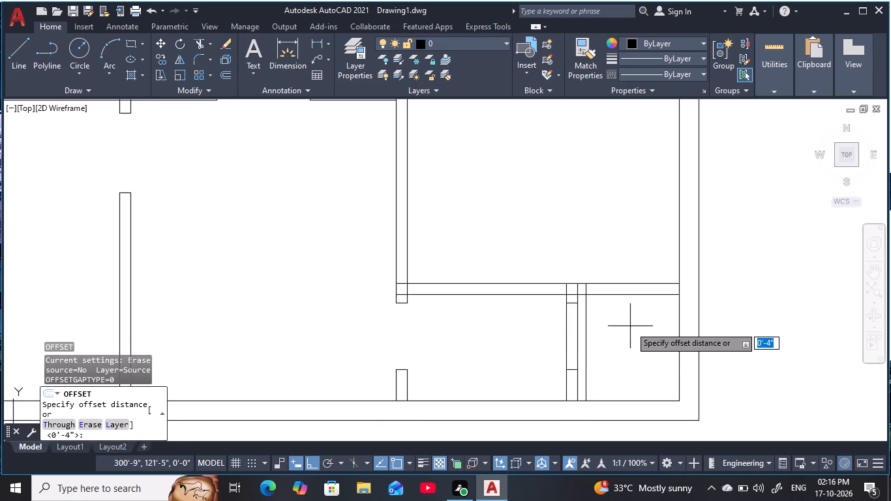
type("2'6")
key("space")
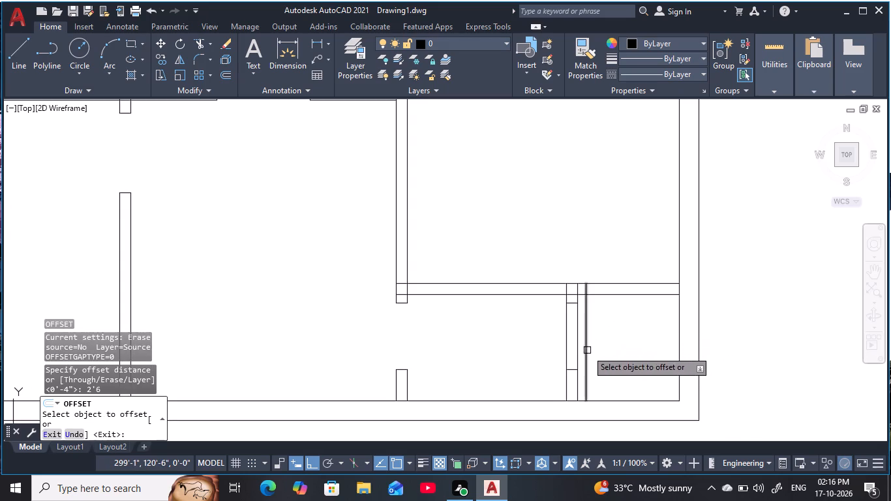
left_click(587, 350)
left_click(716, 321)
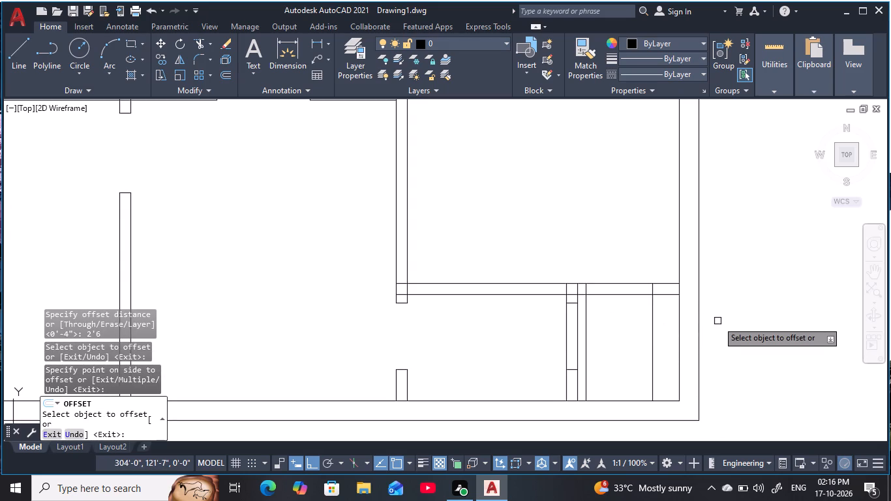
key("Escape")
key("Escape")
key("Escape")
key("Escape")
key("Escape")
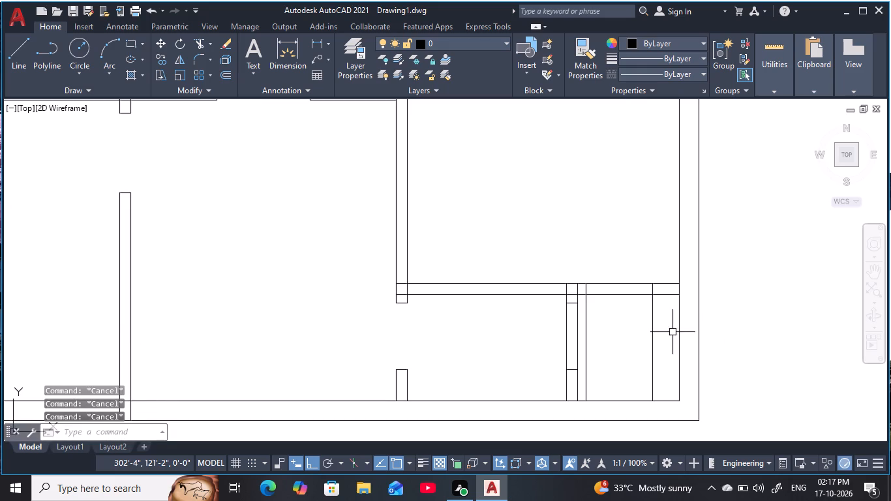
key("space")
key("Escape")
key("Escape")
key("Escape")
Trim the two vertical offset lines and the partition between them to open a 2'6" door above the bottom right corner compartment.
type("tr")
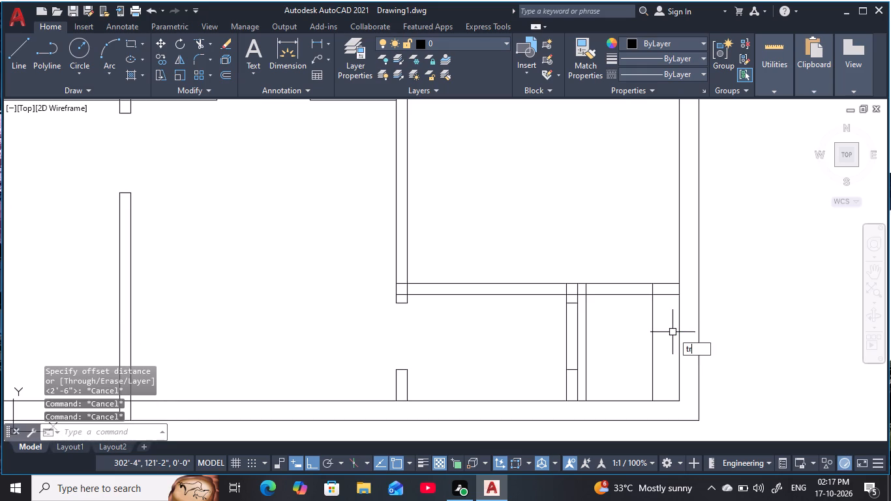
key("space")
left_click(661, 339)
left_click(582, 371)
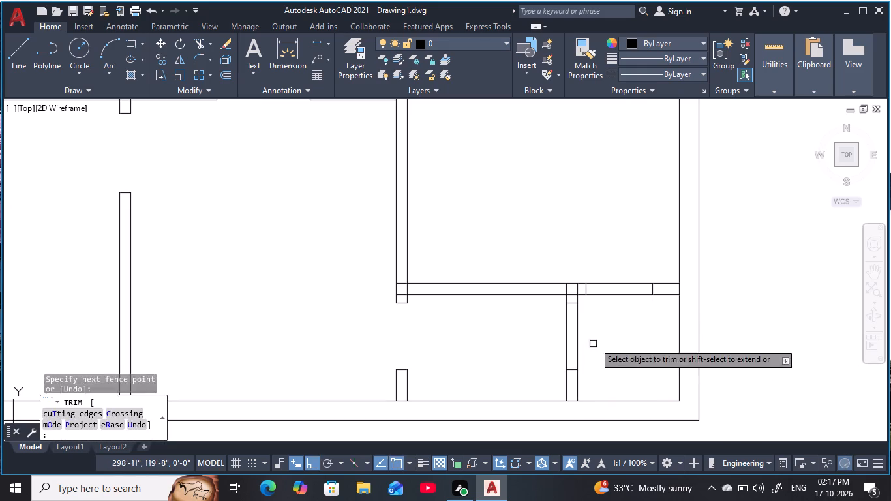
left_click(605, 324)
left_click(616, 277)
scroll(618, 272, "down", 2)
middle_click_drag(618, 272, 627, 339)
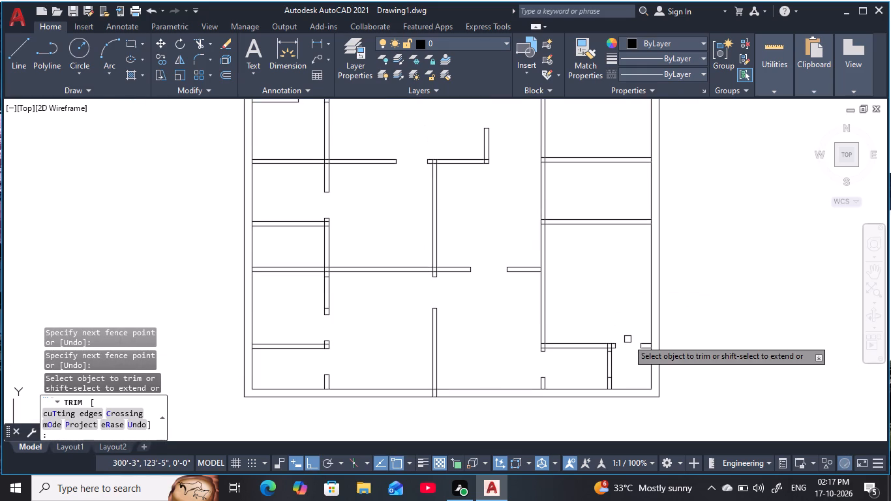
middle_click_drag(602, 273, 646, 357)
key("Escape")
key("Escape")
key("Escape")
key("Escape")
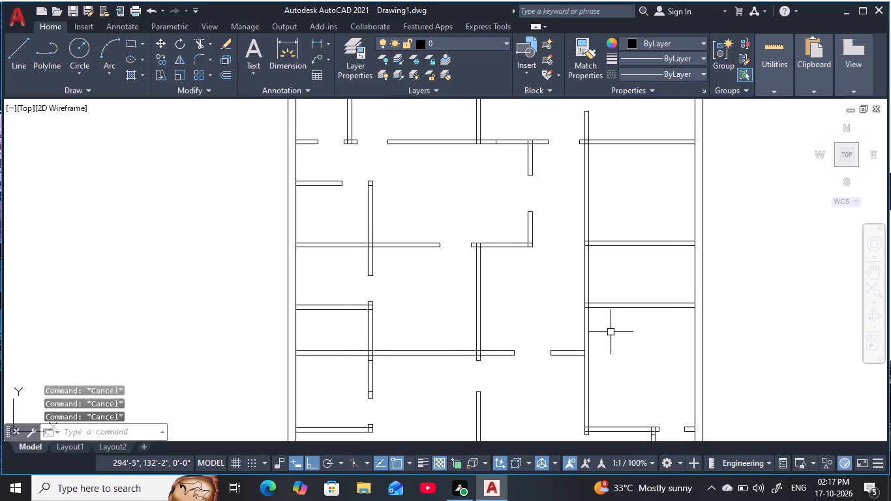
key("Escape")
key("Escape")
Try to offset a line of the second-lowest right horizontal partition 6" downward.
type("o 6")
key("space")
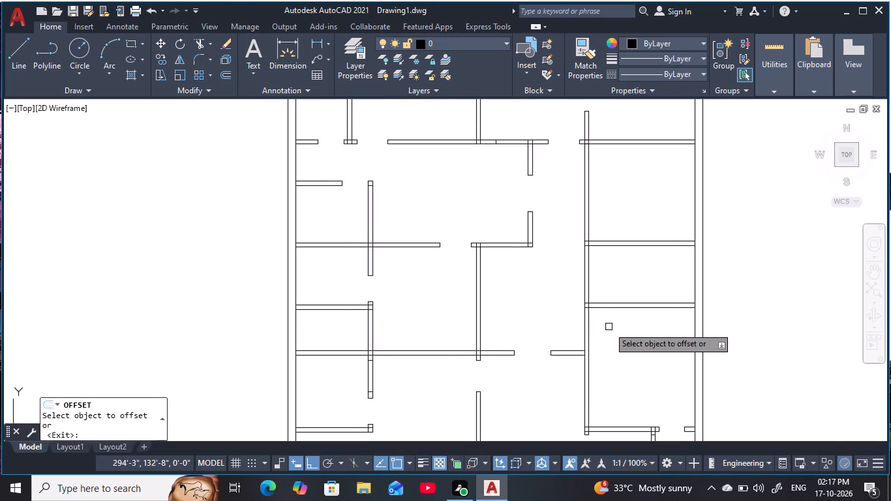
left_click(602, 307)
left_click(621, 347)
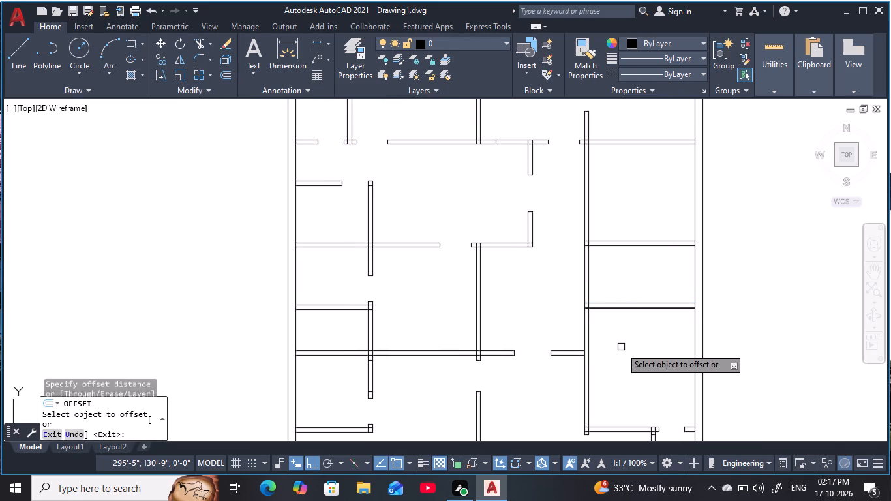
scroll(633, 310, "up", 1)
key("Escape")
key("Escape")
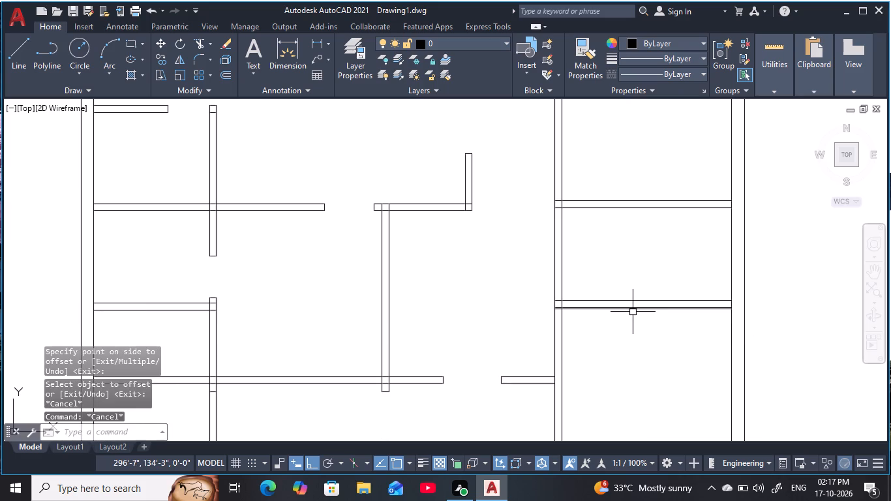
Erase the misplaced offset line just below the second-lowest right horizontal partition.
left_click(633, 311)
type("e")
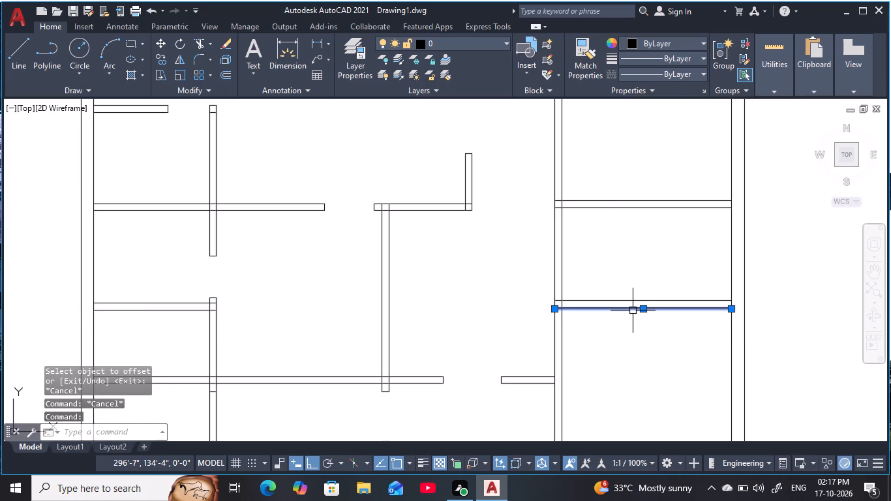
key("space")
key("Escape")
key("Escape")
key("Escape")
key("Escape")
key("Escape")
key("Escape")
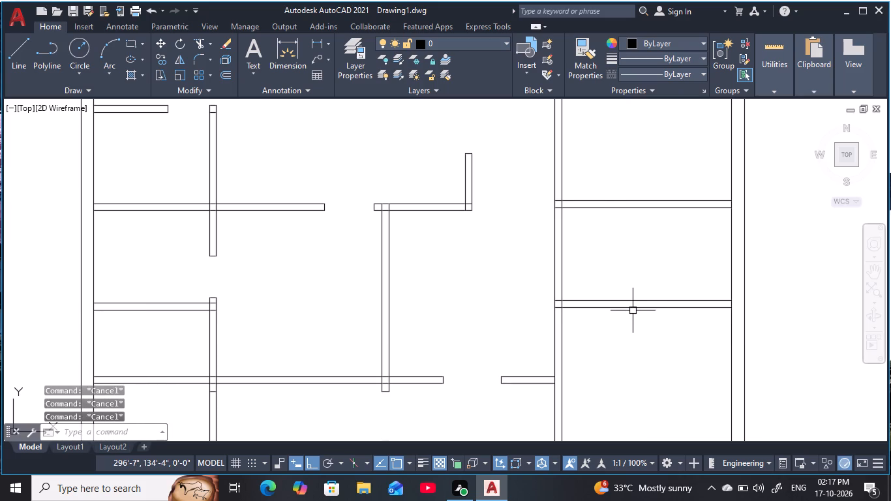
Offset the bottom line of the second-lowest right horizontal partition 6" downward.
type("o")
key("space")
type("6")
key("space")
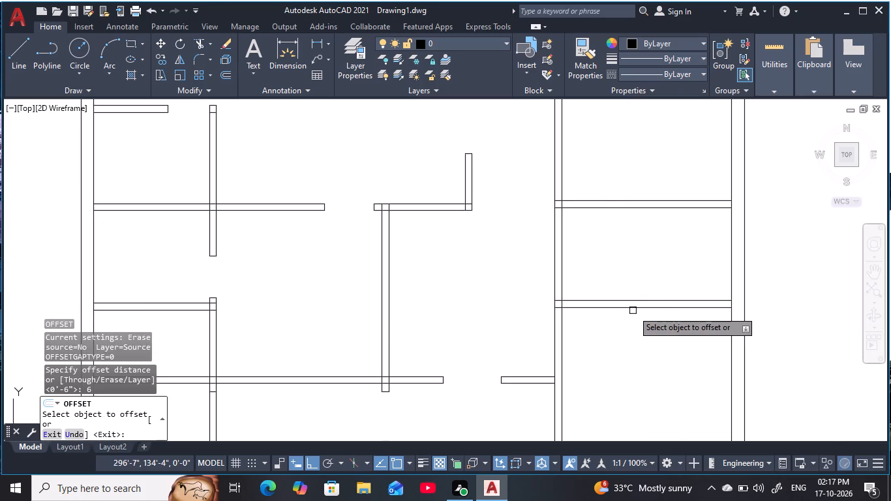
left_click(633, 309)
left_click(642, 372)
key("Escape")
key("Escape")
key("Escape")
key("Escape")
key("Escape")
key("Escape")
key("Escape")
key("Escape")
key("Escape")
key("Escape")
key("Escape")
key("Escape")
key("Escape")
key("Escape")
key("Escape")
key("Escape")
key("Escape")
key("Escape")
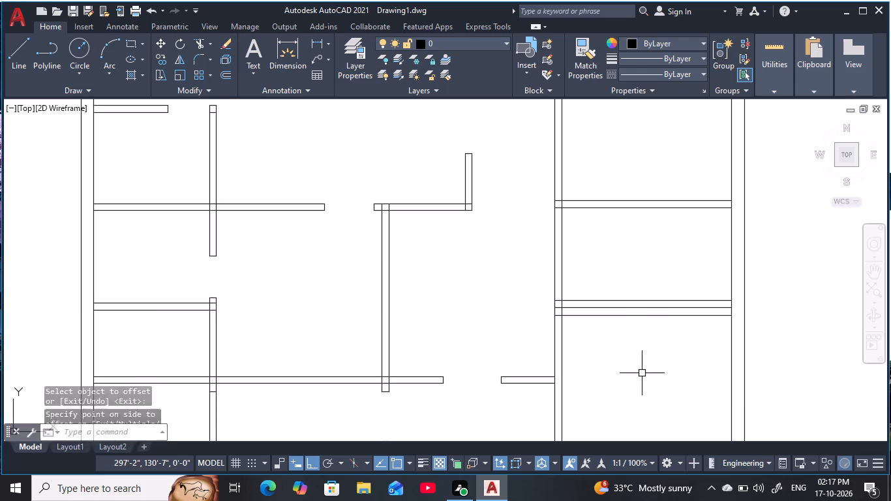
Offset the new 6" line below the second-lowest right partition 3' downward for a door width.
type("o 3'")
key("space")
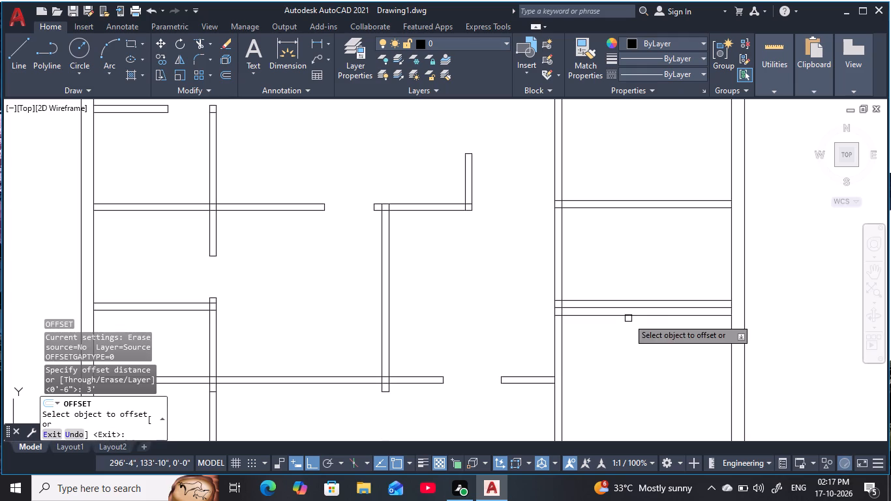
left_click(628, 318)
left_click(643, 378)
middle_click_drag(641, 386, 637, 297)
scroll(641, 386, "up", 1)
scroll(637, 297, "down", 2)
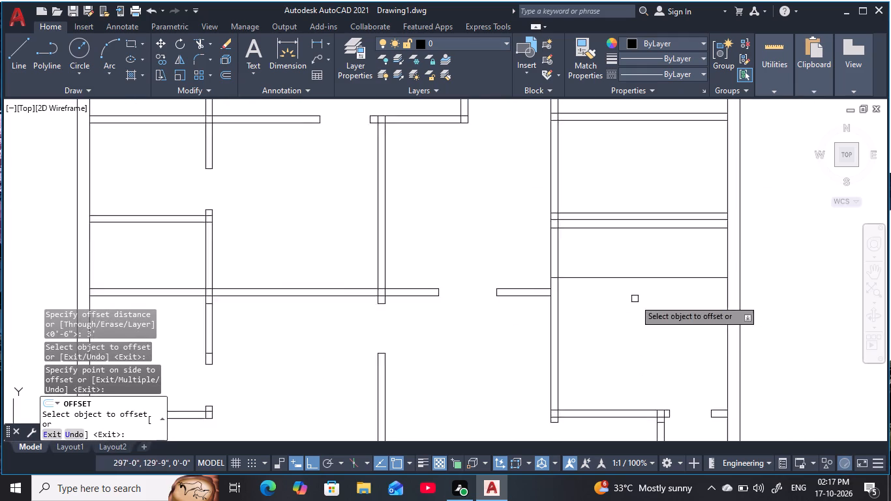
middle_click_drag(633, 303, 637, 326)
key("Escape")
key("Escape")
key("Escape")
key("Escape")
key("Escape")
key("Escape")
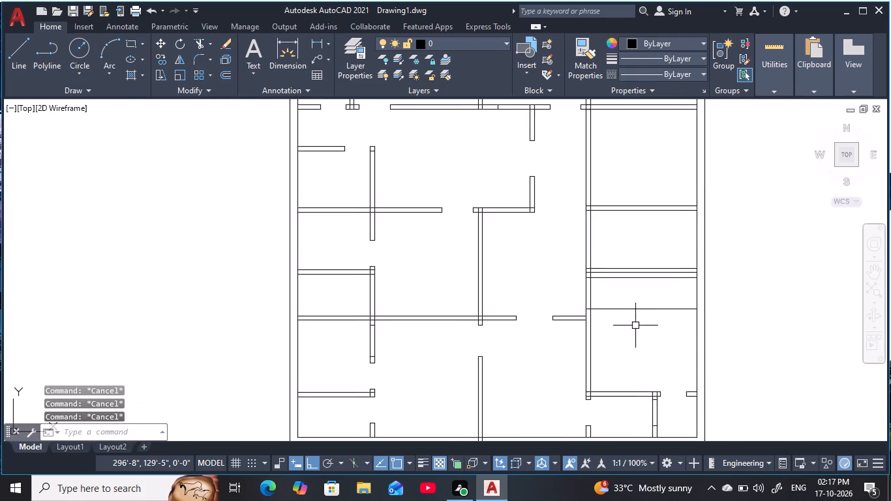
Trim both offset lines out of the large right room and cut the 3' door opening through its left wall.
type("tr")
key("space")
left_click(631, 307)
left_click(618, 279)
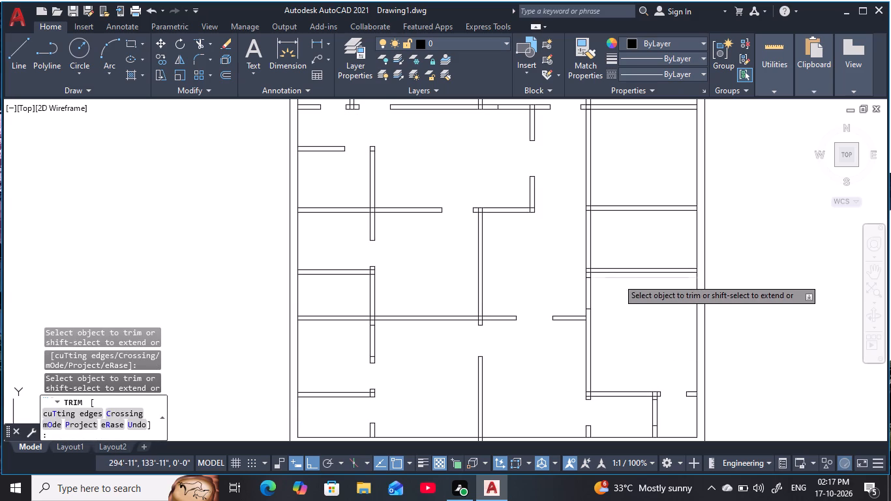
left_click(611, 292)
left_click(570, 297)
scroll(596, 294, "down", 1)
middle_click(599, 296)
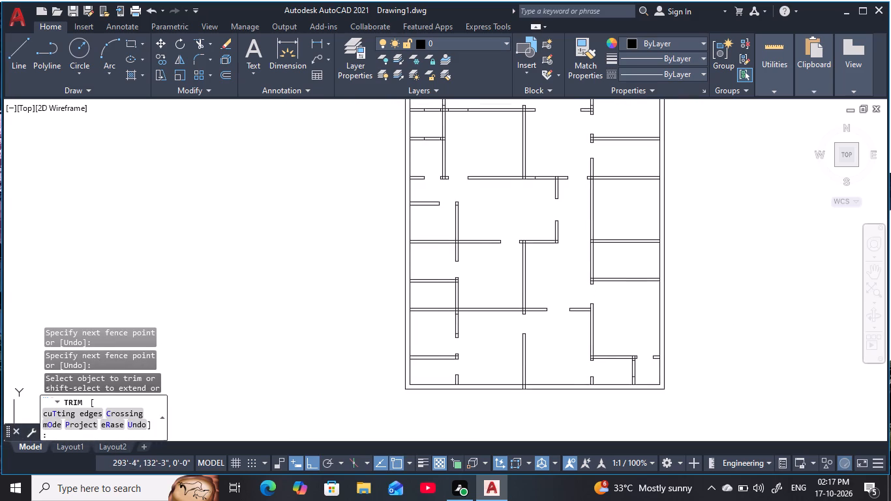
middle_click_drag(602, 296, 611, 327)
scroll(631, 287, "up", 1)
middle_click_drag(631, 287, 632, 299)
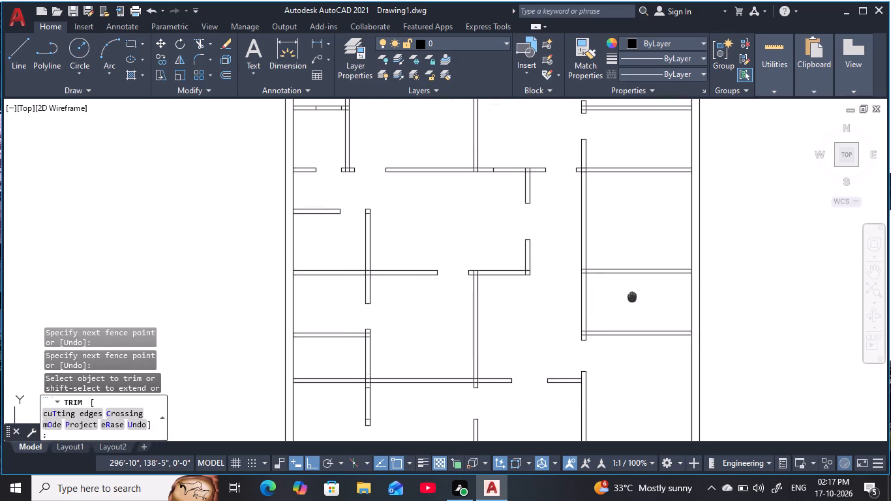
middle_click_drag(632, 299, 631, 307)
key("Escape")
key("Escape")
key("Escape")
key("Escape")
Offset the top line of the second-lowest right horizontal partition 4" upward.
key("o")
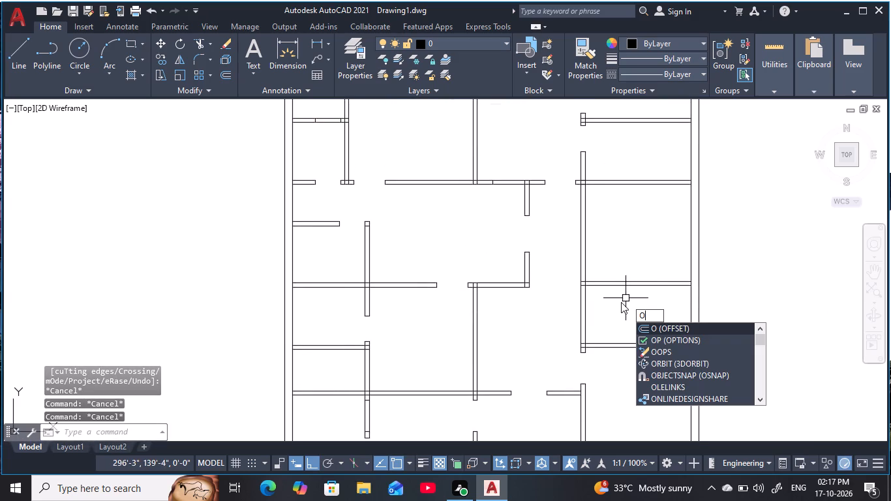
key("space")
type("4")
key("space")
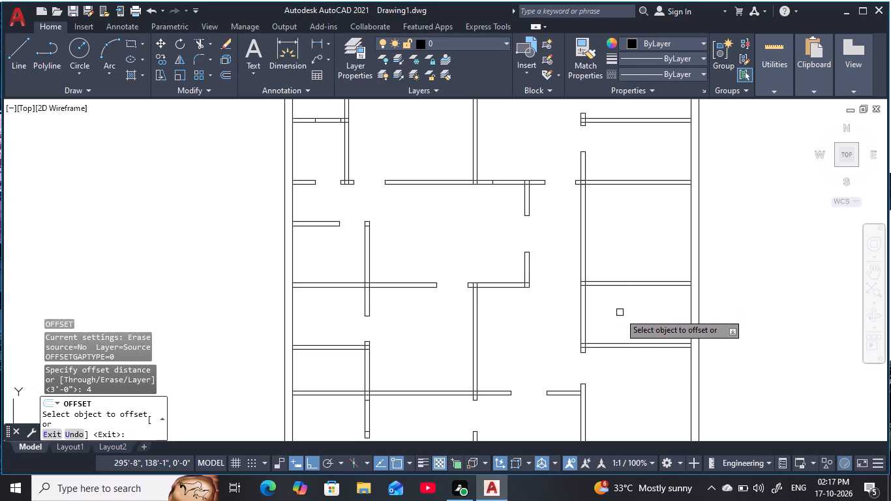
left_click(612, 343)
left_click(620, 316)
key("Escape")
key("Escape")
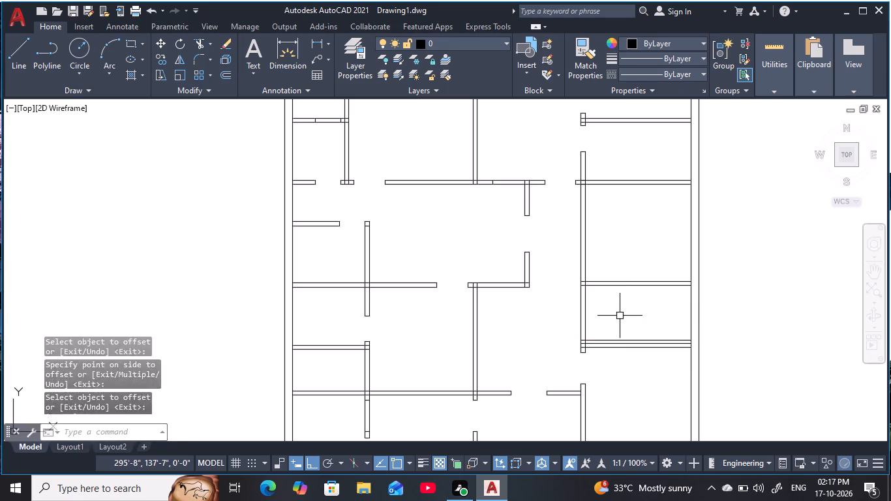
Offset the 4" line above the second-lowest right horizontal partition 2'6" upward for a door width.
key("Escape")
key("Escape")
key("Escape")
key("Escape")
key("o")
key("space")
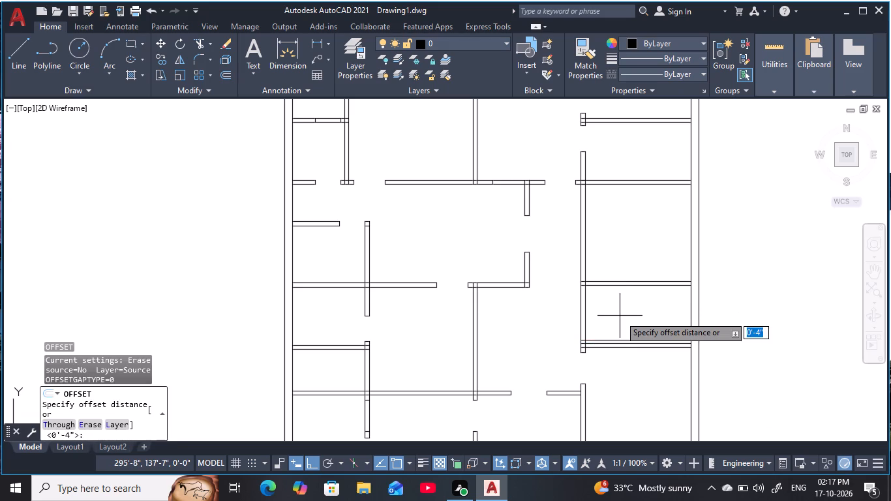
type("2")
type("'6")
key("space")
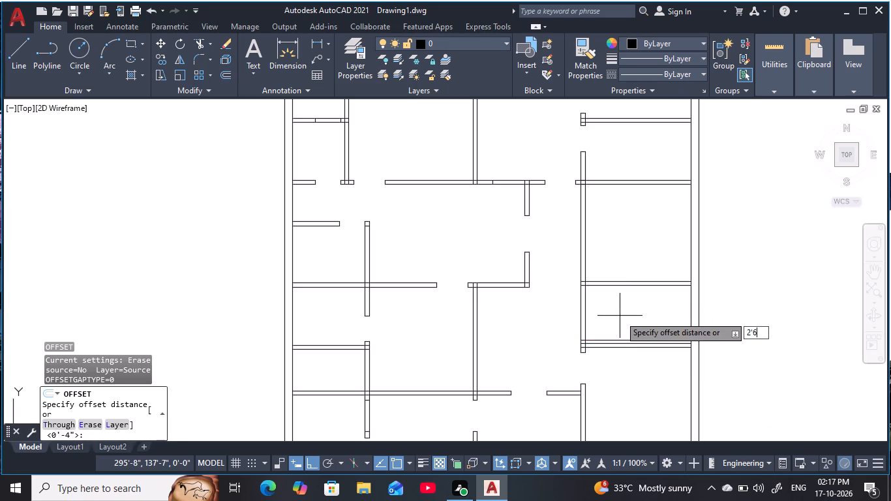
left_click(607, 340)
left_click(615, 296)
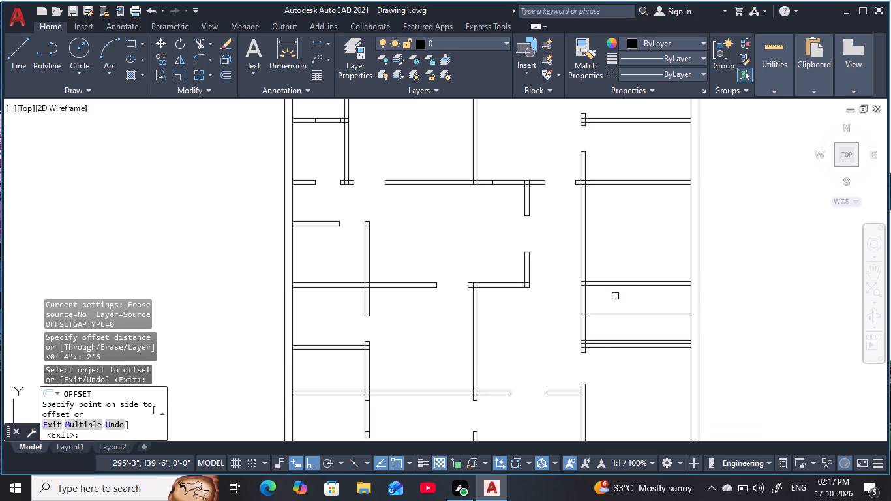
key("Escape")
key("Escape")
key("Escape")
key("Escape")
key("Escape")
Trim both offset lines out of the small room above the second-lowest right partition and cut the 2'6" door opening through its left wall.
type("tr")
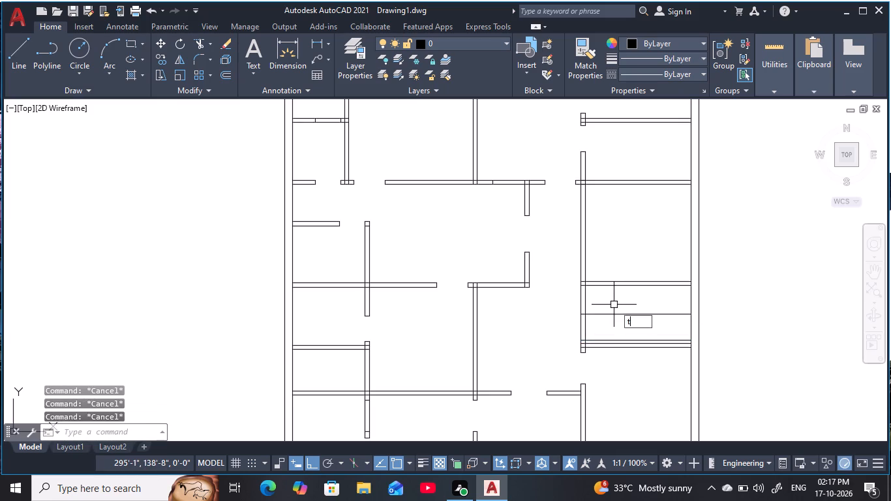
key("space")
left_click(616, 310)
left_click(615, 329)
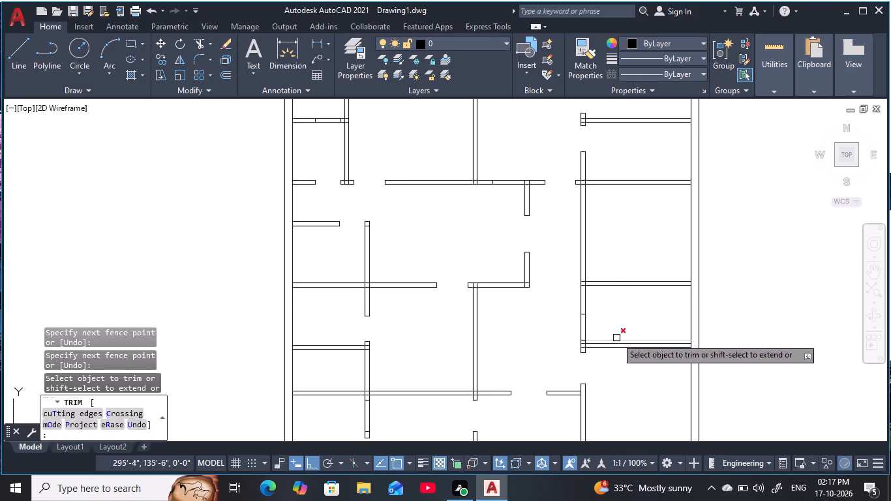
left_click(616, 338)
left_click(610, 330)
left_click(577, 329)
Trim away the left wall of the right room between the third- and fourth-lowest horizontal partitions.
scroll(583, 320, "down", 1)
middle_click_drag(586, 321, 590, 330)
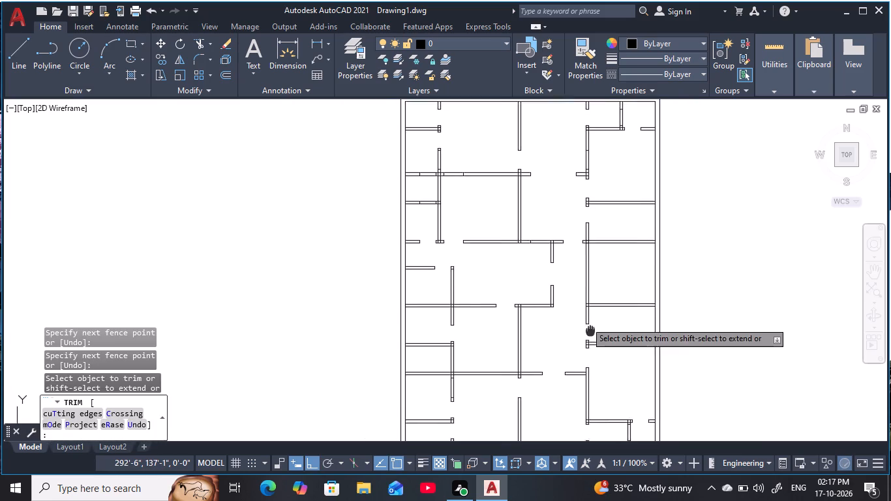
middle_click_drag(590, 330, 594, 337)
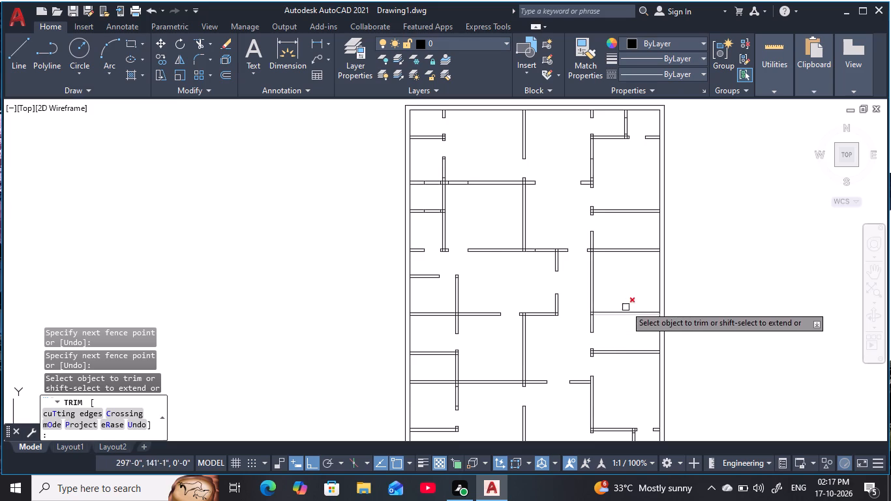
scroll(627, 300, "down", 1)
middle_click_drag(627, 298, 638, 331)
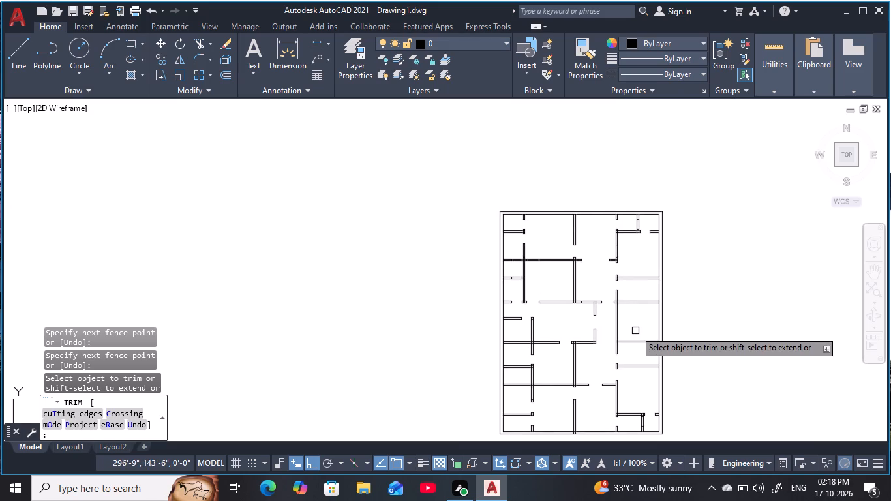
left_click(630, 327)
left_click(608, 327)
middle_click_drag(630, 318, 629, 346)
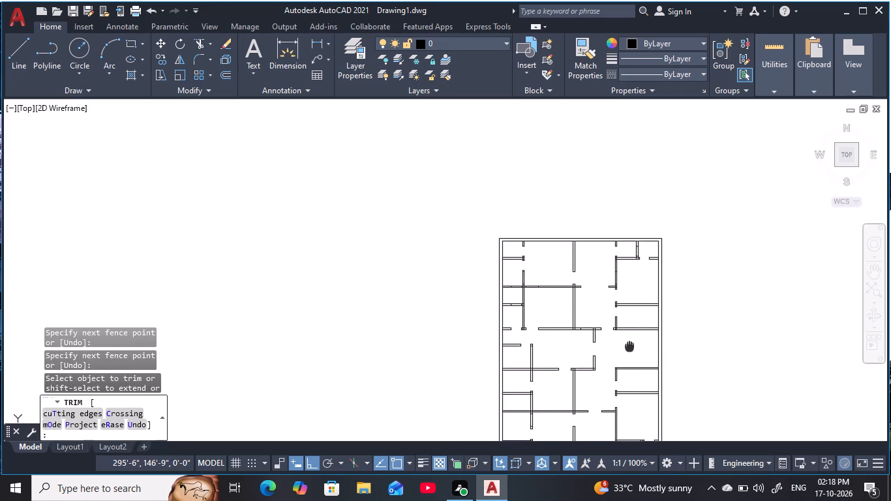
middle_click_drag(629, 346, 624, 363)
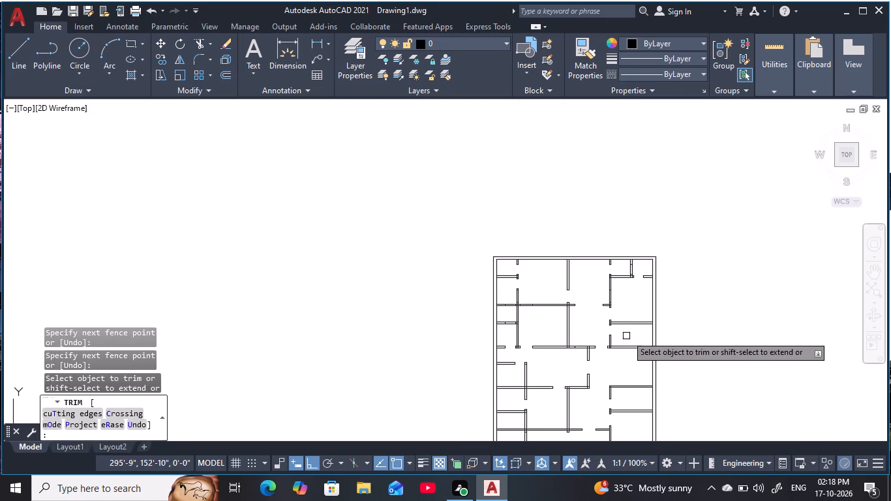
scroll(623, 329, "up", 1)
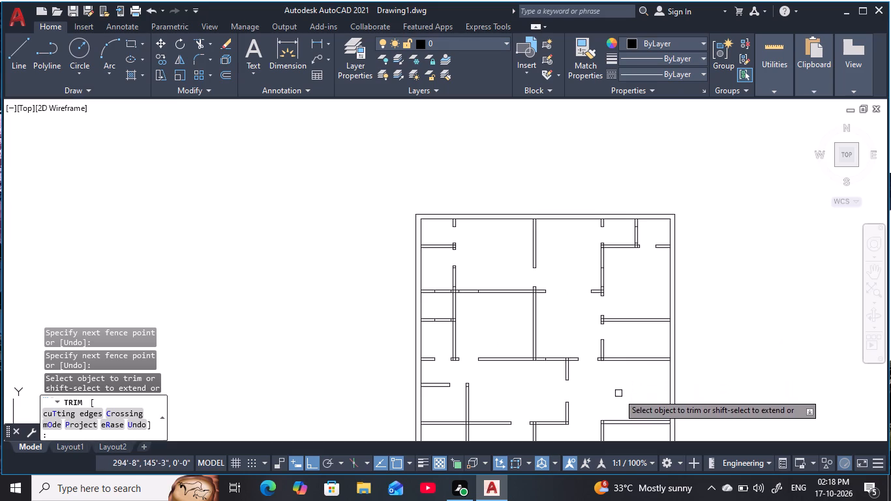
middle_click_drag(618, 395, 591, 324)
key("Escape")
key("Escape")
key("Escape")
scroll(619, 320, "up", 1)
middle_click_drag(619, 322, 575, 311)
key("Escape")
key("Escape")
key("Escape")
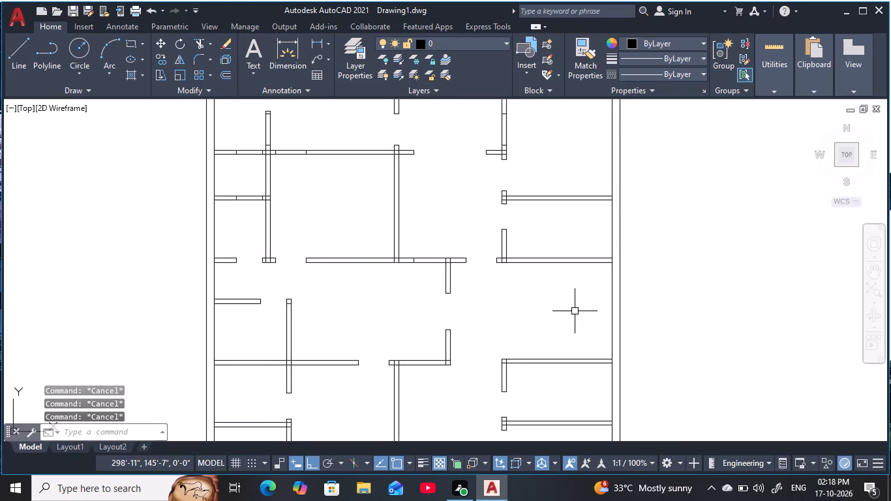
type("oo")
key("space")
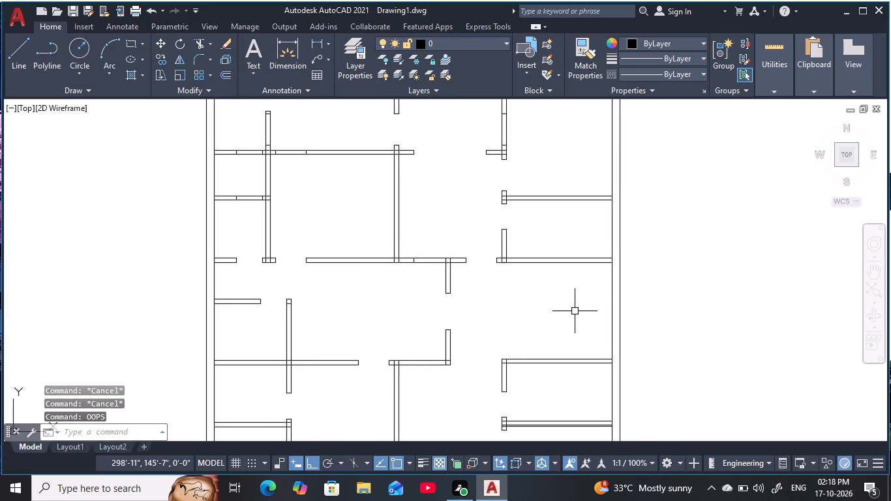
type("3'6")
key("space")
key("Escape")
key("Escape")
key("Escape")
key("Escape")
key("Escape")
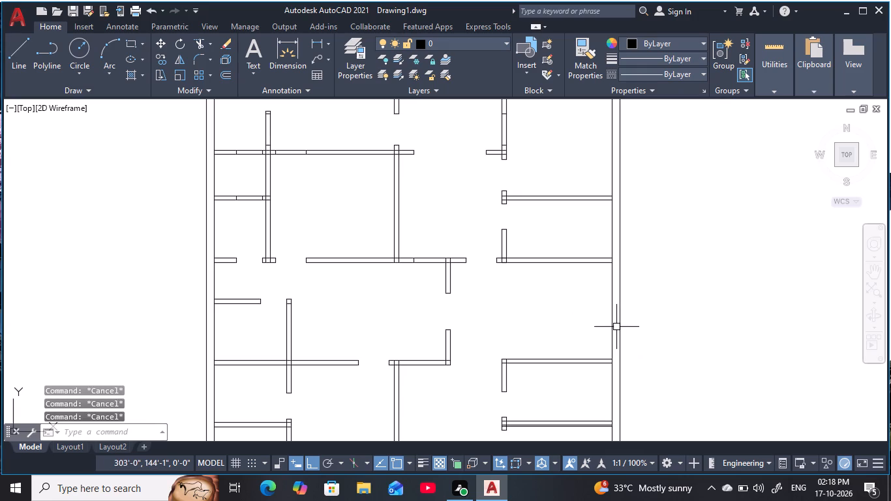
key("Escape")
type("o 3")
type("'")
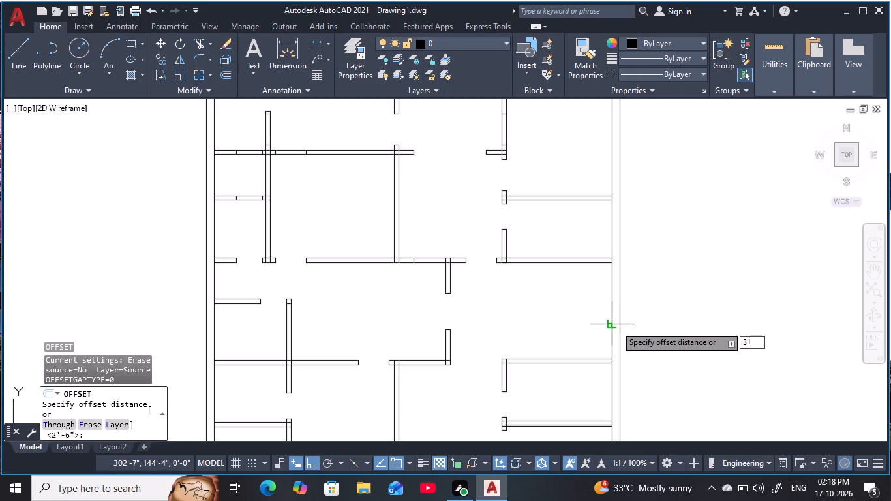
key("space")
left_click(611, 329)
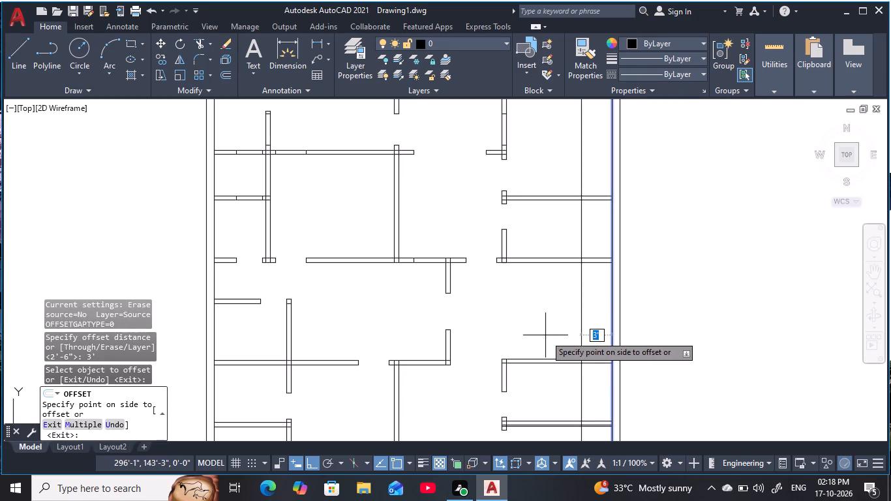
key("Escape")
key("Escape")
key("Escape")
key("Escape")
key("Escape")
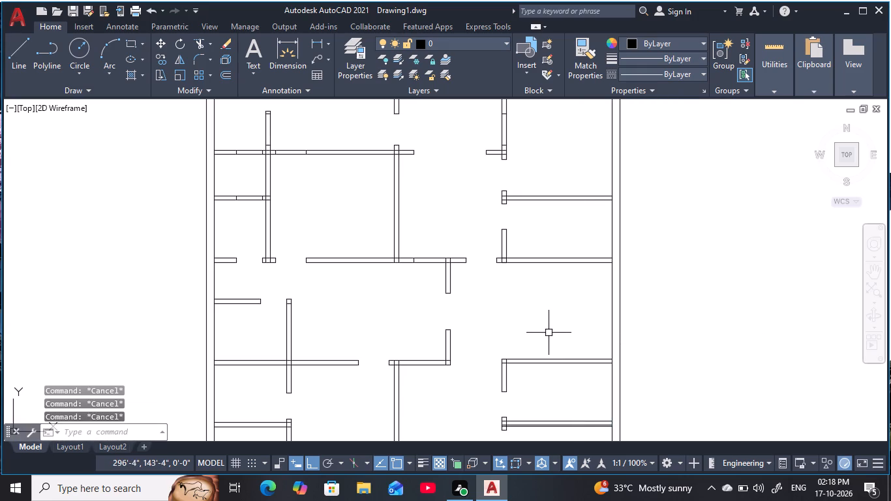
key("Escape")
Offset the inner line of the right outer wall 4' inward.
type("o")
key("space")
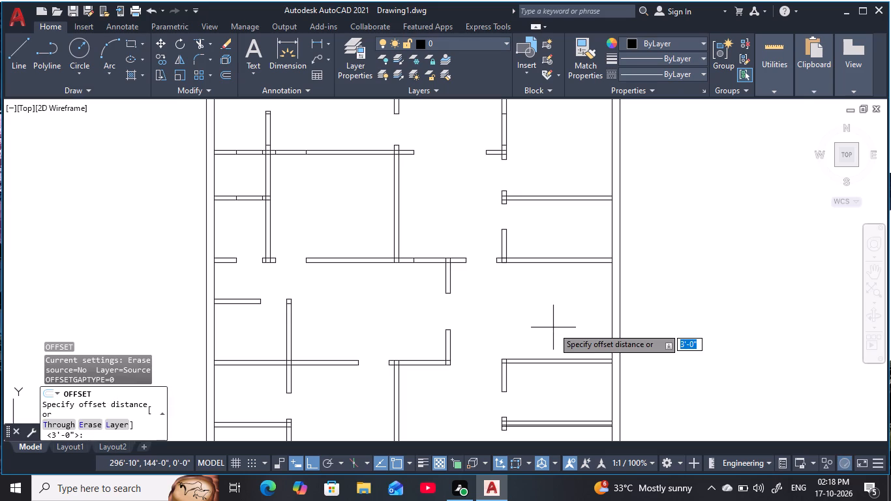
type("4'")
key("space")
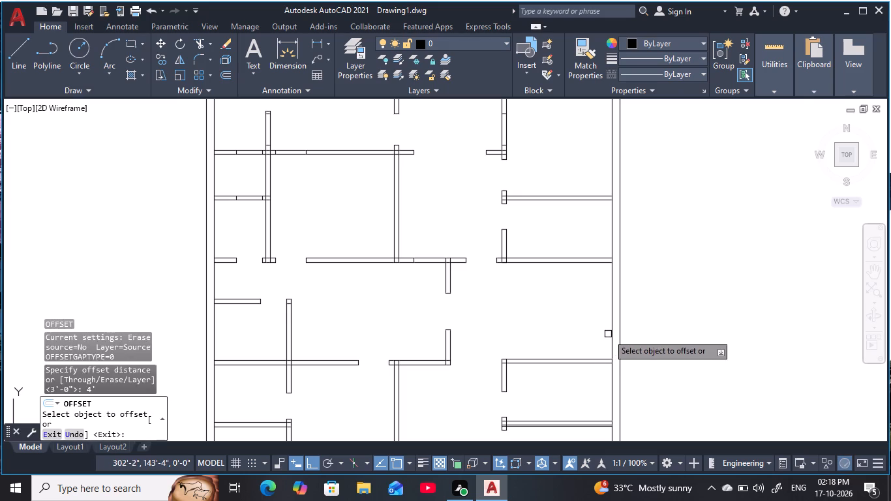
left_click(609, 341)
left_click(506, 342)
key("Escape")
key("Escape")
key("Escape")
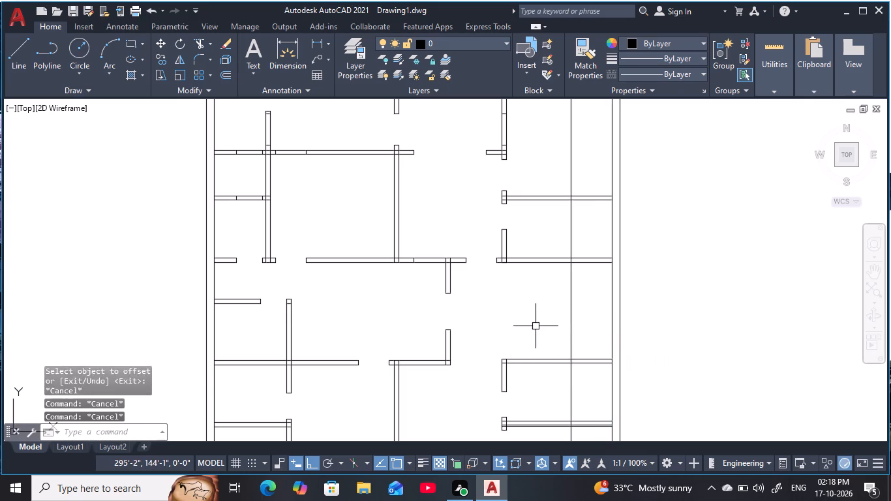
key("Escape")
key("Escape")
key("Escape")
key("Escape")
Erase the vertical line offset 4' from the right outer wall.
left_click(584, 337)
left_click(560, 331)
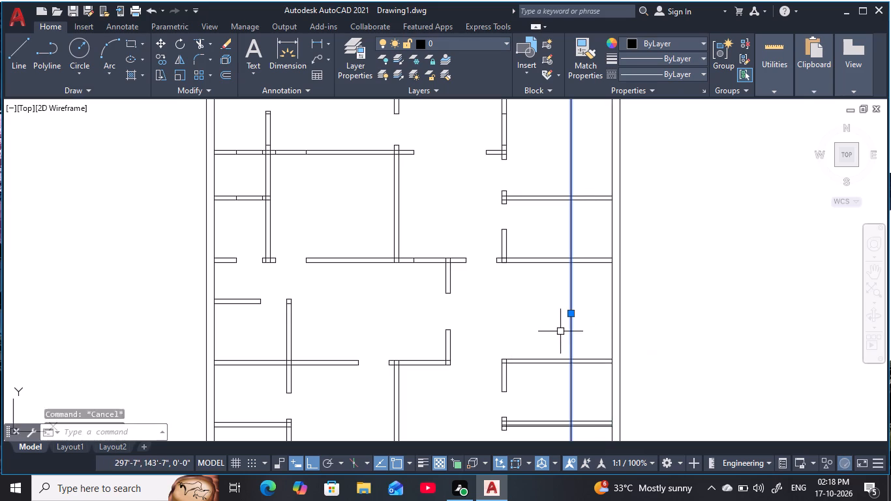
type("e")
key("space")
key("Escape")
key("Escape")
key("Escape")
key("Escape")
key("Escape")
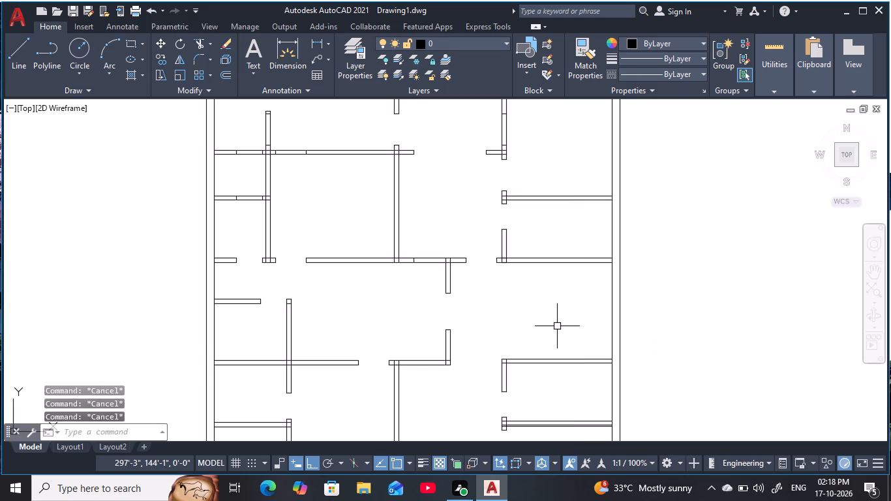
Offset the inner line of the right outer wall 3'6" inward.
type("o 3'6")
key("space")
left_click(612, 326)
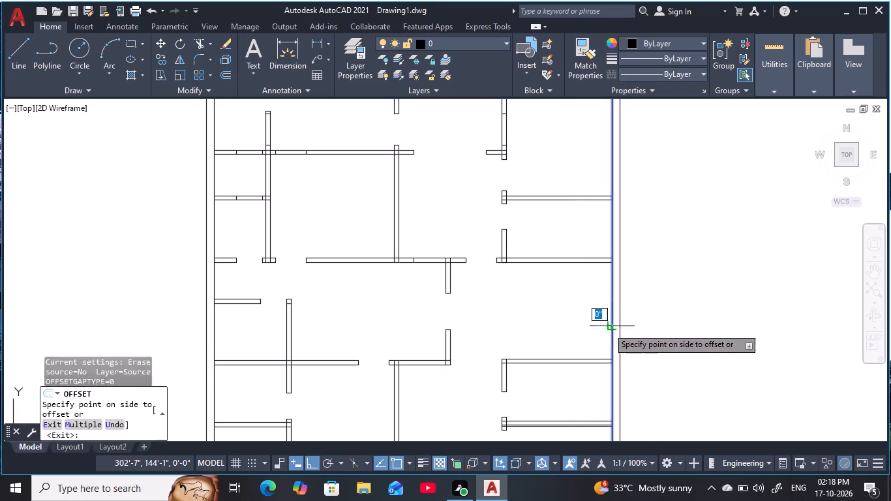
left_click(543, 330)
key("Escape")
key("Escape")
key("Escape")
key("Escape")
key("Escape")
key("Escape")
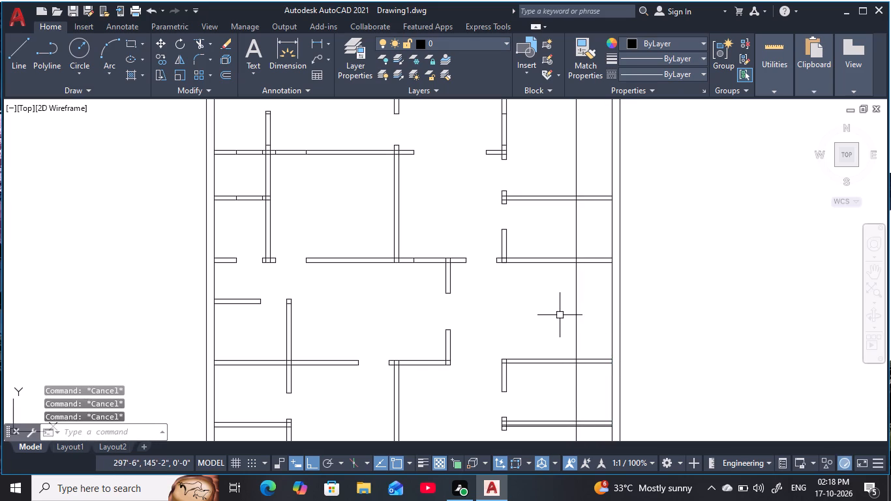
Trim the 3'6" offset line out of the rooms directly above and below the open-sided right room.
type("tr")
key("space")
left_click(578, 237)
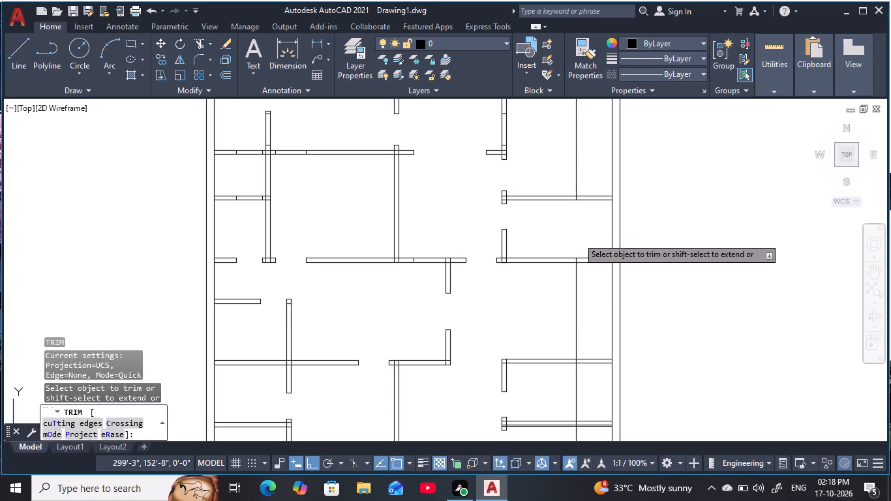
left_click(582, 392)
left_click(566, 397)
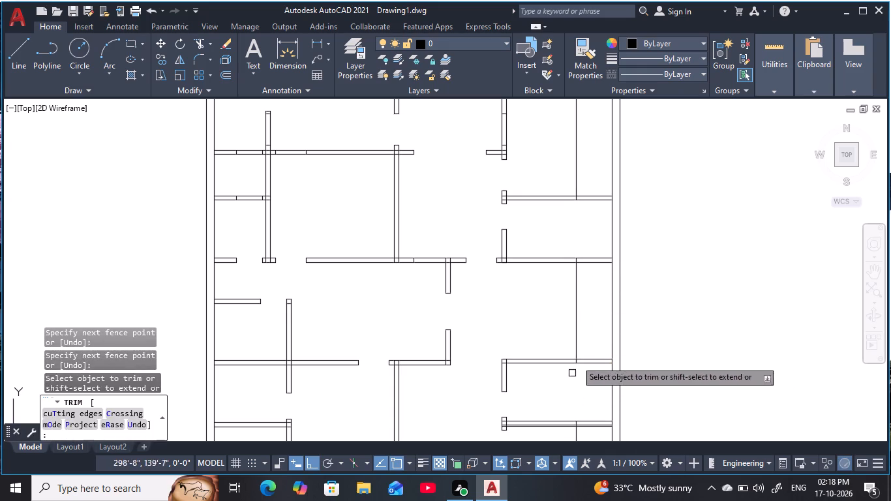
key("Escape")
key("Escape")
key("Escape")
key("Escape")
key("Escape")
key("Escape")
key("Escape")
key("Escape")
key("Escape")
key("Escape")
key("Escape")
key("Escape")
key("Escape")
key("Escape")
Erase the leftover upper and lower pieces of the 3'6" offset line, keeping only the part inside the open-sided right room.
left_click(588, 178)
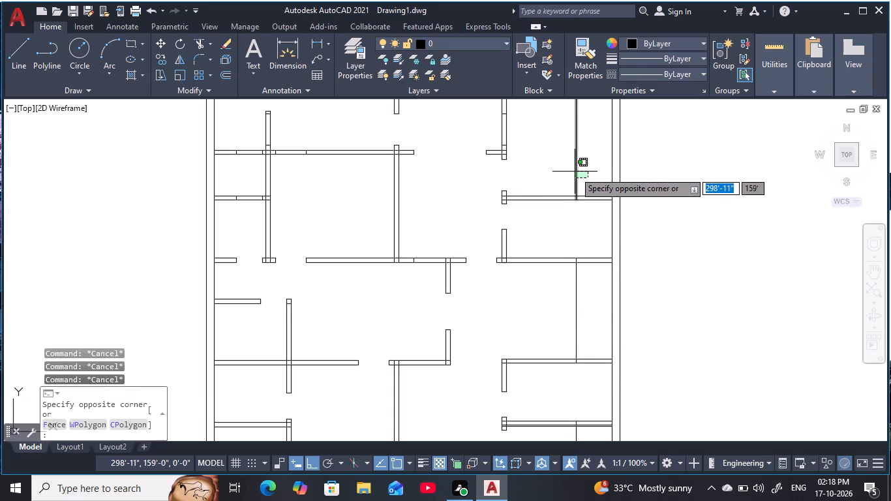
left_click(575, 172)
key("e")
key("space")
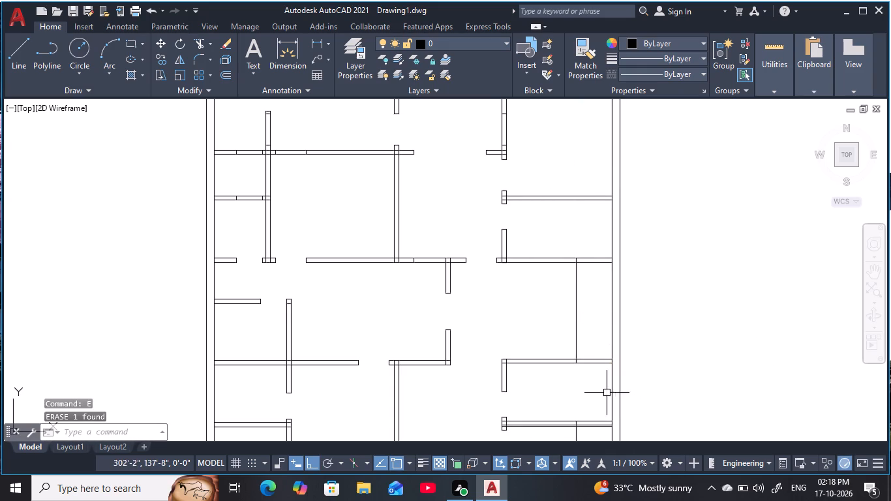
middle_click_drag(602, 393, 614, 269)
left_click(596, 344)
left_click(569, 350)
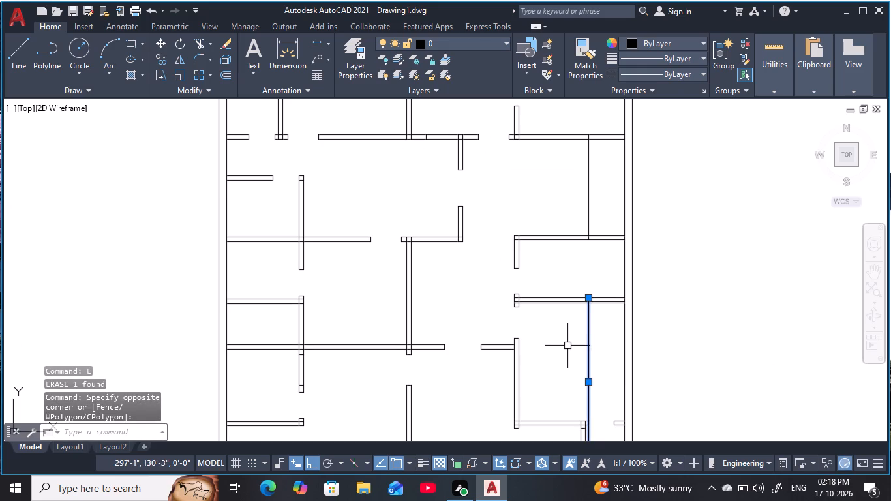
key("e")
key("space")
middle_click_drag(573, 250, 576, 256)
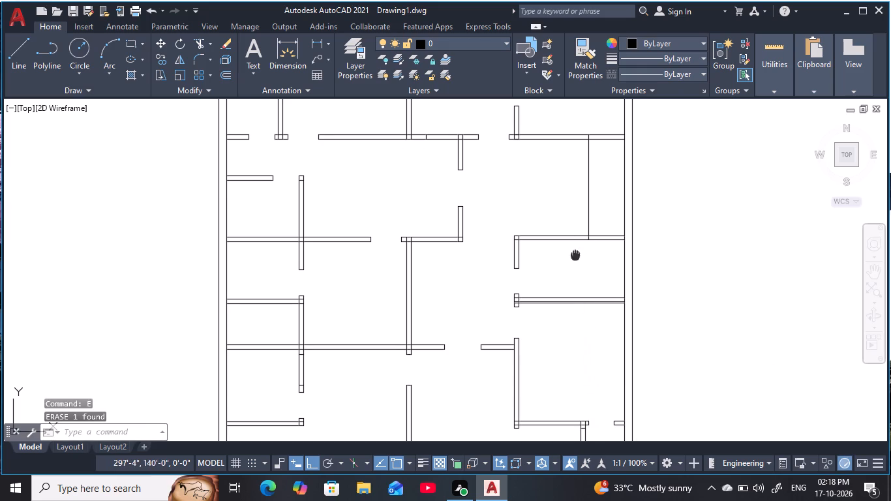
middle_click_drag(576, 256, 601, 350)
key("Escape")
key("Escape")
key("Escape")
key("Escape")
key("Escape")
middle_click_drag(602, 309, 602, 329)
key("Escape")
key("Escape")
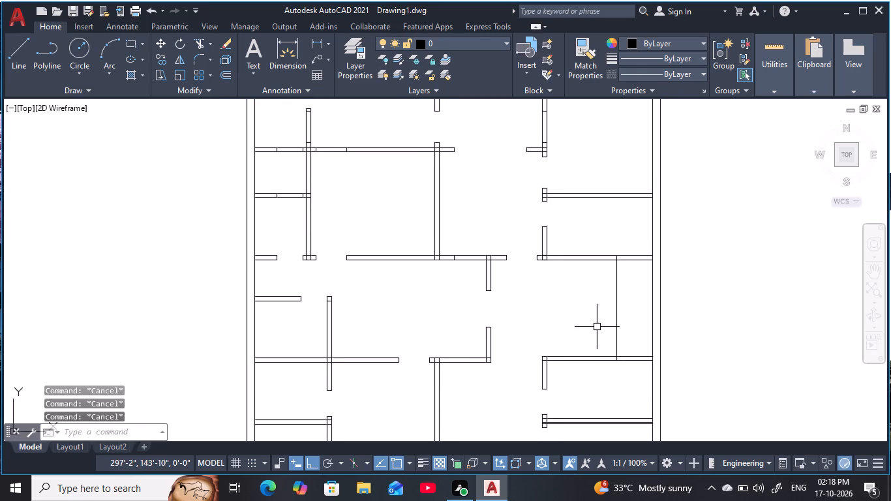
Draw a horizontal line from the midpoint of the 3'6" offset line across the room, past its open left side.
type("l")
key("space")
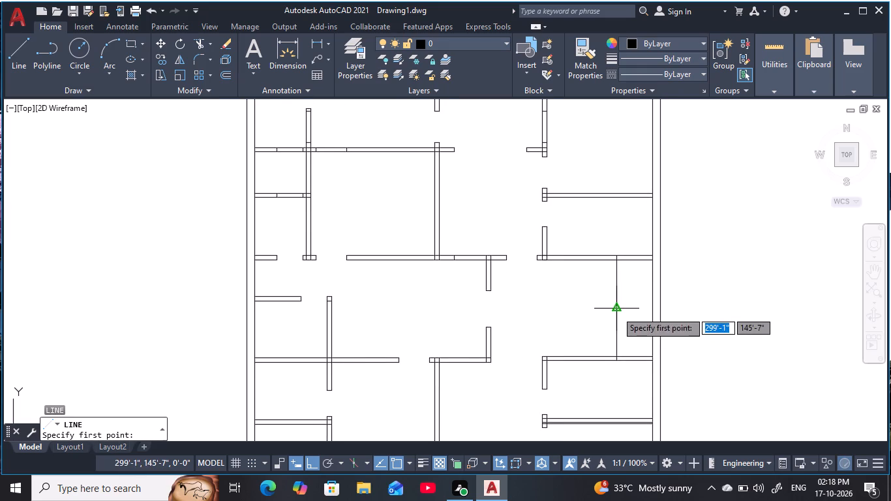
left_click(616, 311)
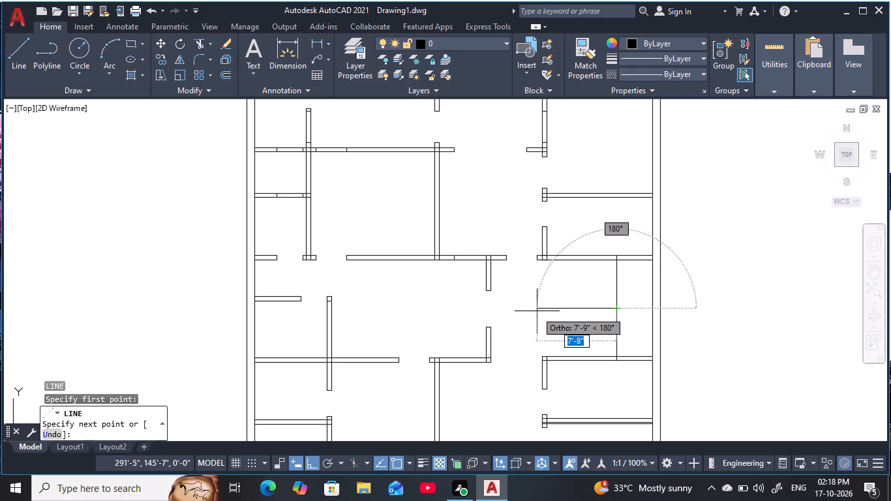
left_click(524, 309)
key("Escape")
key("Escape")
key("Escape")
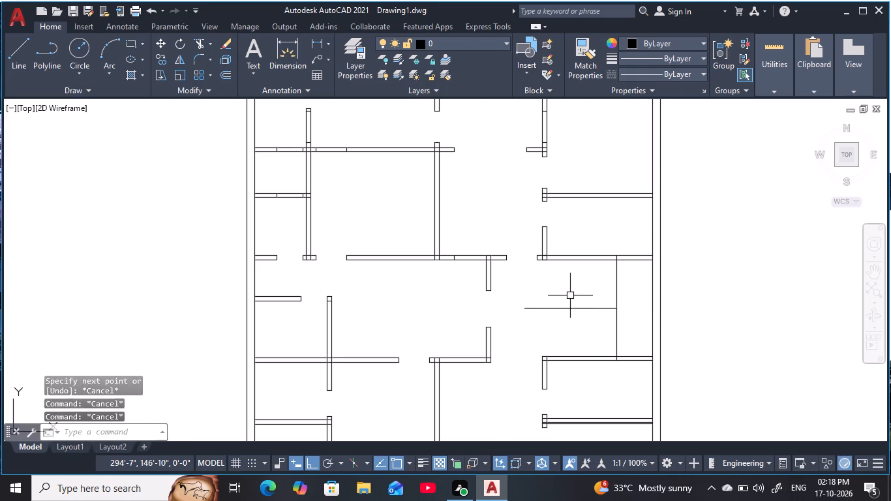
Offset the vertical line in the open-sided right room repeatedly to its left at 10" spacing, making ten copies.
key("Escape")
key("Escape")
key("Escape")
key("Escape")
type("o")
key("space")
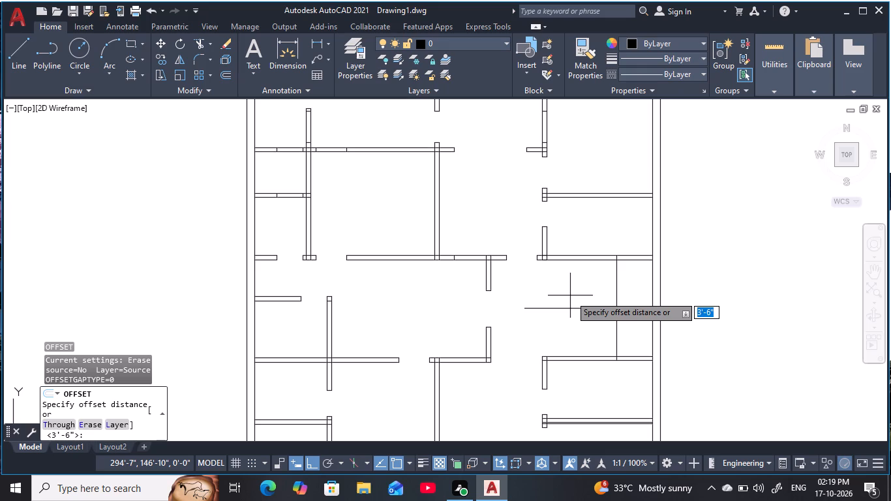
key("1")
type("0")
key("space")
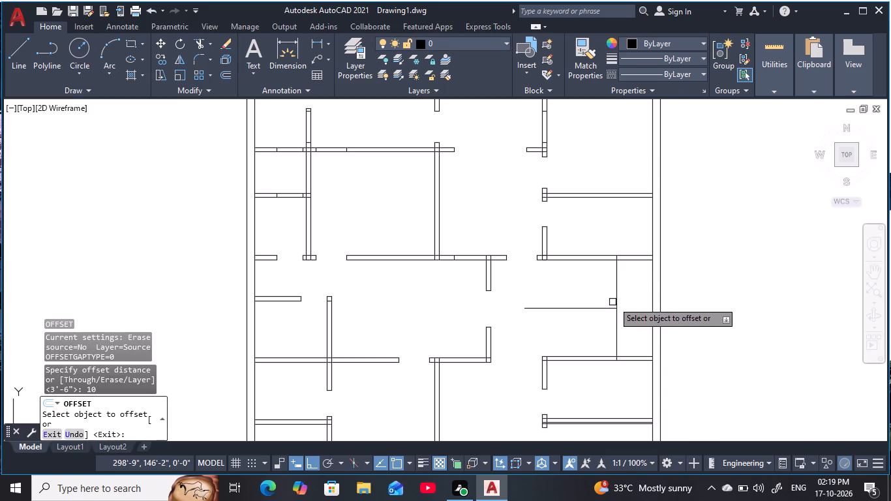
left_click(614, 301)
type("m")
key("space")
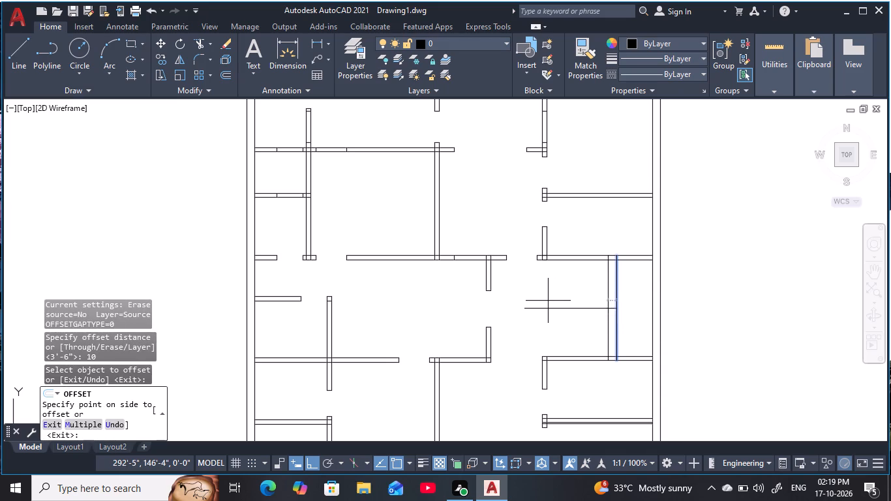
left_click(548, 301)
double_click(517, 301)
double_click(514, 301)
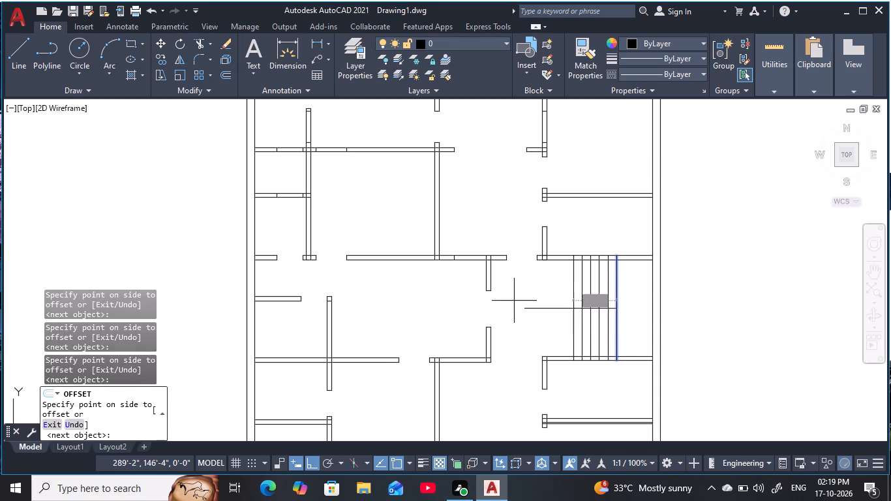
left_click(517, 307)
left_click(507, 313)
left_click(502, 318)
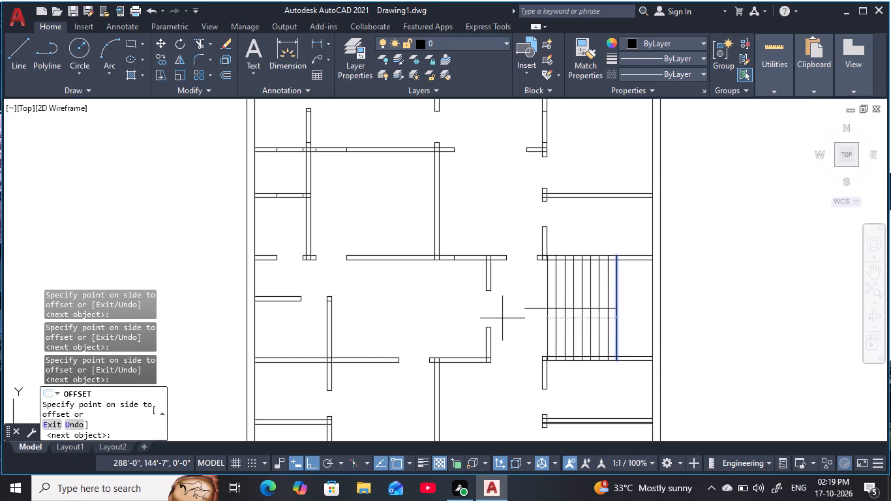
double_click(502, 318)
left_click(502, 318)
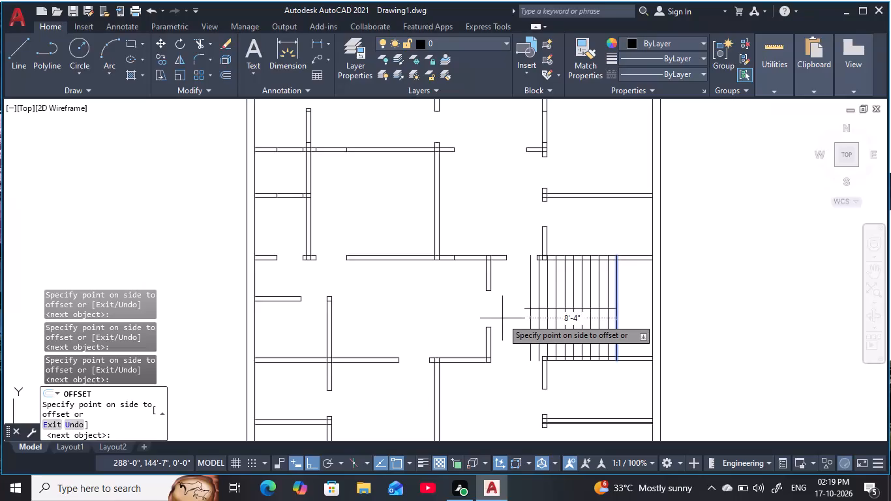
left_click(502, 318)
key("Escape")
key("Escape")
key("Escape")
key("Escape")
Erase the leftmost of the 10" spaced vertical lines, beyond the room's open left side.
scroll(613, 302, "up", 2)
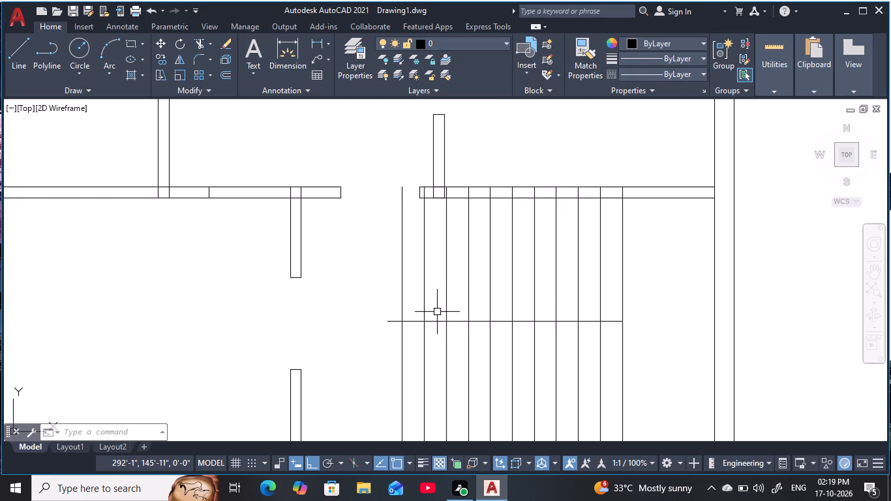
left_click(416, 316)
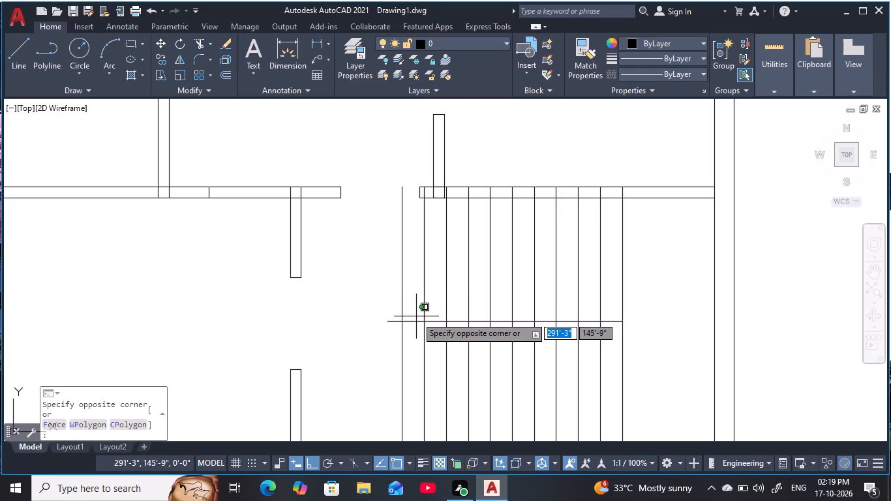
left_click(391, 312)
type("e")
key("space")
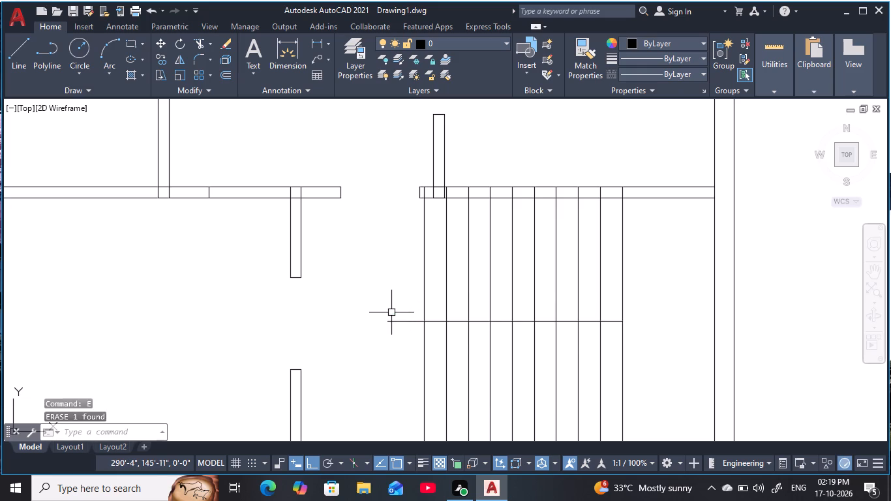
key("Escape")
key("Escape")
key("Escape")
key("Escape")
key("Escape")
key("Escape")
Offset the rightmost tread line 10" toward the right outer wall.
type("o 10")
key("space")
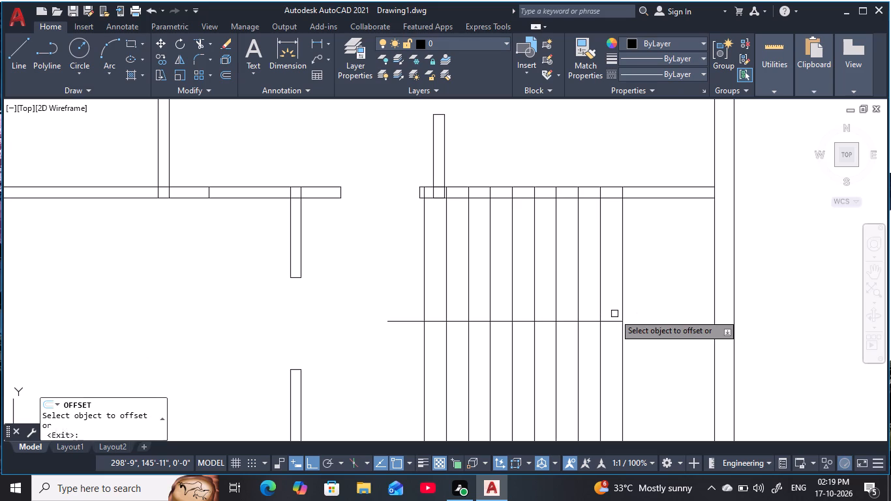
left_click(619, 326)
left_click(657, 335)
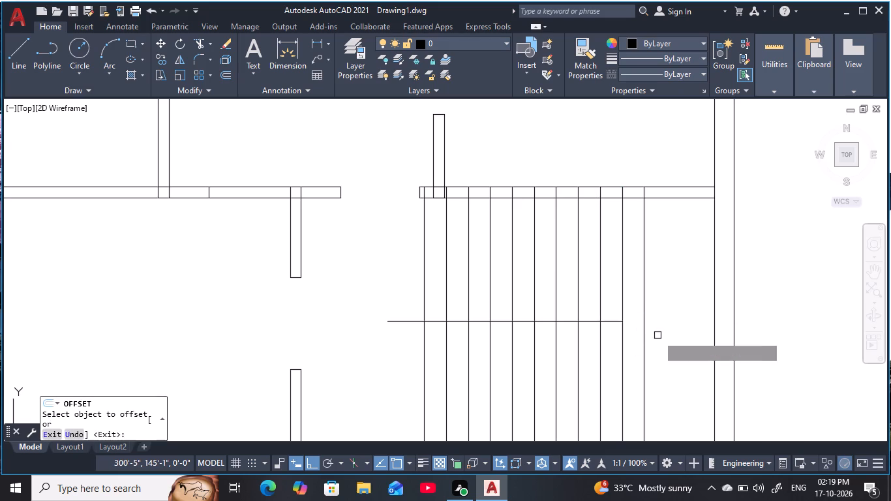
key("Escape")
key("Escape")
key("Escape")
key("Escape")
key("Escape")
Extend the horizontal middle line to the new rightmost tread line.
key("e")
key("x")
key("space")
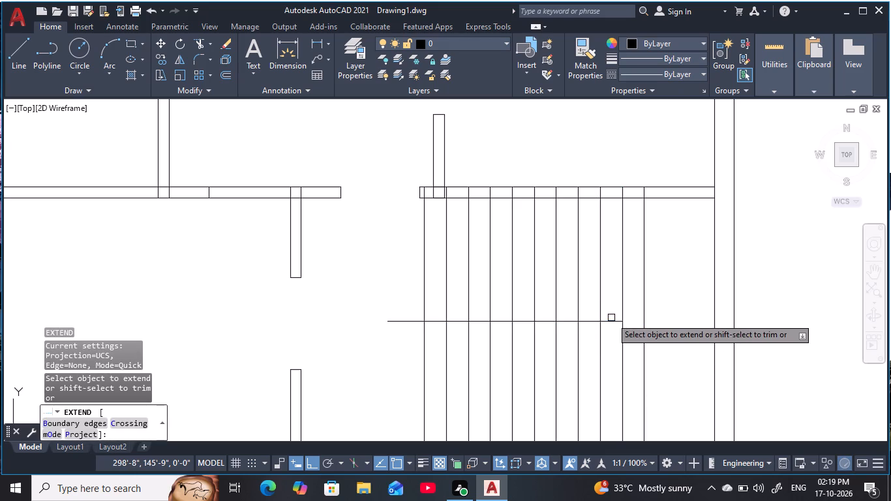
left_click(616, 321)
key("Escape")
key("Escape")
key("Escape")
key("Escape")
key("Escape")
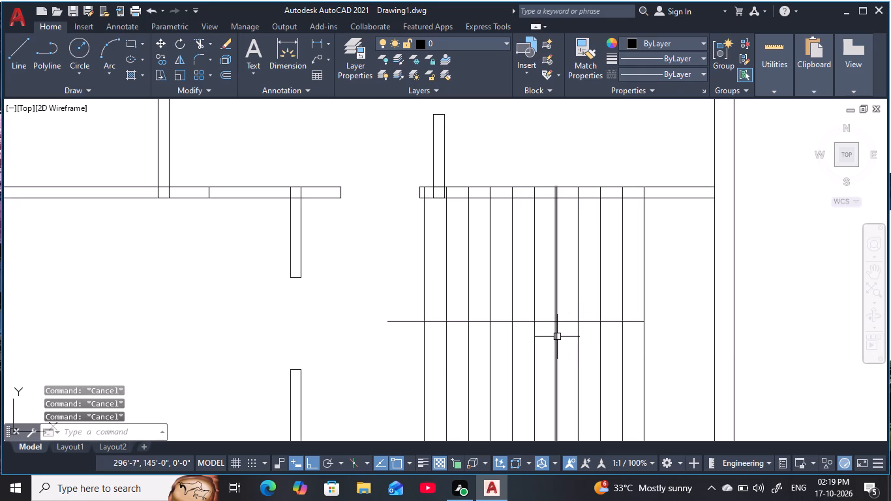
key("Escape")
key("Escape")
Trim the overhang of the horizontal middle line left of the leftmost tread line.
key("t")
type("r")
key("space")
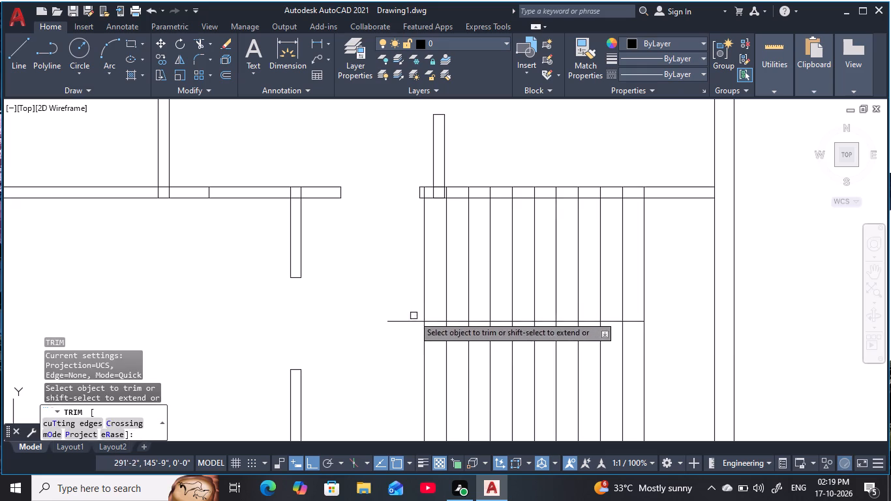
left_click(409, 315)
left_click(391, 345)
Trim away the leftmost tread line below and above the horizontal middle line.
scroll(441, 384, "down", 2)
middle_click_drag(457, 386, 461, 369)
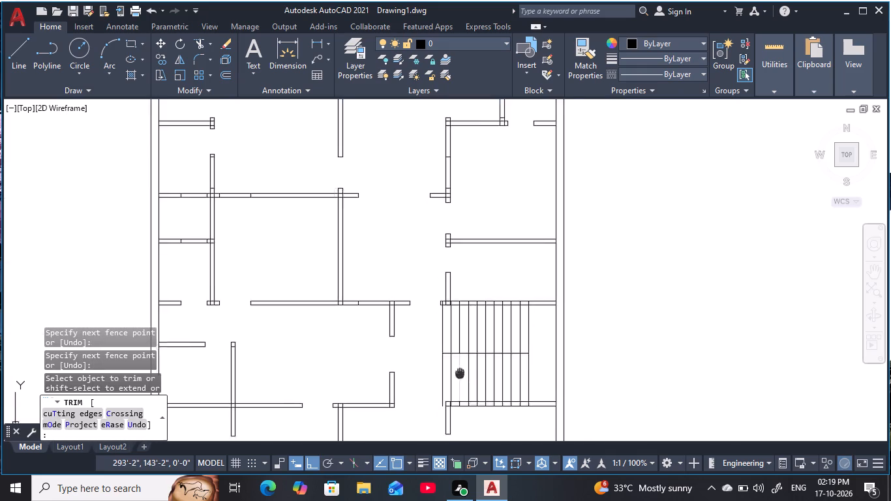
middle_click_drag(461, 369, 475, 311)
scroll(494, 318, "up", 1)
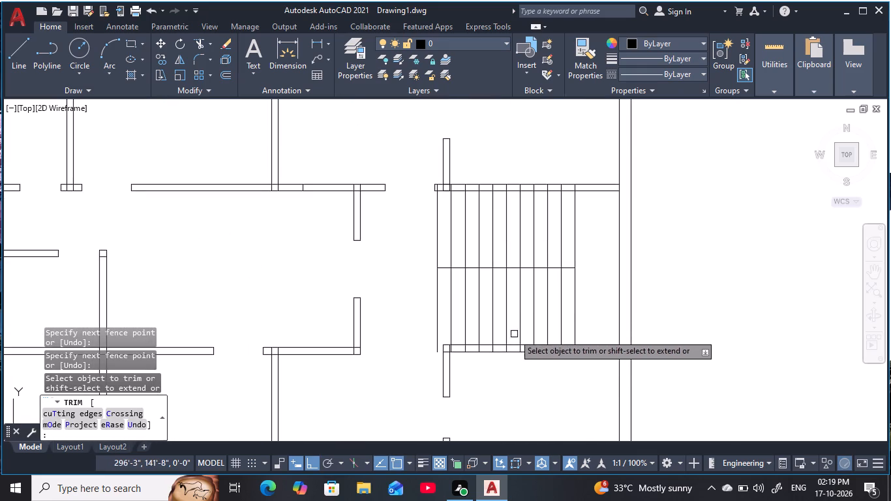
scroll(440, 341, "up", 1)
left_click(446, 331)
left_click(416, 325)
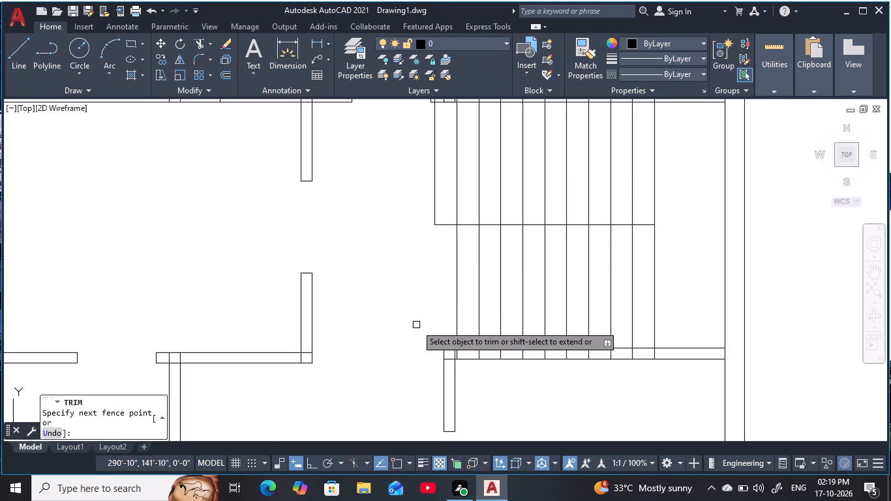
middle_click_drag(427, 298, 443, 351)
scroll(457, 264, "down", 1)
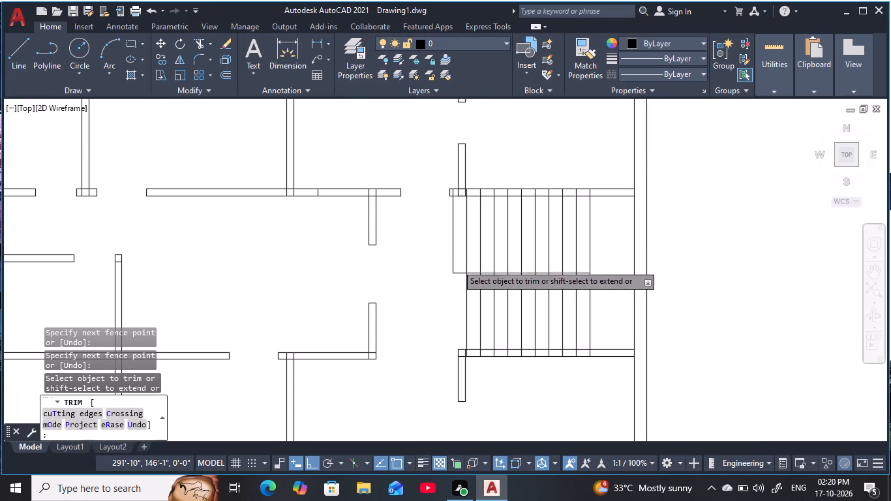
left_click(461, 262)
left_click(454, 262)
left_click(462, 260)
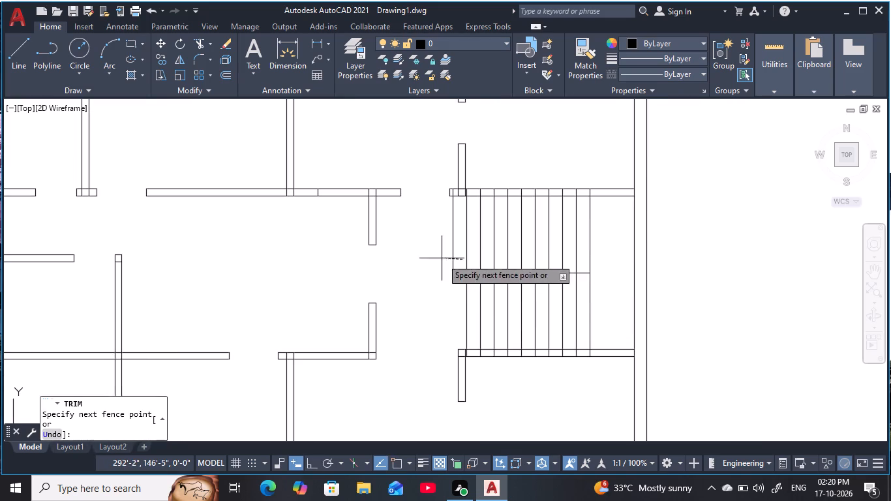
left_click(440, 258)
scroll(451, 307, "down", 1)
middle_click_drag(448, 311, 437, 318)
key("Escape")
key("Escape")
key("Escape")
key("Escape")
key("Escape")
key("Escape")
key("Escape")
key("Escape")
key("Escape")
key("Escape")
key("Escape")
key("Escape")
key("Escape")
key("Escape")
key("Escape")
key("Escape")
key("Escape")
key("Escape")
key("Escape")
key("Escape")
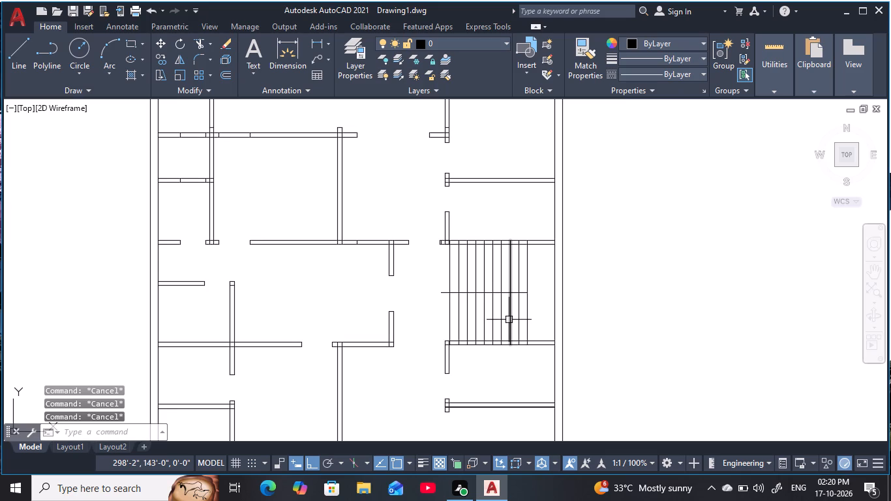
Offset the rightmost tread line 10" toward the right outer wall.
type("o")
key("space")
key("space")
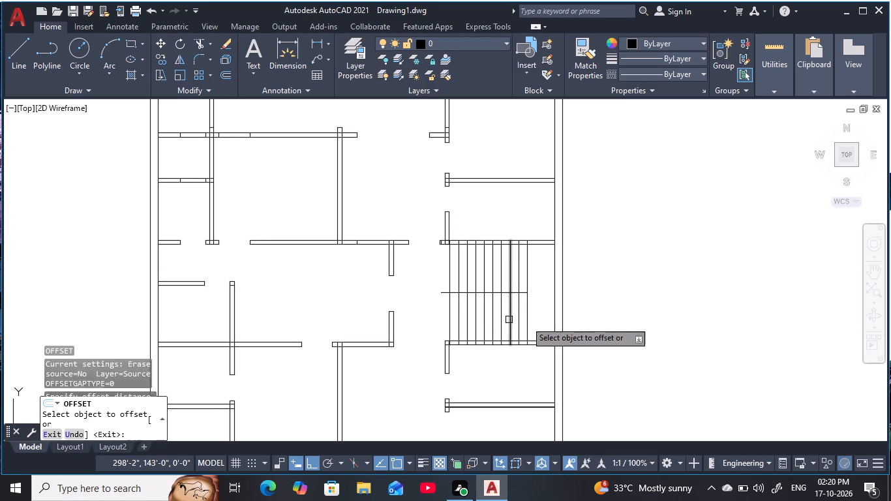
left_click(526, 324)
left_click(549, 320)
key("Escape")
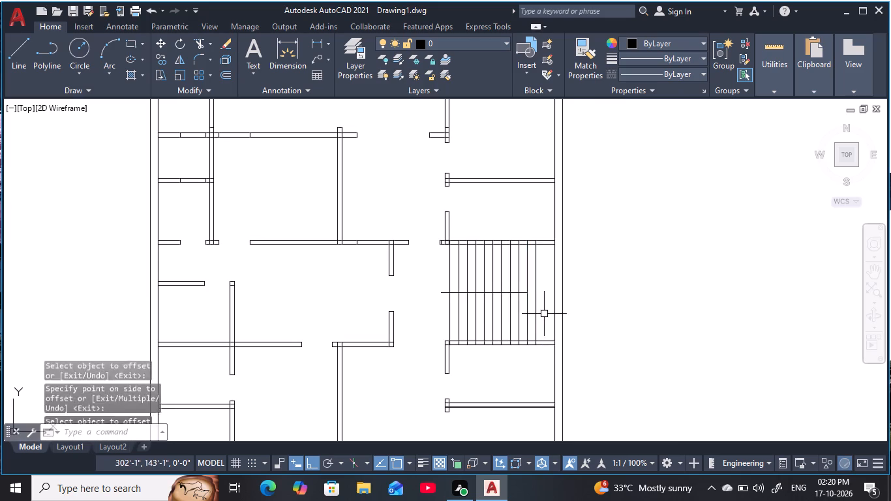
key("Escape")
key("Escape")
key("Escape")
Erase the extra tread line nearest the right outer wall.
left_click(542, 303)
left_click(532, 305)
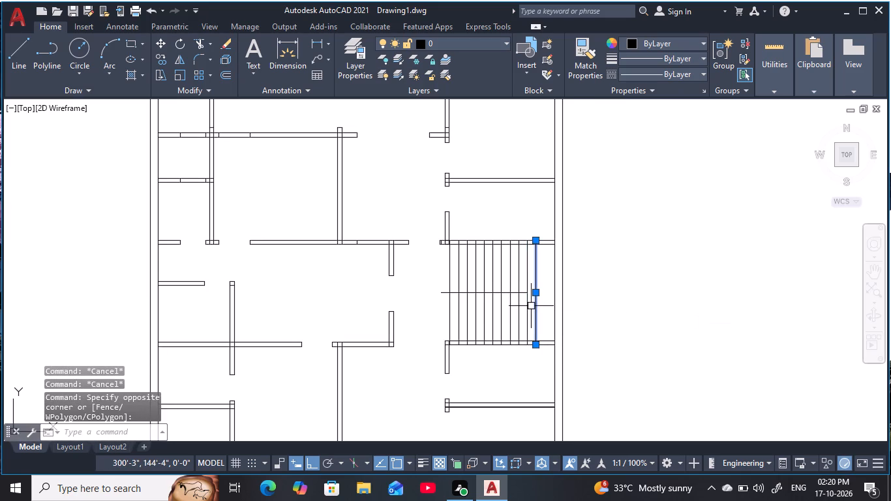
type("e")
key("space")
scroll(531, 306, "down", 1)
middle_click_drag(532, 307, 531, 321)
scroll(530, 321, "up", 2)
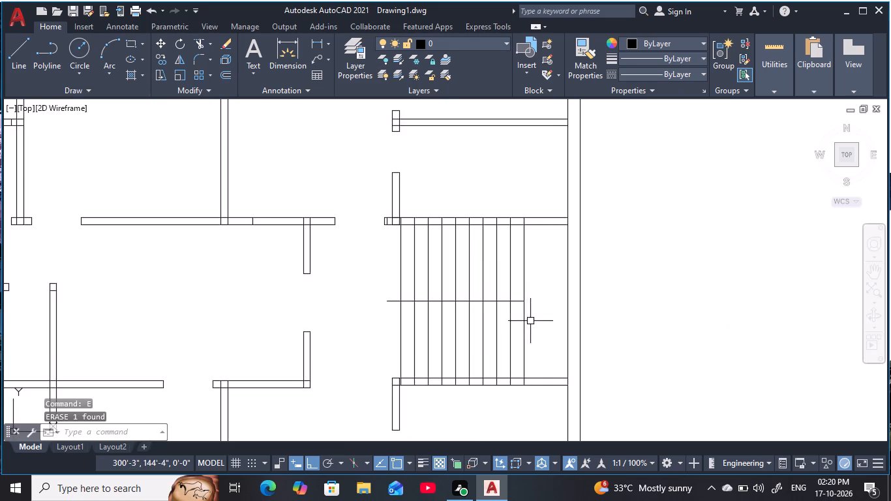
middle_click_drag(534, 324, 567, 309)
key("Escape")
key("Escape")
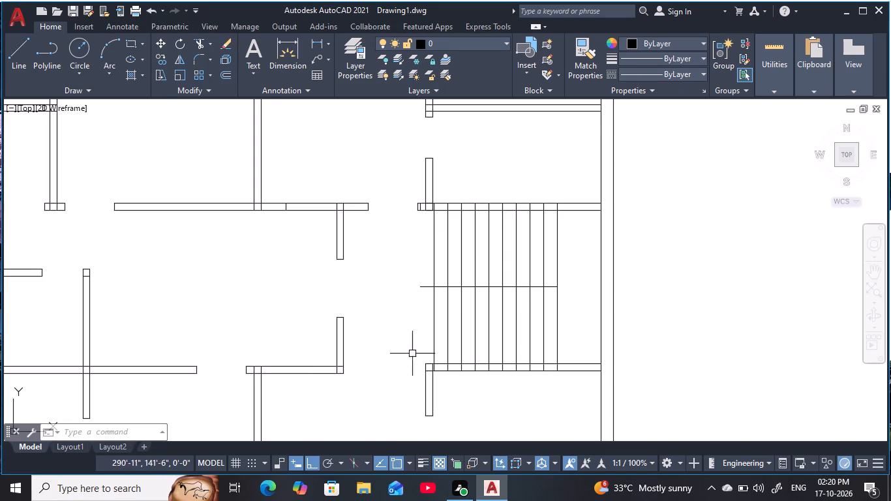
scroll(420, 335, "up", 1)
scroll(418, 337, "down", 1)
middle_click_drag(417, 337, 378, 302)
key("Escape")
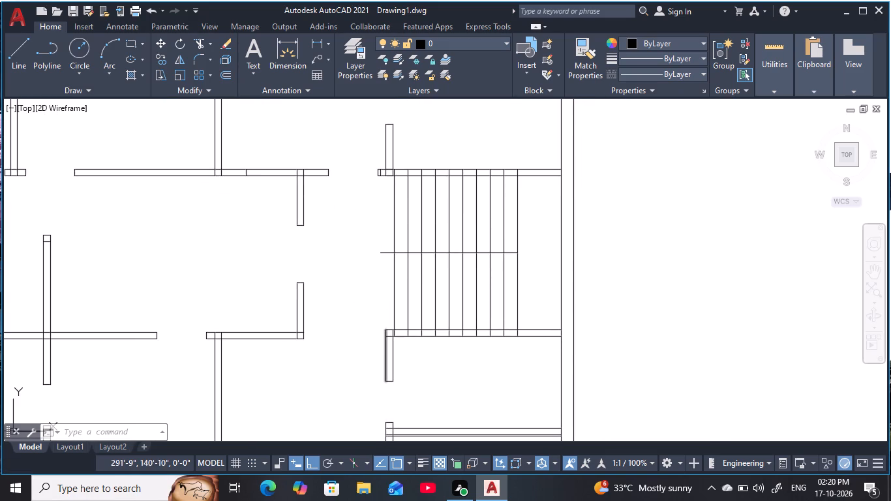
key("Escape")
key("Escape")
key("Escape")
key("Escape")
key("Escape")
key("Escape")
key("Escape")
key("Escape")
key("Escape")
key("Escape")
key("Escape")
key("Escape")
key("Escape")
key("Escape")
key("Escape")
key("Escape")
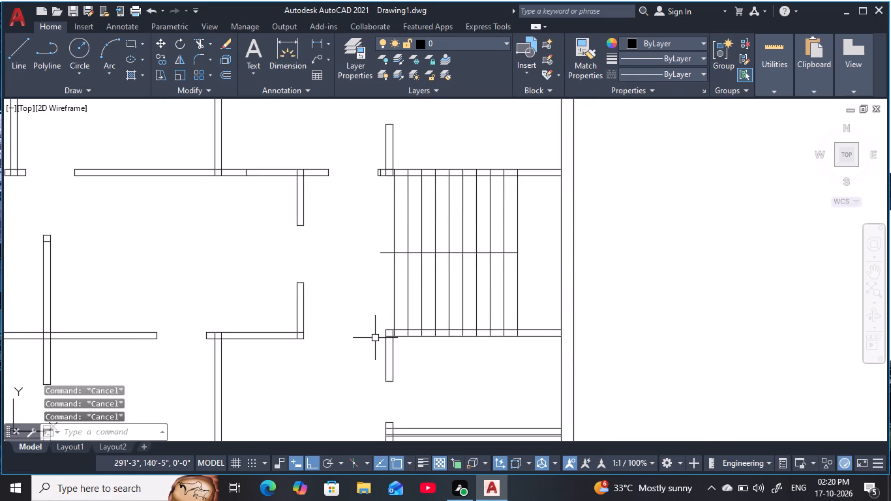
Extend both lines of the stair room's lower wall leftward to the short vertical wall across the passage.
type("ex")
key("space")
scroll(386, 325, "up", 1)
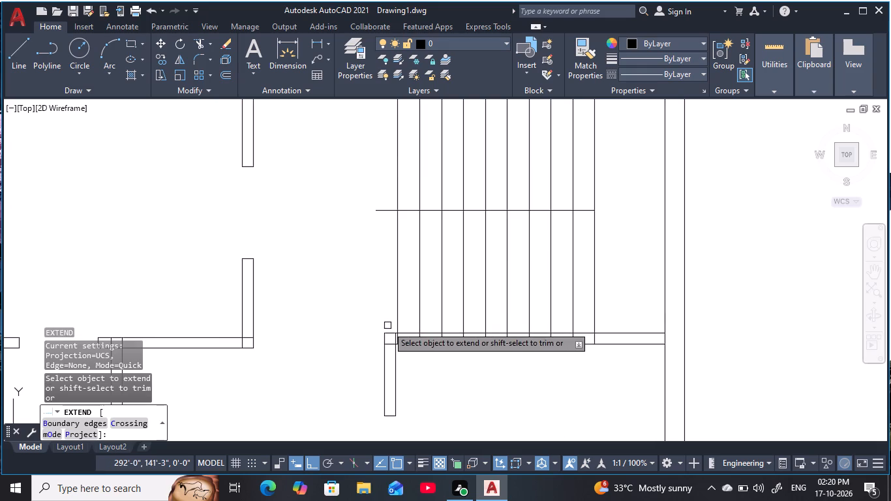
left_click(391, 333)
left_click(391, 346)
key("Escape")
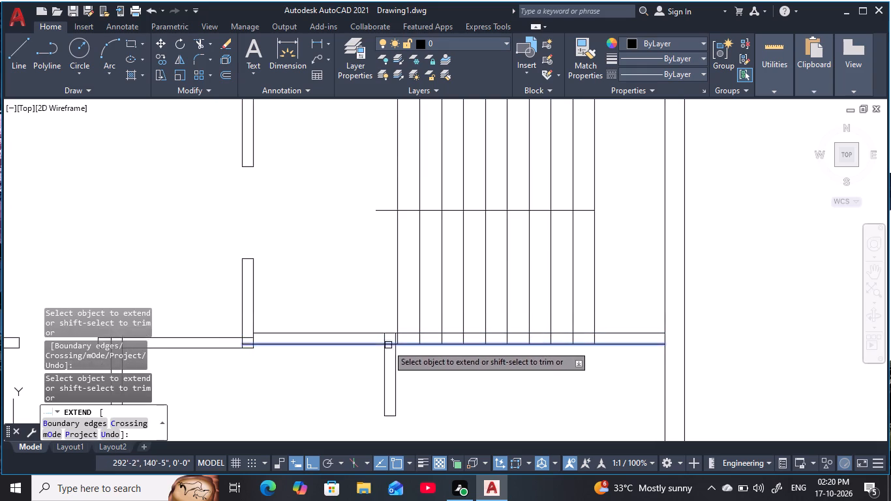
key("Escape")
key("Escape")
key("Escape")
middle_click_drag(373, 321, 389, 337)
key("Escape")
key("Escape")
key("Escape")
key("Escape")
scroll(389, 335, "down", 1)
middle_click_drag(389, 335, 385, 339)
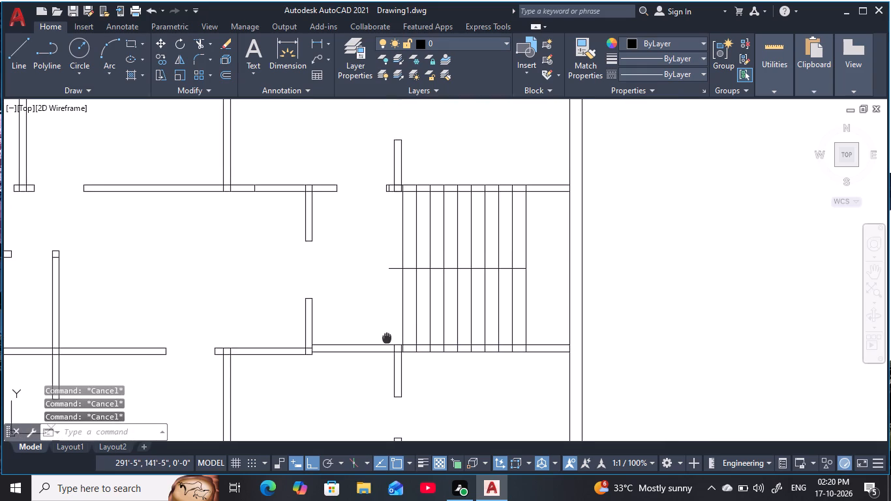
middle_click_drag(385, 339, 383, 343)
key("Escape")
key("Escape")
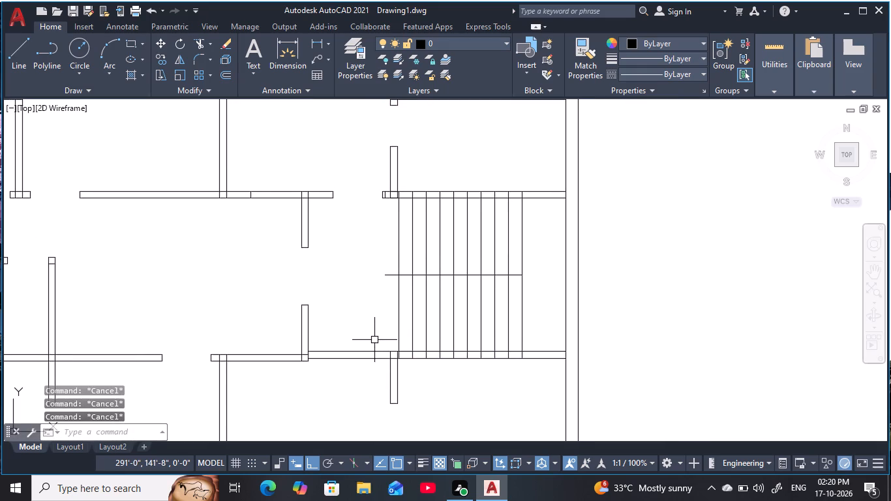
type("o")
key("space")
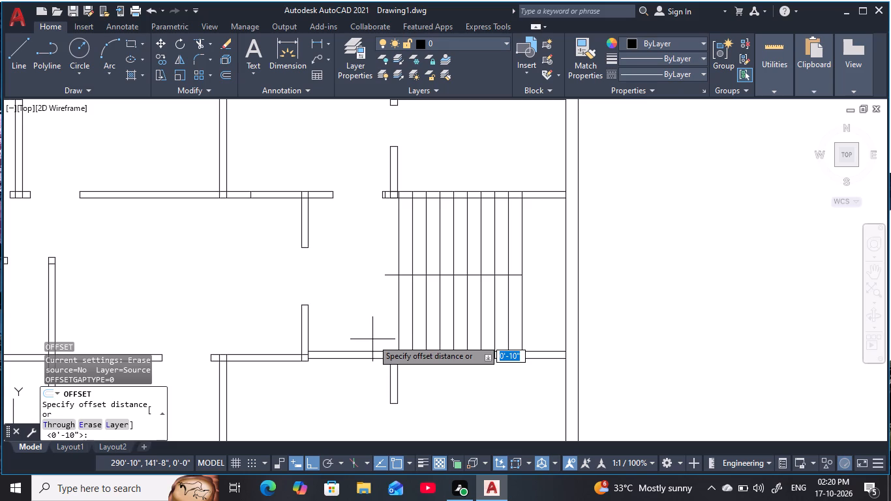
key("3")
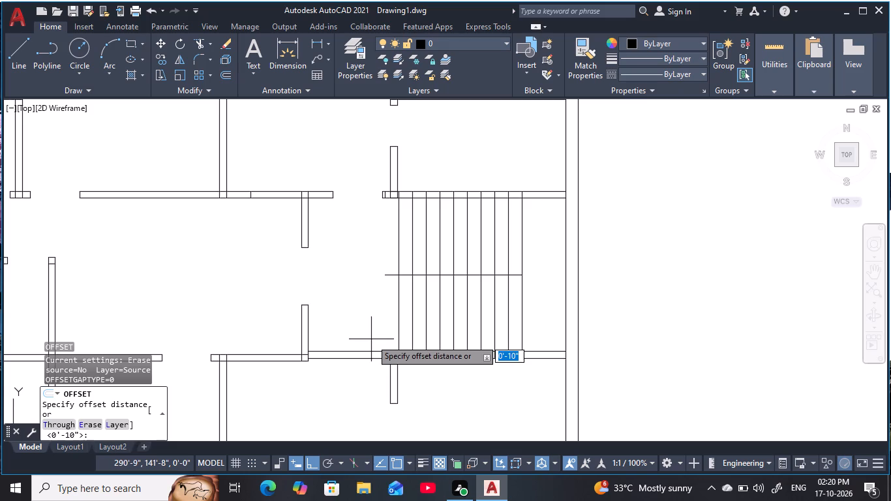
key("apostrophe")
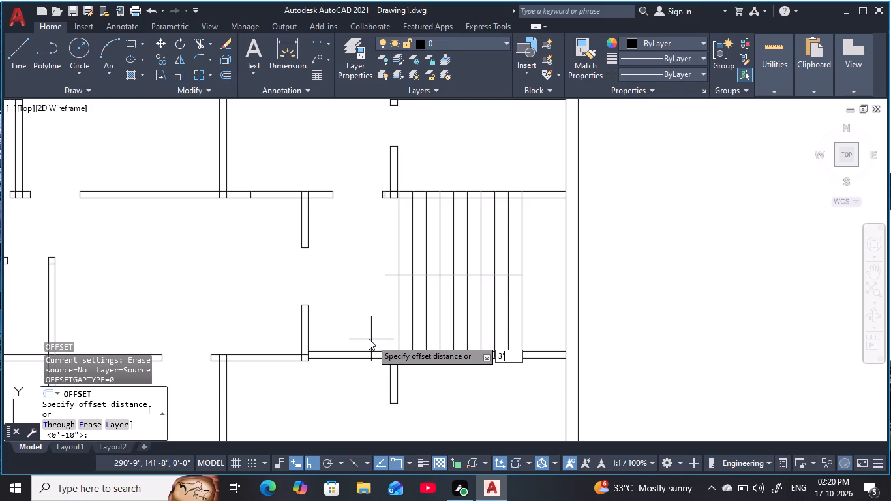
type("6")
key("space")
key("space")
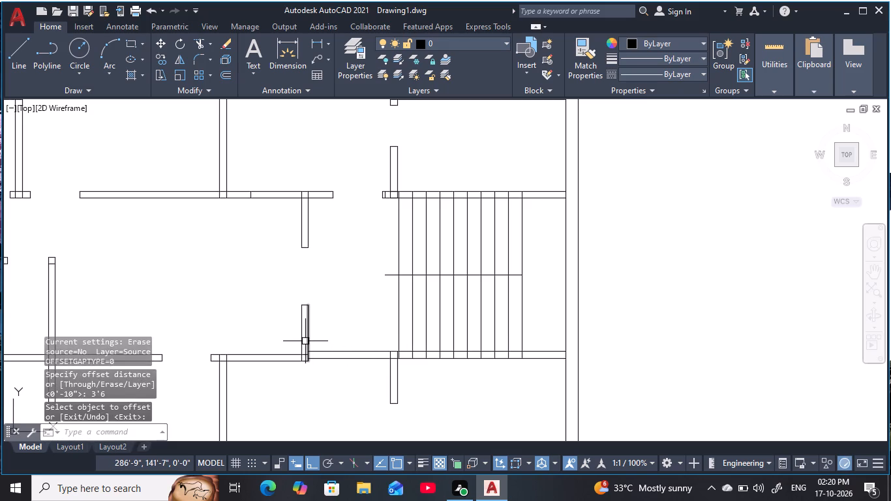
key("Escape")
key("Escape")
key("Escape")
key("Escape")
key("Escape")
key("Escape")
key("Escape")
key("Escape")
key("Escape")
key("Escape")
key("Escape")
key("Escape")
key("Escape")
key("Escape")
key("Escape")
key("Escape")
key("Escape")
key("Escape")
Offset the stair-side line of the lower short vertical passage wall 3'6" toward the stairs.
type("o")
key("space")
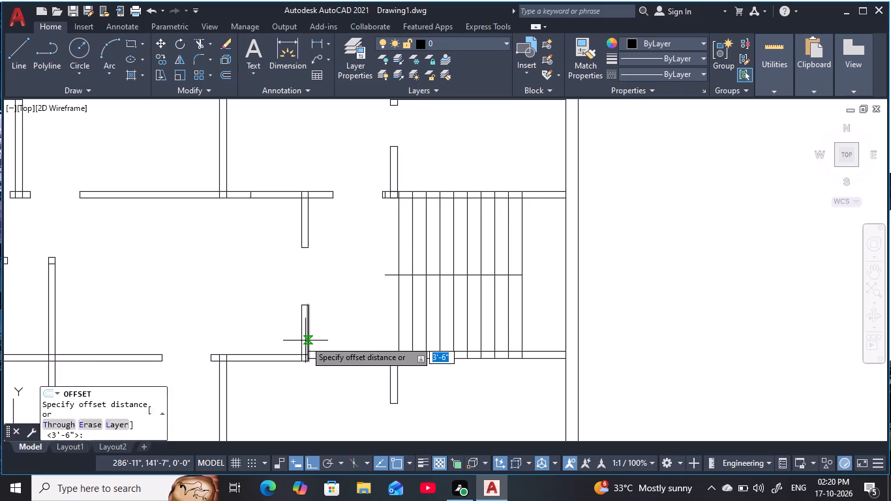
type("3'6")
key("space")
left_click(310, 341)
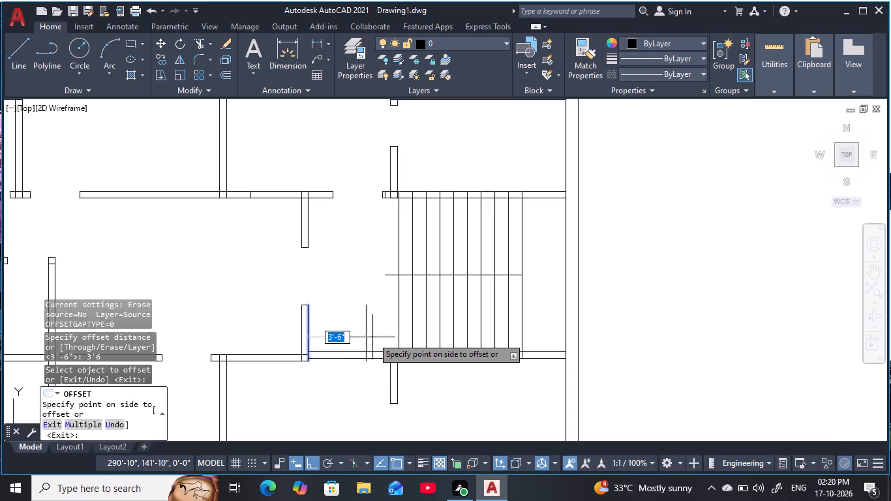
left_click(373, 337)
key("Escape")
key("Escape")
key("Escape")
key("Escape")
key("Escape")
key("Escape")
key("Escape")
key("Escape")
key("Escape")
key("Escape")
key("Escape")
key("Escape")
key("Escape")
key("Escape")
key("Escape")
key("Escape")
key("Escape")
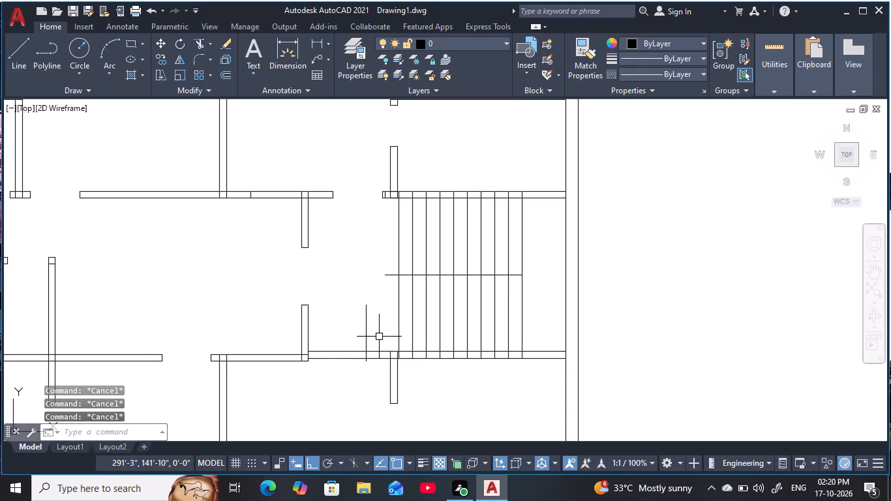
Trim the stair room's lower wall between the short vertical wall and the offset line, plus that line's excess above and below the wall.
type("tr")
key("space")
left_click(337, 341)
left_click(343, 382)
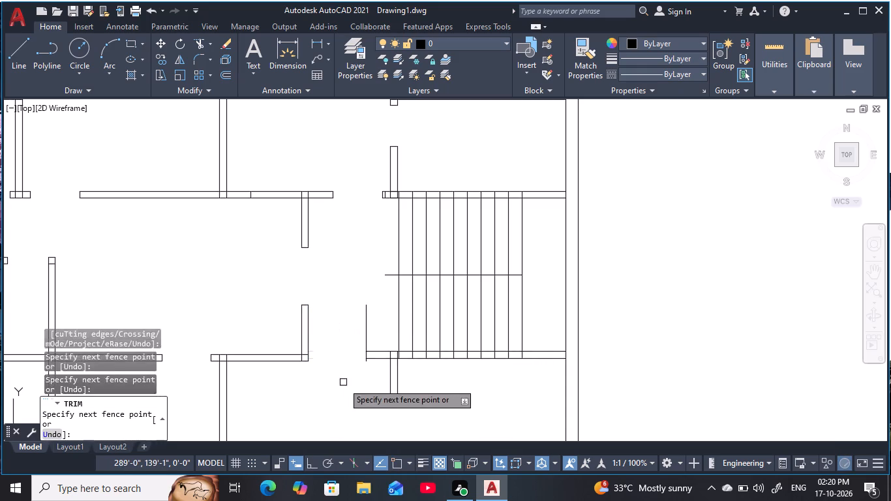
left_click(380, 344)
left_click(363, 343)
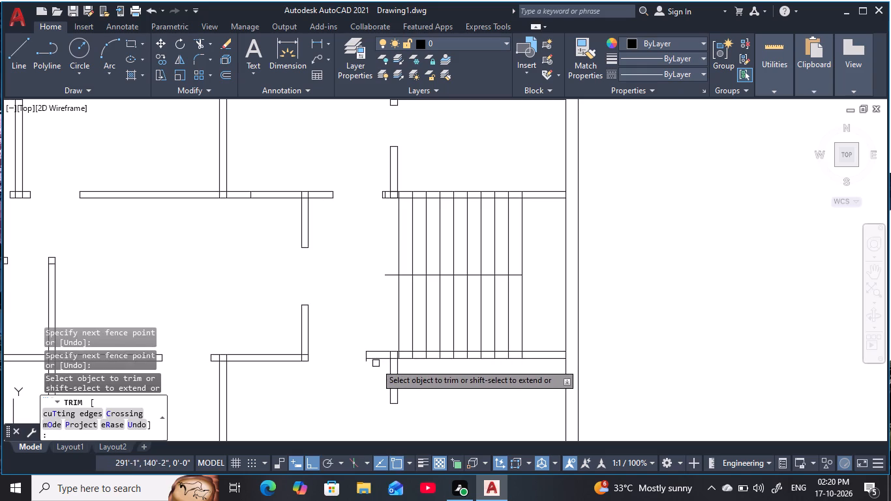
scroll(369, 362, "up", 4)
left_click_drag(360, 361, 349, 361)
left_click(311, 362)
scroll(302, 340, "down", 4)
middle_click_drag(298, 346, 325, 385)
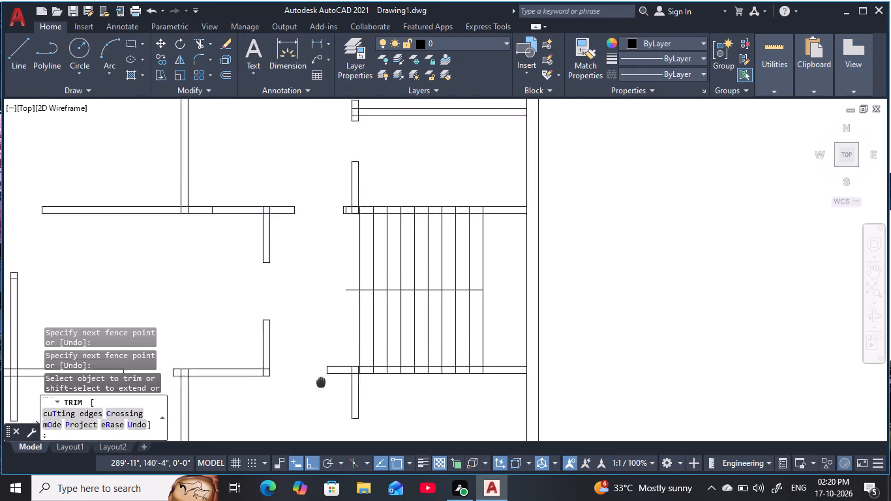
middle_click_drag(325, 385, 383, 431)
scroll(357, 337, "down", 1)
middle_click_drag(340, 318, 349, 371)
key("Escape")
key("Escape")
key("Escape")
key("Escape")
key("Escape")
key("Escape")
key("Escape")
key("Escape")
key("Escape")
key("Escape")
key("Escape")
key("Escape")
key("Escape")
key("Escape")
key("Escape")
key("Escape")
key("Escape")
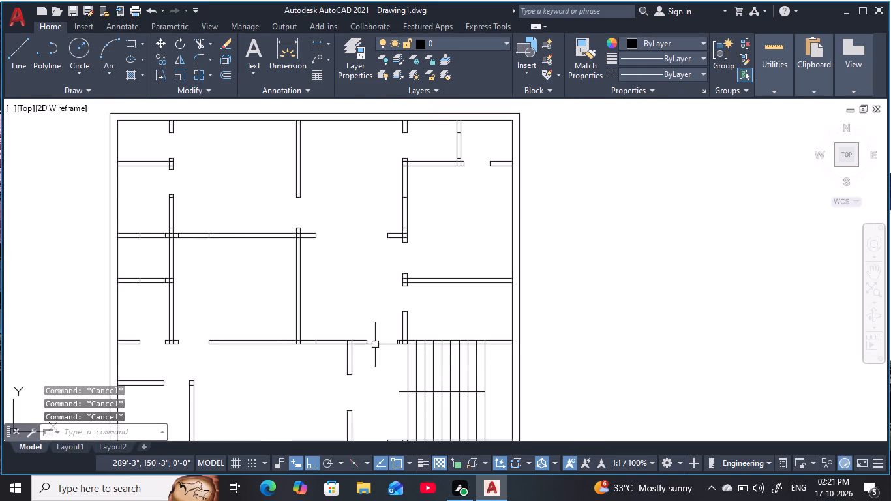
Extend both lines of the stair room's upper wall across the passage opening to close the gap.
key("e")
type("x")
key("space")
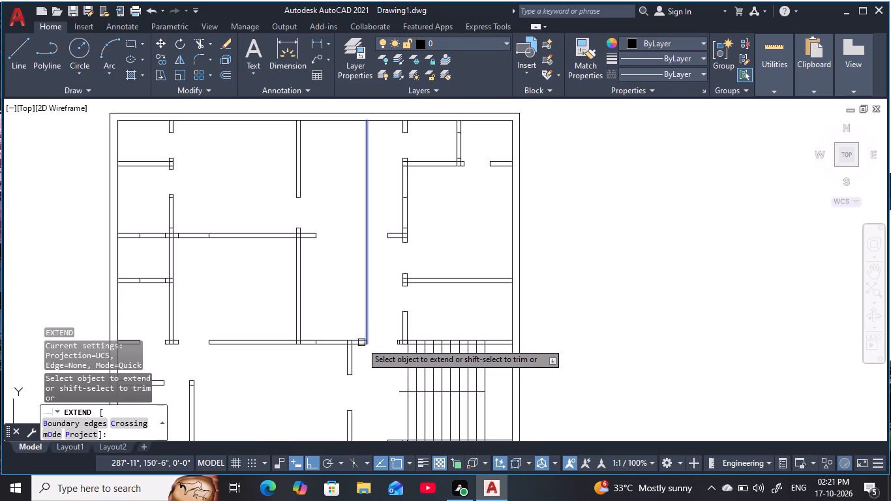
scroll(361, 342, "up", 2)
left_click(365, 339)
left_click(369, 351)
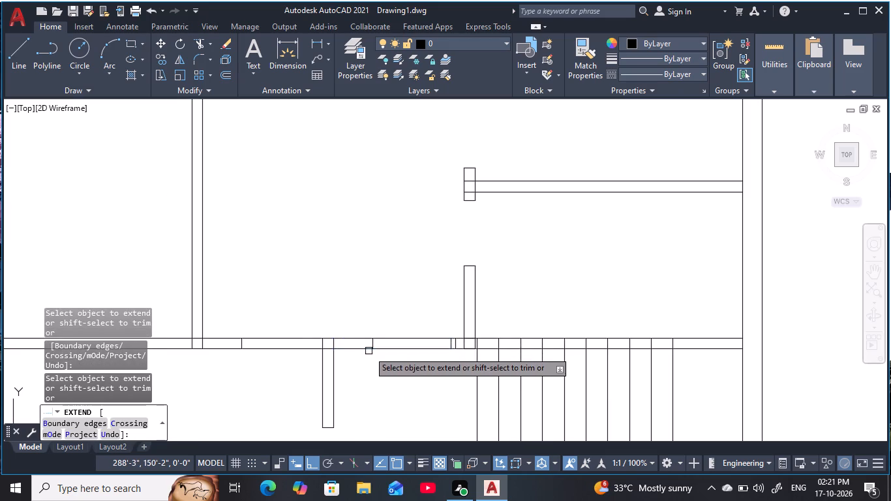
key("Escape")
key("Escape")
key("Escape")
key("Escape")
key("Escape")
key("Escape")
key("Escape")
key("Escape")
key("Escape")
key("Escape")
key("Escape")
key("Escape")
key("Escape")
key("Escape")
key("Escape")
key("Escape")
key("Escape")
key("Escape")
key("Escape")
key("Escape")
Offset the stair-side line of the upper short vertical passage wall 3'6" toward the stairs.
type("o")
key("space")
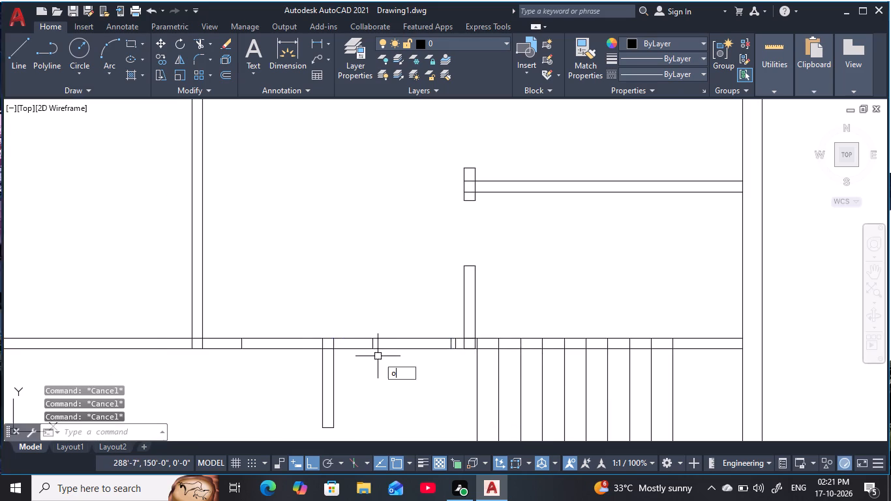
key("3")
type("'6")
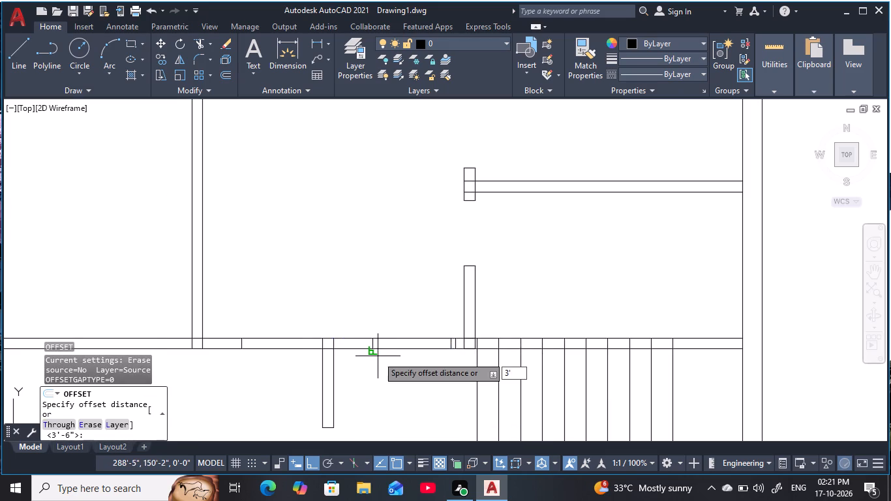
key("space")
left_click(335, 359)
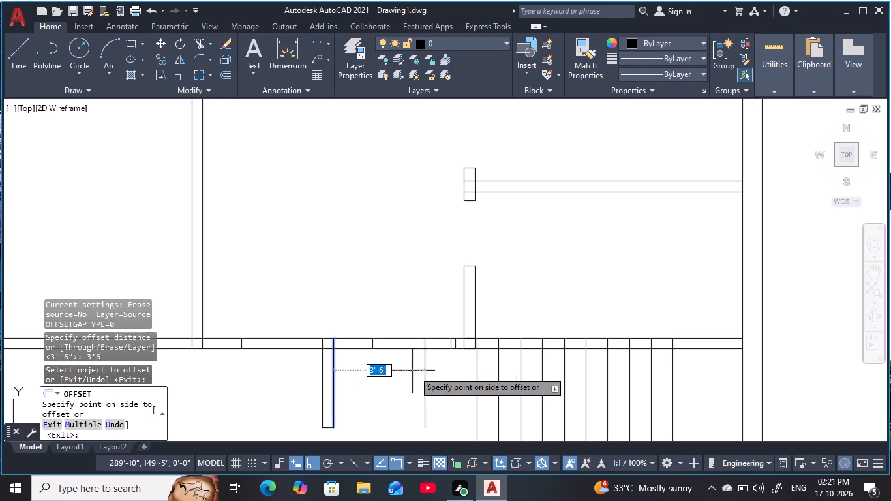
left_click(442, 366)
key("Escape")
key("Escape")
key("Escape")
key("Escape")
key("Escape")
key("Escape")
key("Escape")
key("Escape")
key("Escape")
key("Escape")
key("Escape")
key("Escape")
key("Escape")
key("Escape")
key("Escape")
key("Escape")
key("Escape")
key("Escape")
key("Escape")
key("Escape")
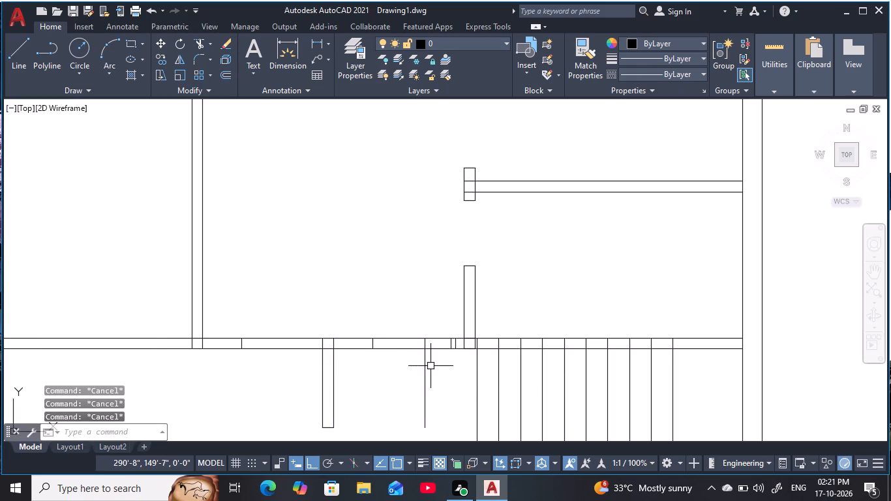
Trim the upper wall between the short vertical wall and the offset line, removing the offset line's excess and the leftover old end line.
type("tr")
key("space")
left_click(393, 328)
left_click(403, 374)
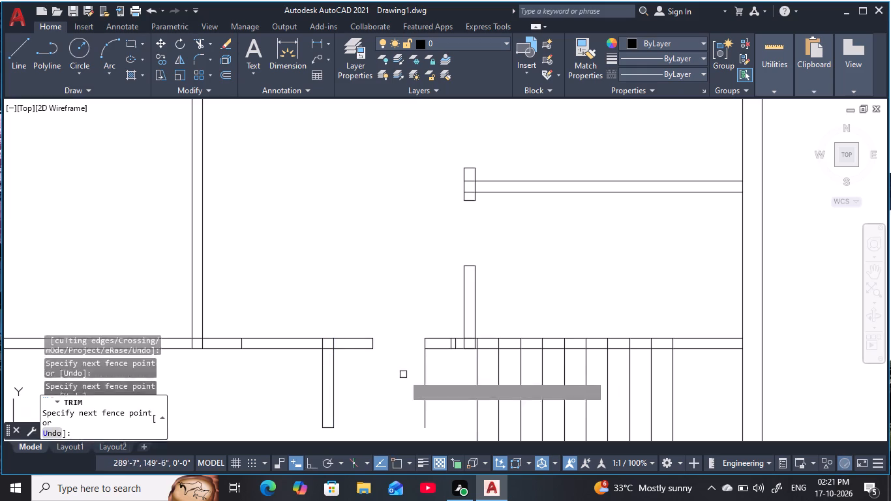
left_click(364, 370)
left_click(353, 331)
left_click(401, 386)
left_click(436, 389)
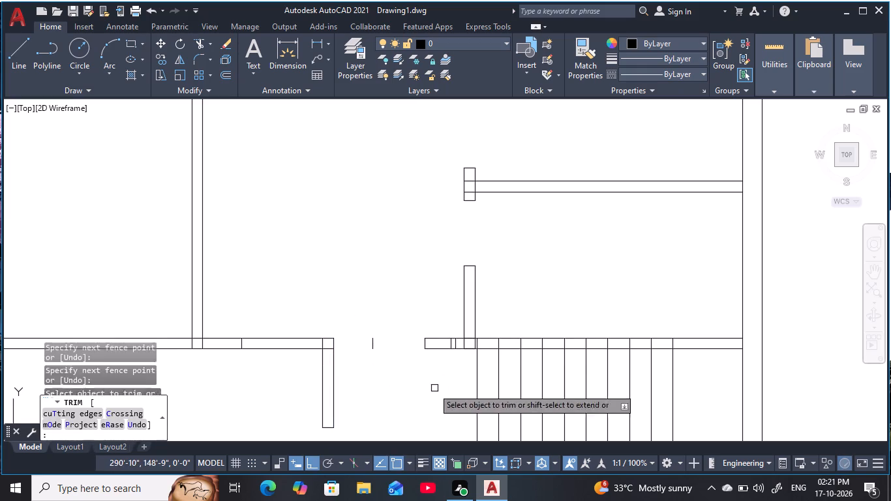
left_click(372, 346)
Offset the staircase's tread line nearest the passage 10" toward the passage to add another tread line.
scroll(380, 374, "down", 3)
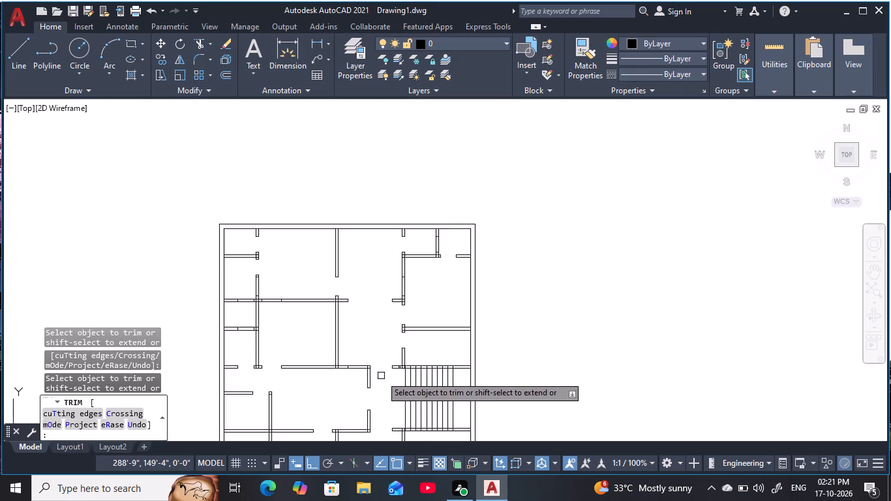
scroll(380, 378, "down", 1)
middle_click_drag(377, 375, 359, 325)
scroll(382, 346, "up", 4)
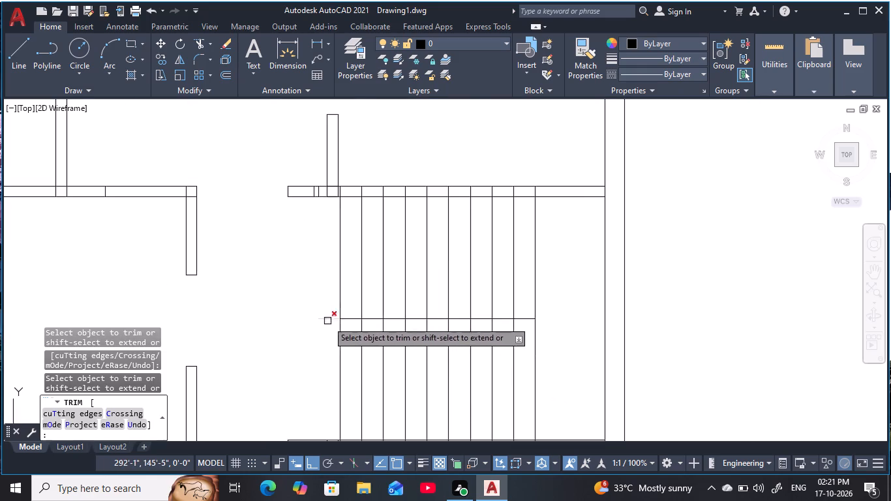
scroll(307, 317, "down", 2)
middle_click_drag(306, 317, 357, 316)
key("Escape")
key("Escape")
key("Escape")
key("Escape")
key("Escape")
key("Escape")
scroll(438, 310, "up", 1)
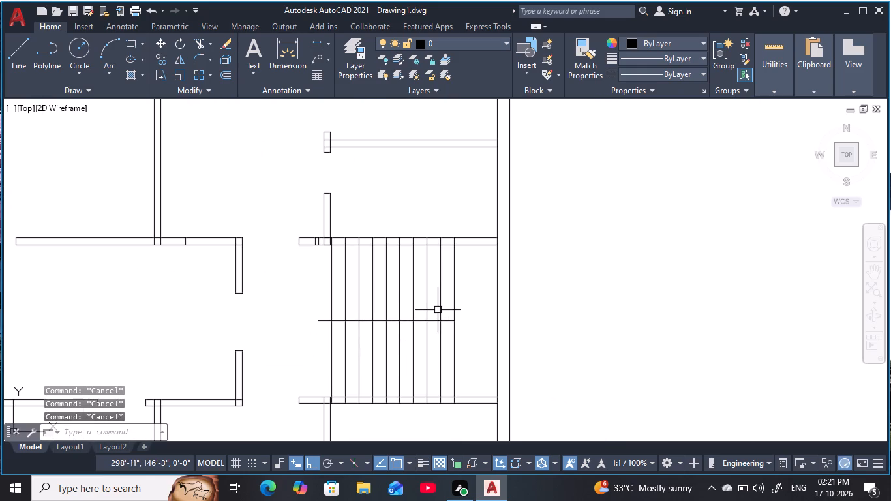
key("Escape")
key("Escape")
key("Escape")
key("Escape")
key("Escape")
key("Escape")
key("Escape")
key("Escape")
key("Escape")
key("Escape")
key("Escape")
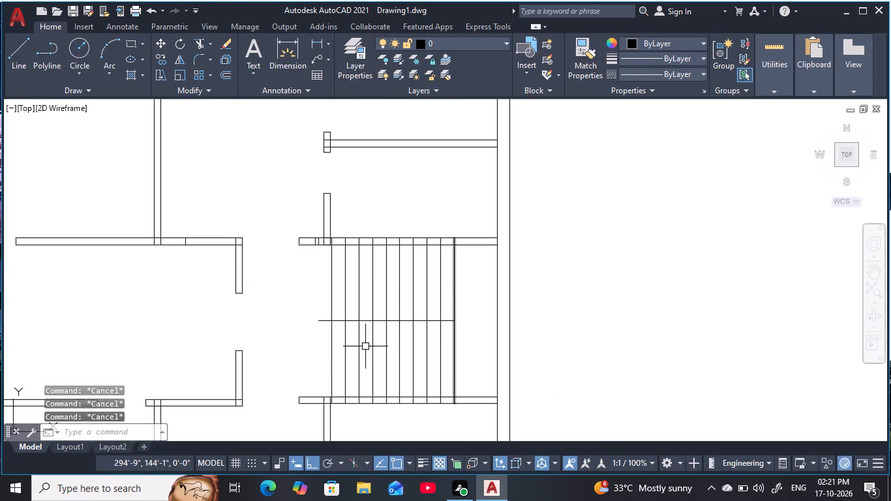
type("o 1")
type("0")
key("space")
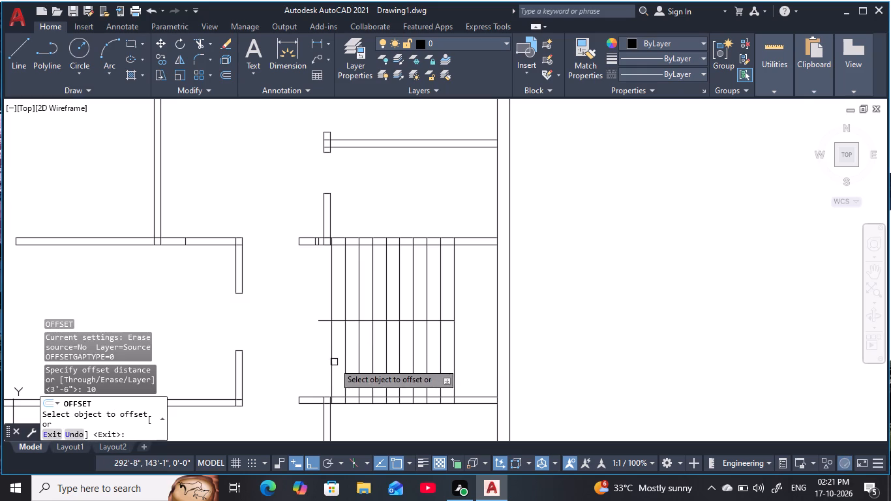
left_click(331, 365)
left_click(288, 369)
key("Escape")
key("Escape")
scroll(285, 364, "down", 1)
middle_click_drag(285, 364, 304, 362)
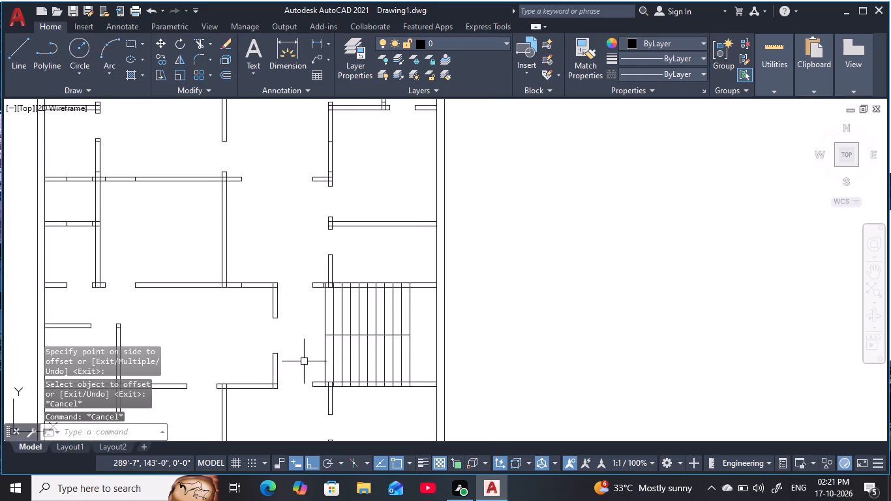
key("Escape")
key("Escape")
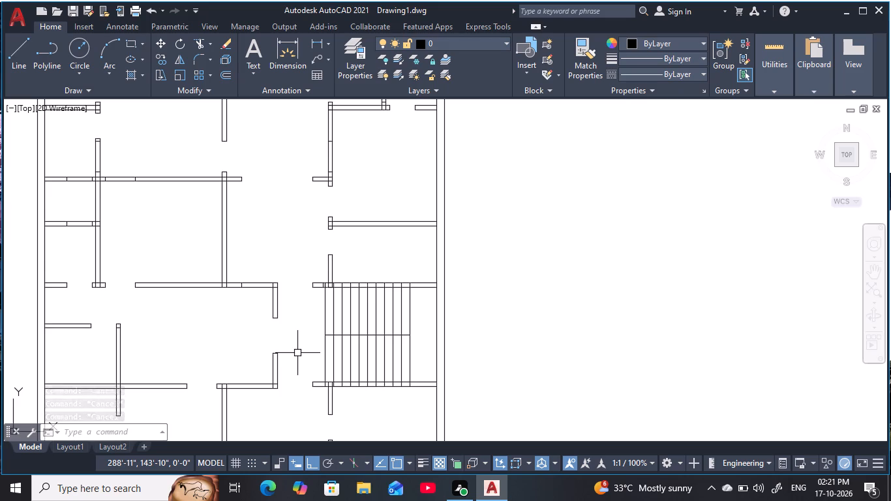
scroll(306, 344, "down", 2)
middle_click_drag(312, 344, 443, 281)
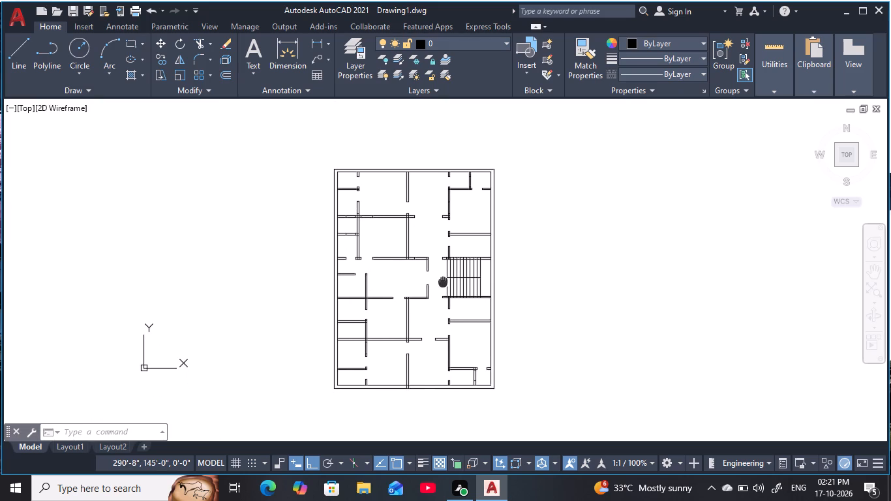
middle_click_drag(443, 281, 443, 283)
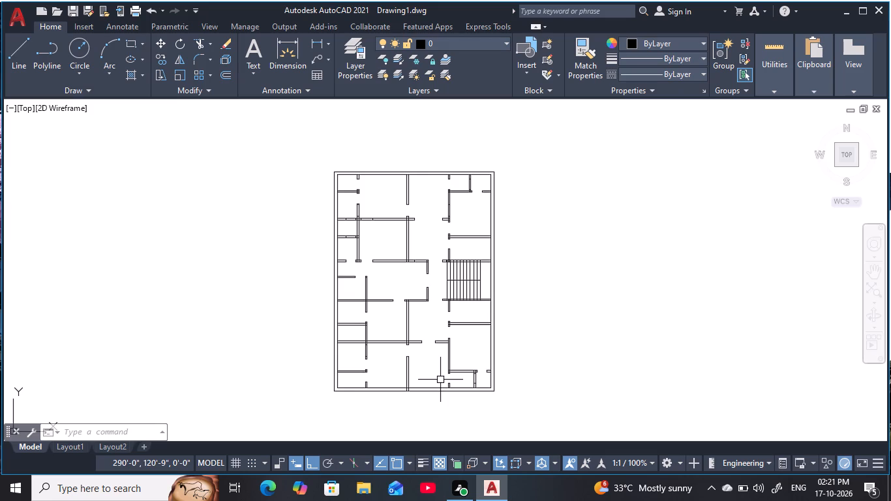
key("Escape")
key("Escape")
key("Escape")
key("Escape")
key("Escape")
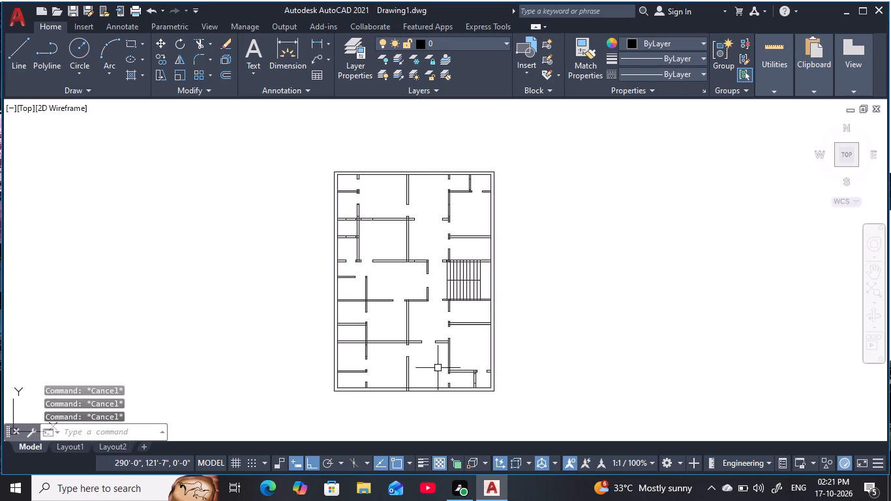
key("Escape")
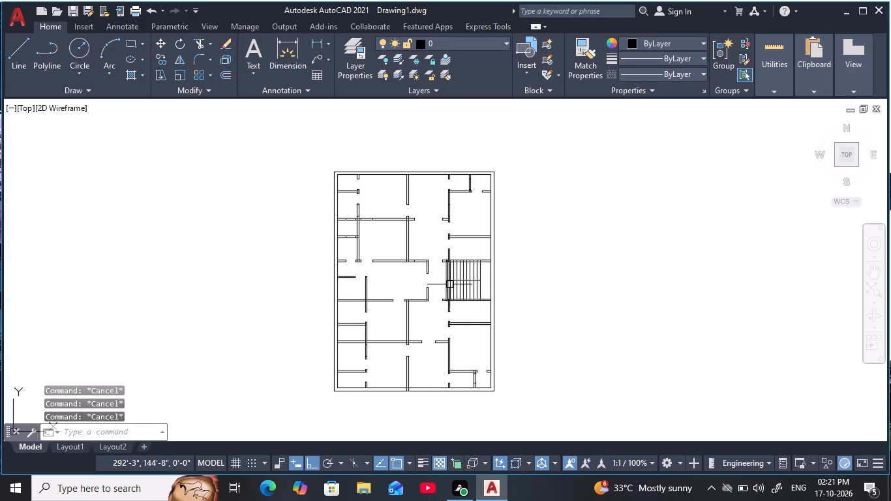
Trim the top outer wall's inner line between the two lines of the upper-left short wall stub.
scroll(450, 284, "up", 2)
middle_click_drag(452, 285, 526, 354)
middle_click_drag(478, 286, 536, 404)
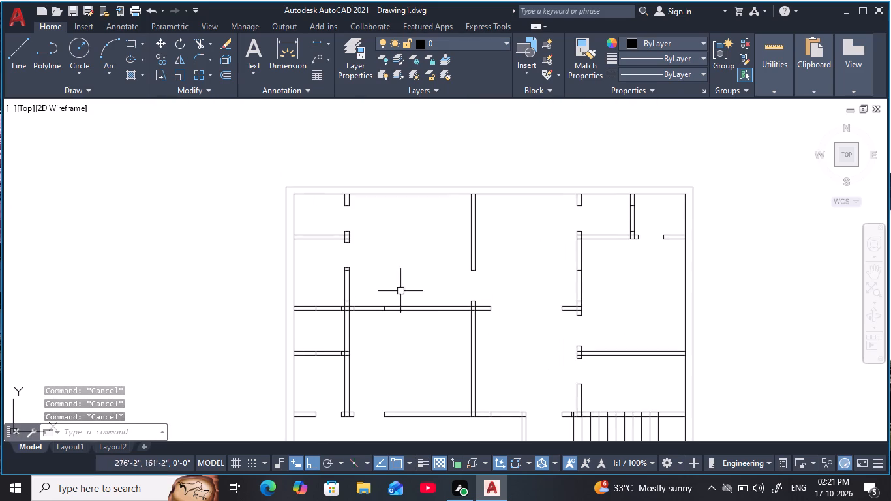
scroll(323, 220, "up", 2)
middle_click_drag(324, 235, 340, 326)
scroll(340, 326, "up", 1)
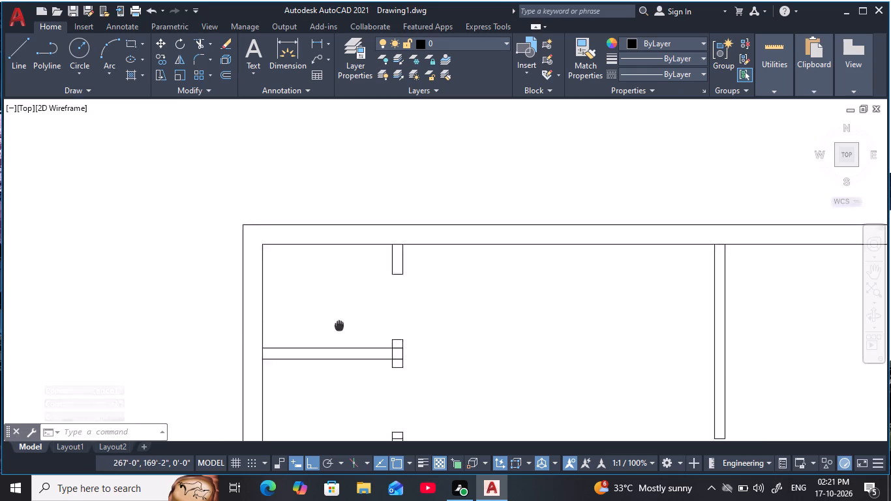
middle_click_drag(340, 326, 340, 327)
key("Escape")
key("Escape")
key("Escape")
type("tr")
key("space")
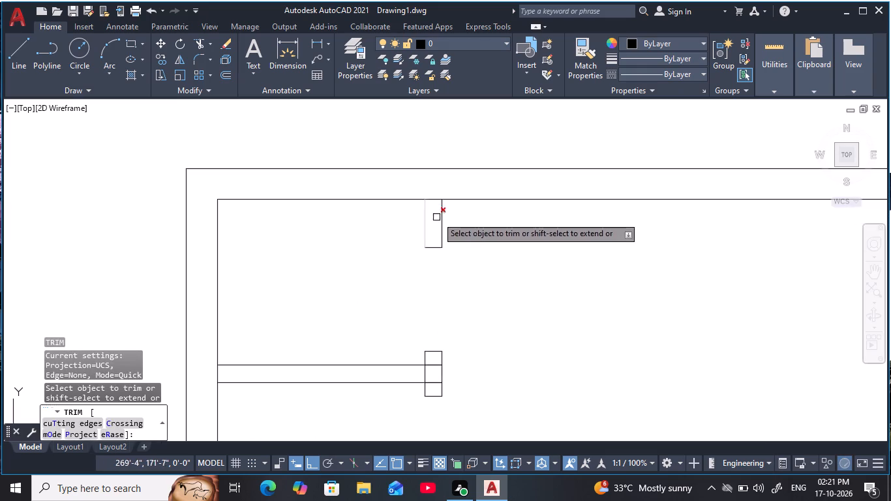
left_click(435, 201)
scroll(308, 349, "down", 1)
middle_click_drag(307, 349, 337, 286)
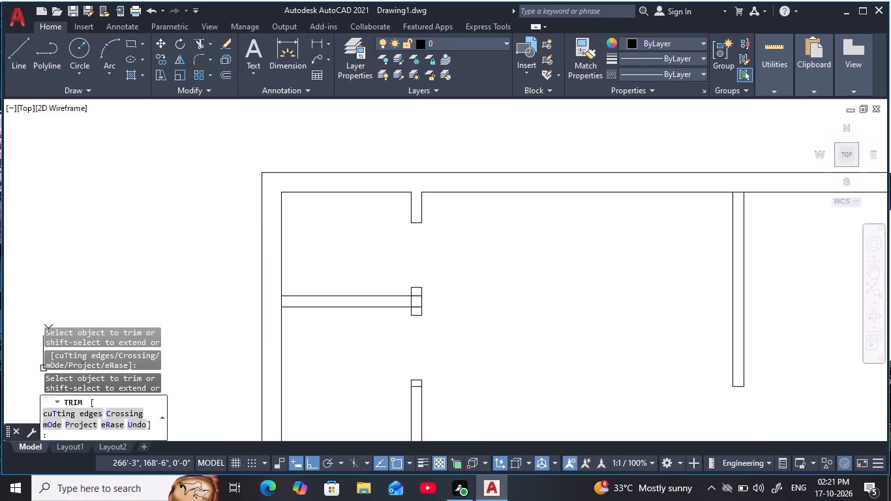
Trim the overlapping lines at both ends of the upper-left room's short horizontal partition, at its end piece and the outer wall.
scroll(422, 296, "up", 3)
left_click_drag(395, 294, 390, 354)
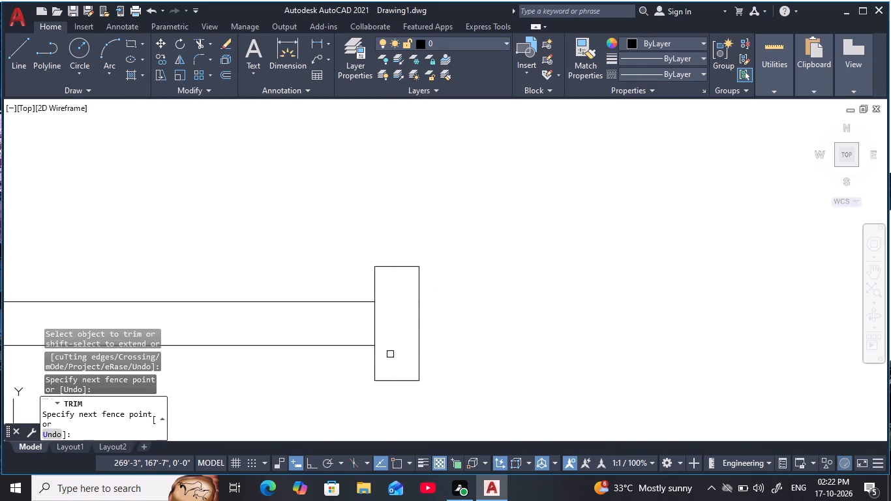
left_click_drag(387, 331, 354, 330)
scroll(319, 334, "down", 3)
middle_click_drag(318, 337, 683, 262)
scroll(559, 260, "up", 1)
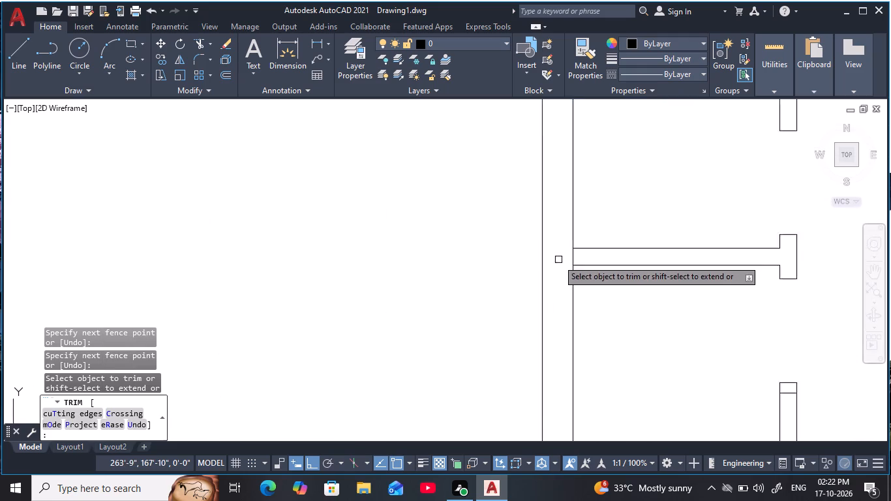
scroll(558, 260, "up", 2)
left_click_drag(628, 240, 566, 257)
scroll(620, 303, "down", 4)
middle_click_drag(659, 320, 483, 180)
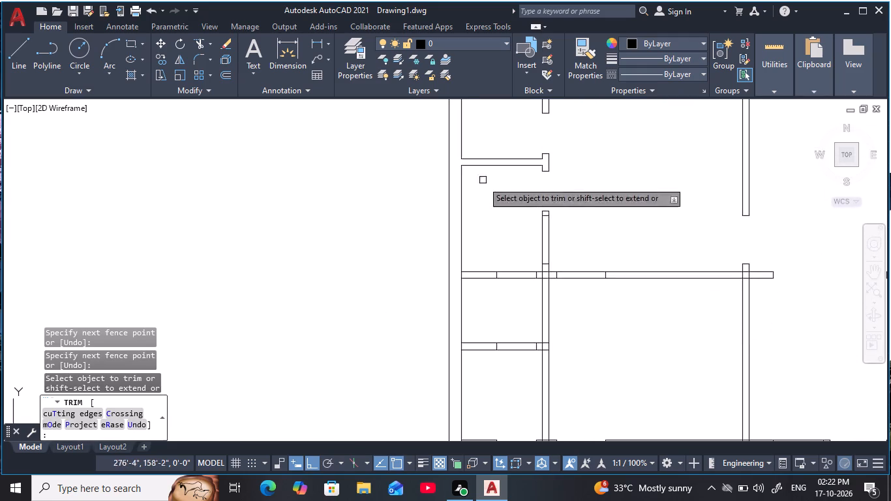
scroll(541, 282, "up", 3)
scroll(541, 278, "down", 4)
key("Escape")
key("Escape")
key("Escape")
key("Escape")
key("Escape")
key("Escape")
key("Escape")
key("Escape")
key("Escape")
key("Escape")
key("Escape")
key("Escape")
key("Escape")
key("Escape")
key("Escape")
key("Escape")
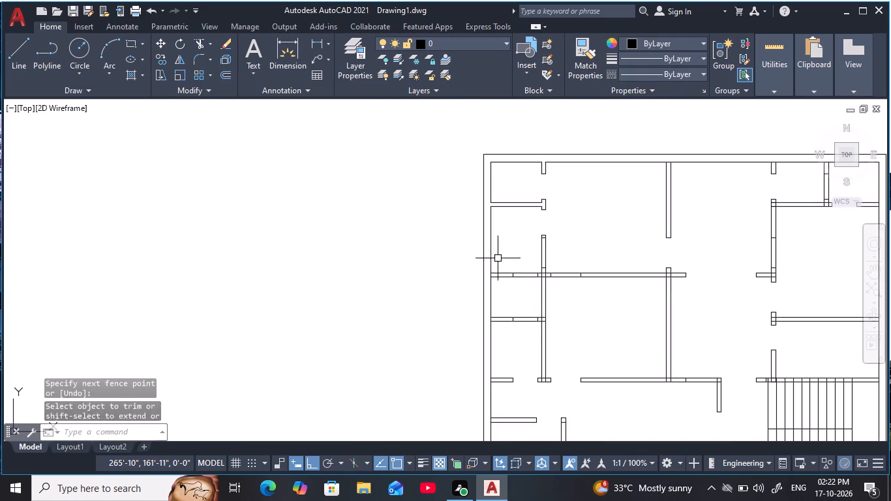
Erase the leftover short cross lines around the junction of the left vertical partition and the long upper horizontal wall.
left_click_drag(502, 256, 517, 264)
left_click(594, 289)
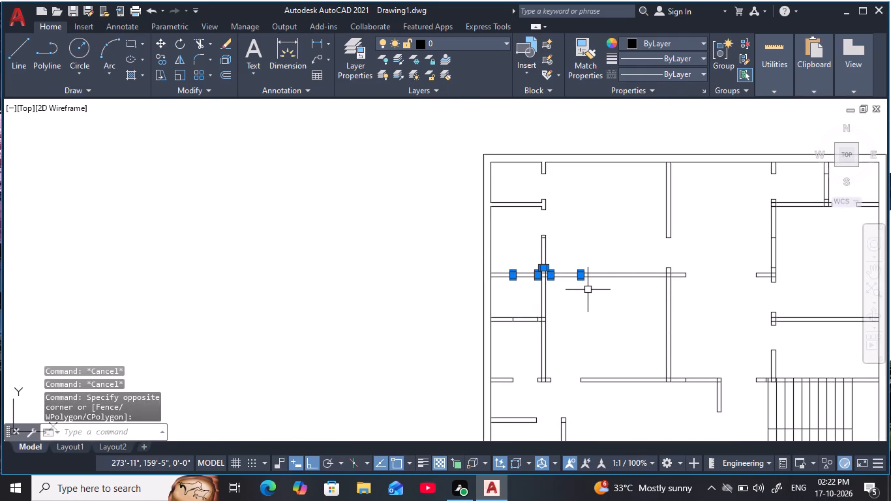
key("e")
key("space")
key("Escape")
key("Escape")
key("Escape")
key("Escape")
key("Escape")
key("Escape")
key("Escape")
key("Escape")
key("Escape")
key("Escape")
key("Escape")
key("Escape")
key("Escape")
key("Escape")
key("Escape")
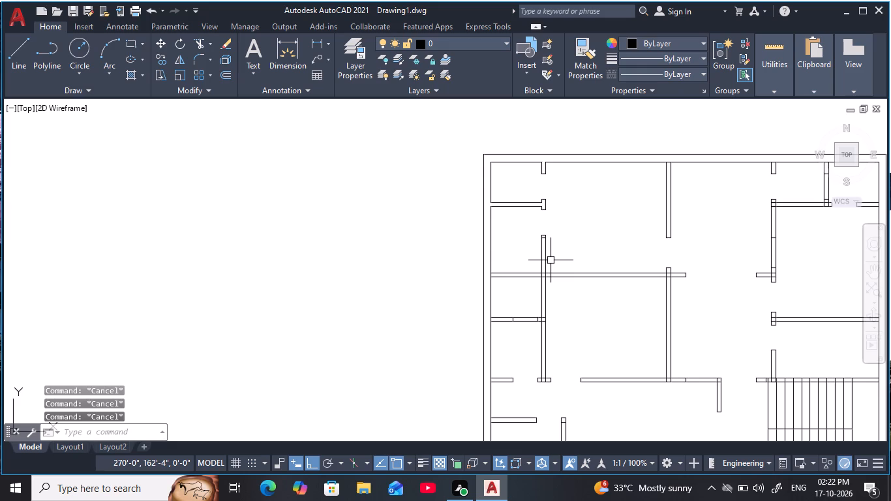
Trim away the leftover short cross line just below the upper end of the left vertical partition.
type("tr")
key("space")
scroll(545, 246, "up", 2)
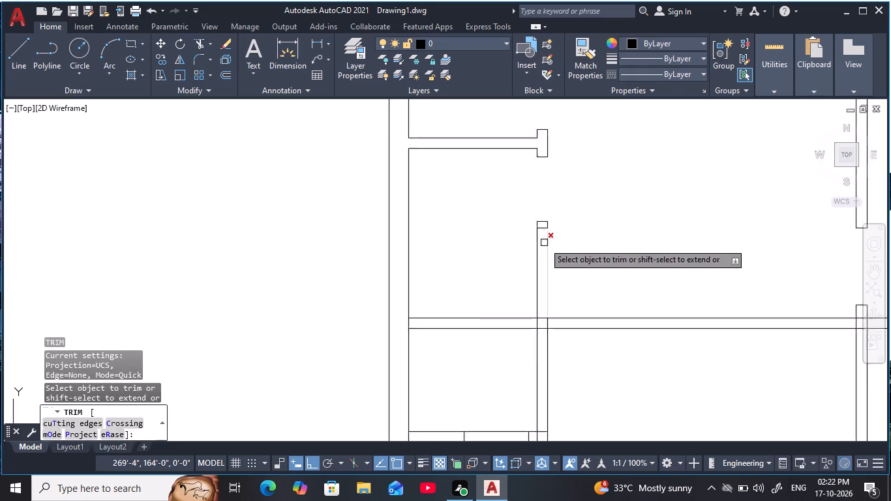
scroll(544, 243, "up", 2)
left_click(544, 199)
left_click(535, 232)
scroll(569, 343, "down", 3)
middle_click_drag(567, 347, 562, 200)
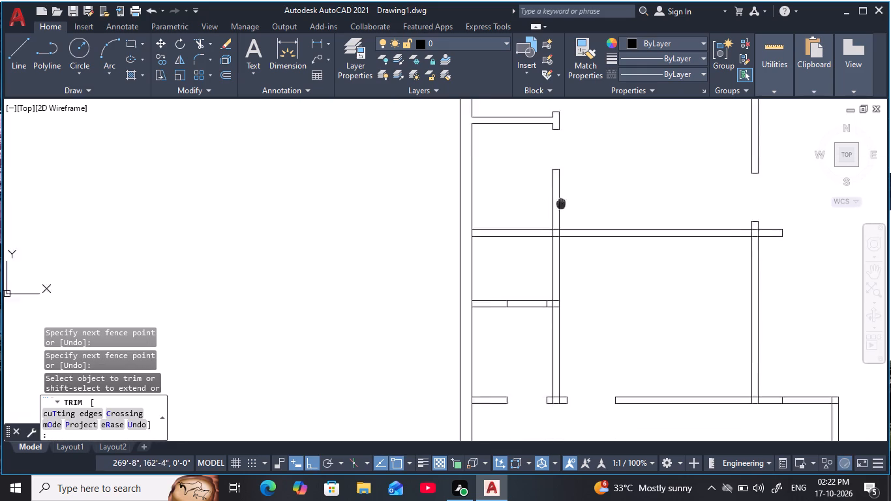
middle_click_drag(562, 200, 563, 199)
Trim the long upper horizontal wall's overlapping lines at its crossing with the left vertical partition and at the left outer wall.
scroll(564, 216, "up", 4)
left_click_drag(564, 242, 549, 228)
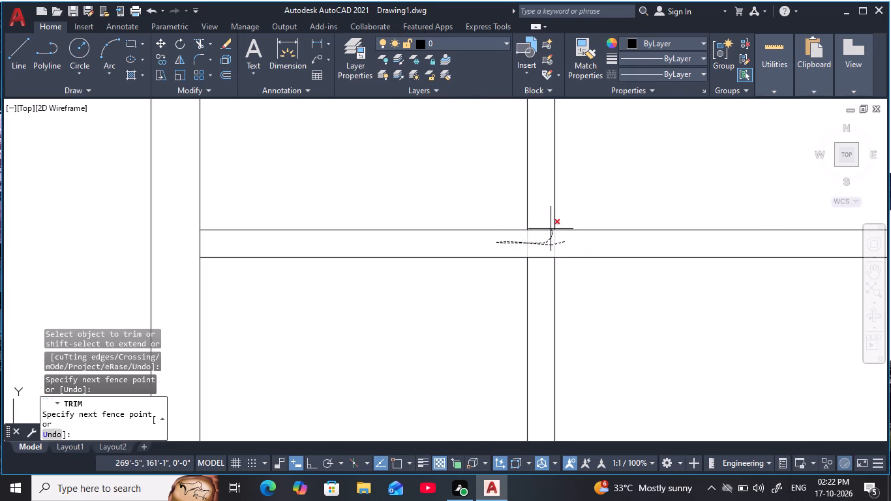
left_click_drag(549, 228, 546, 273)
scroll(543, 269, "down", 2)
scroll(394, 264, "up", 3)
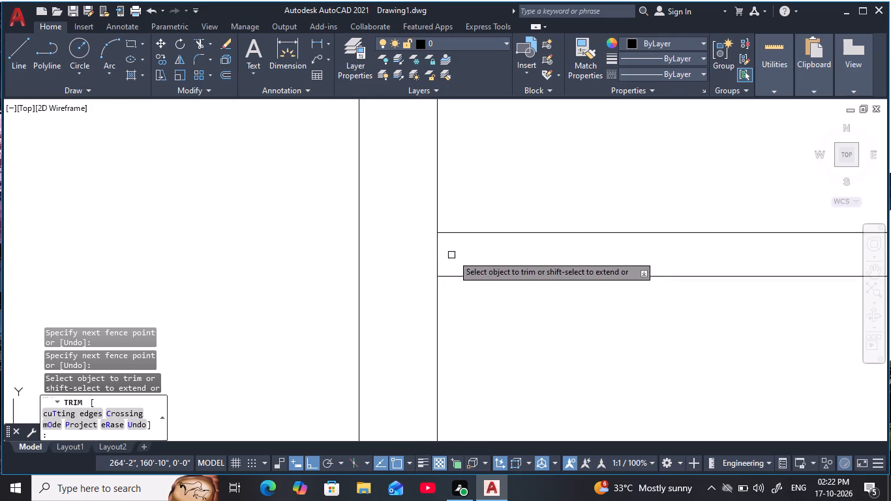
left_click_drag(464, 256, 419, 254)
scroll(468, 267, "down", 5)
scroll(587, 294, "down", 2)
middle_click_drag(586, 293, 554, 292)
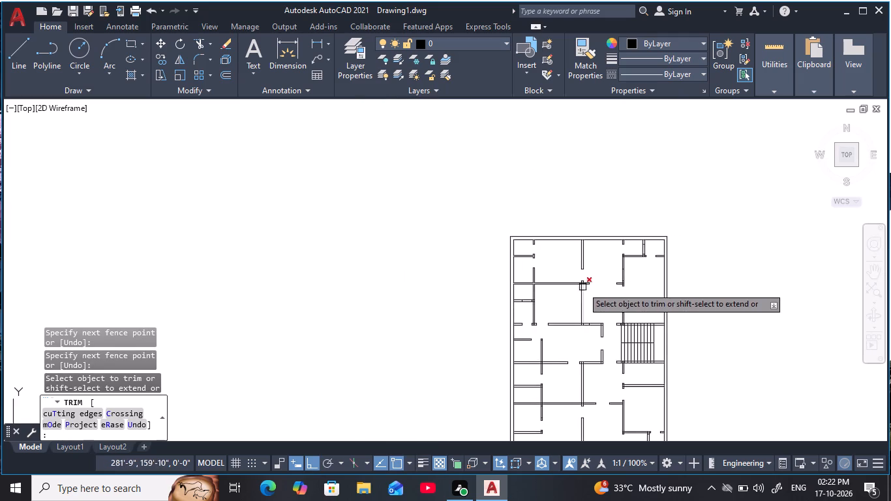
Trim the overlapping lines where the long upper horizontal wall crosses the middle vertical partition.
scroll(583, 286, "up", 2)
scroll(584, 285, "down", 1)
scroll(584, 285, "up", 5)
left_click_drag(588, 303, 513, 301)
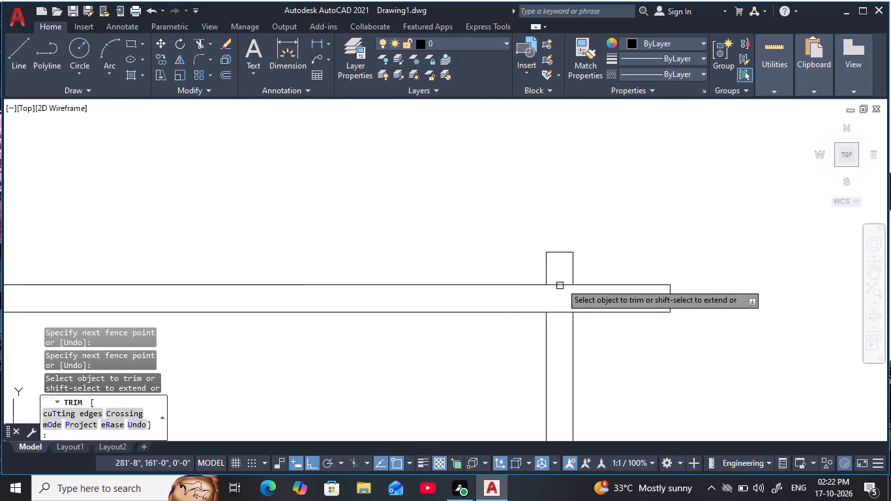
left_click_drag(564, 272, 558, 340)
scroll(513, 300, "down", 3)
Trim the top outer wall's inner line across the middle vertical partition and across the short wall stub to its right.
middle_click_drag(493, 282, 515, 401)
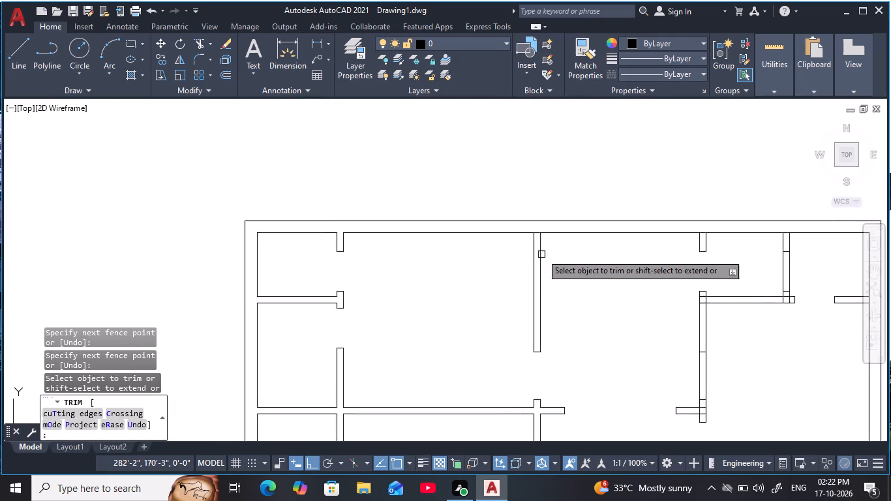
scroll(528, 230, "up", 4)
left_click_drag(574, 239, 583, 280)
scroll(526, 301, "down", 4)
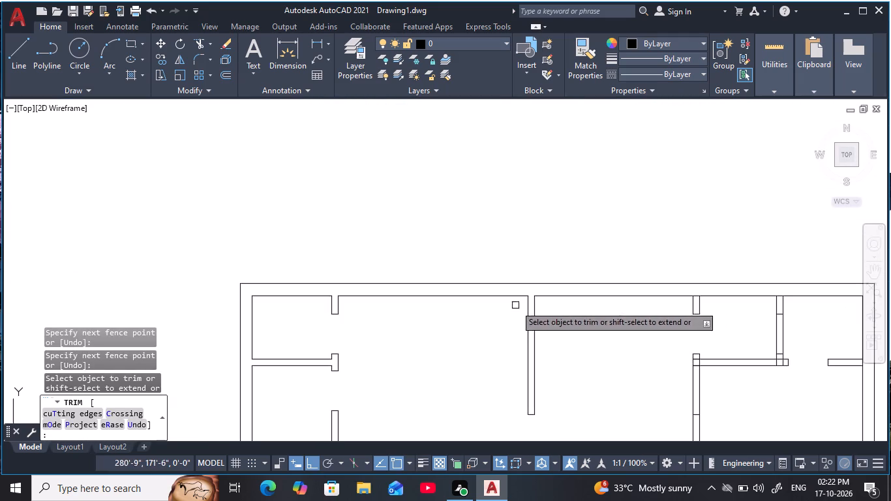
middle_click_drag(726, 325, 665, 320)
scroll(632, 294, "up", 4)
left_click_drag(658, 264, 656, 296)
scroll(656, 327, "down", 5)
middle_click_drag(690, 380, 691, 369)
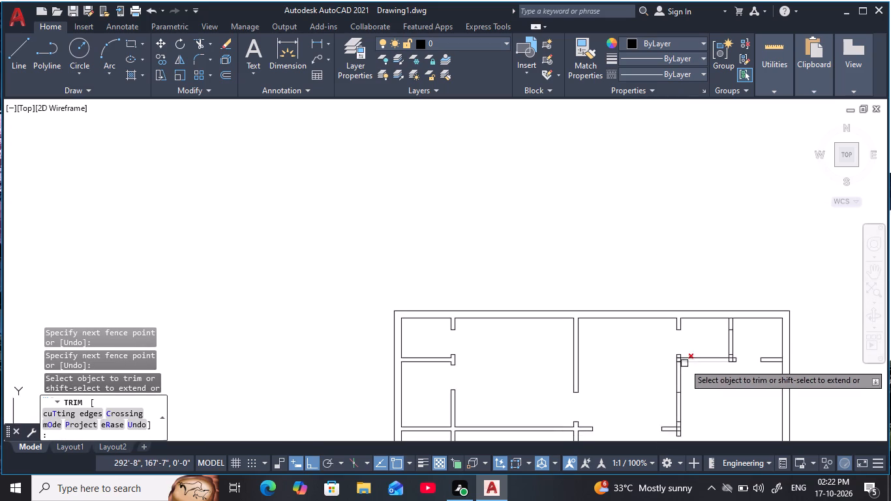
Trim the overlapping lines where the upper-right room's horizontal partition meets the vertical wall below the stub.
scroll(683, 363, "up", 5)
left_click_drag(639, 294, 646, 375)
left_click_drag(645, 348, 674, 341)
scroll(678, 338, "down", 3)
Trim the outer wall's inner line across the small upper-right vertical partition, and remove that partition's upper cross line.
middle_click_drag(676, 338, 450, 319)
scroll(578, 211, "up", 2)
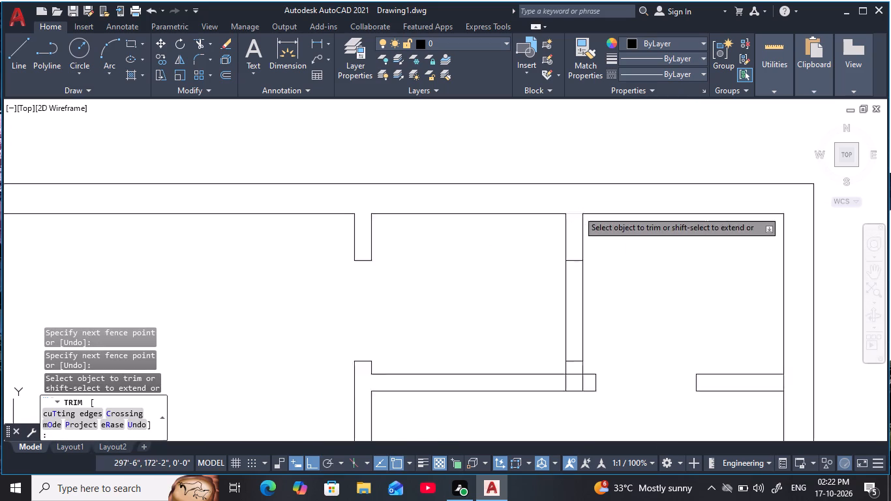
scroll(578, 211, "up", 1)
left_click_drag(578, 219, 578, 252)
left_click_drag(571, 321, 572, 364)
scroll(580, 379, "down", 4)
Trim the overlapping lines where the small upper-right vertical partition meets the horizontal one, removing the cross line just above.
middle_click_drag(586, 374, 571, 282)
scroll(562, 329, "up", 6)
left_click_drag(615, 339, 477, 356)
left_click_drag(536, 326, 564, 187)
scroll(494, 327, "down", 2)
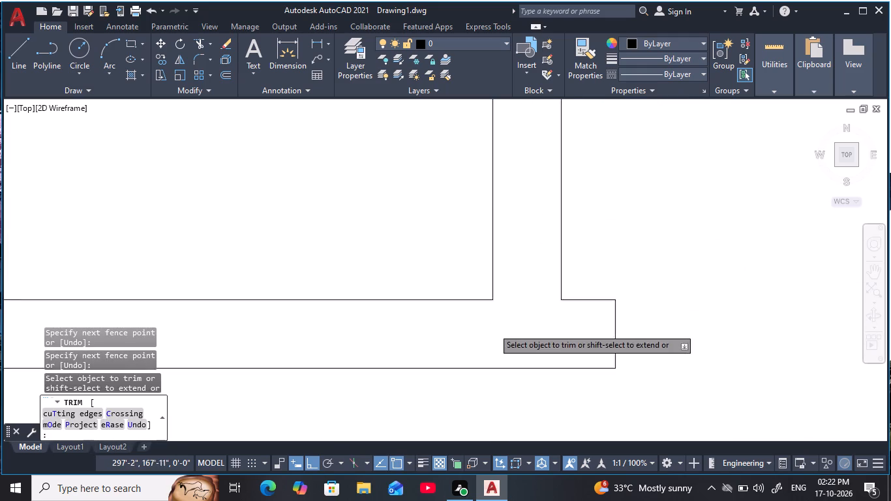
Trim the right outer wall's inner line across the short horizontal wall stub beside the upper-right room's door opening.
scroll(494, 329, "down", 3)
scroll(635, 327, "up", 3)
left_click_drag(640, 338, 611, 344)
Remove the cross line inside the vertical wall below the upper-right room's horizontal partition.
scroll(590, 347, "down", 3)
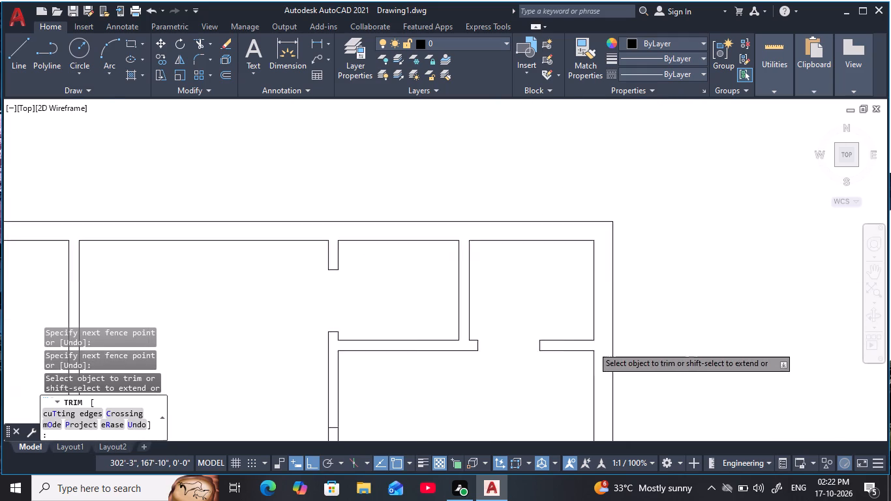
scroll(576, 347, "down", 1)
middle_click_drag(567, 341, 625, 234)
scroll(477, 295, "up", 4)
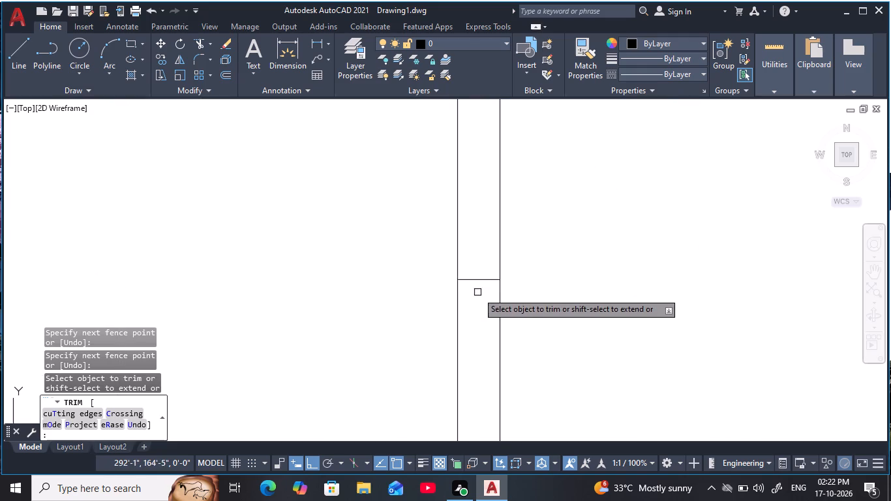
left_click_drag(482, 268, 483, 314)
Trim the overlapping lines where the short horizontal stub meets that vertical wall's lower end, removing the cross line just above.
scroll(502, 342, "down", 4)
middle_click_drag(509, 353, 545, 222)
scroll(536, 277, "up", 3)
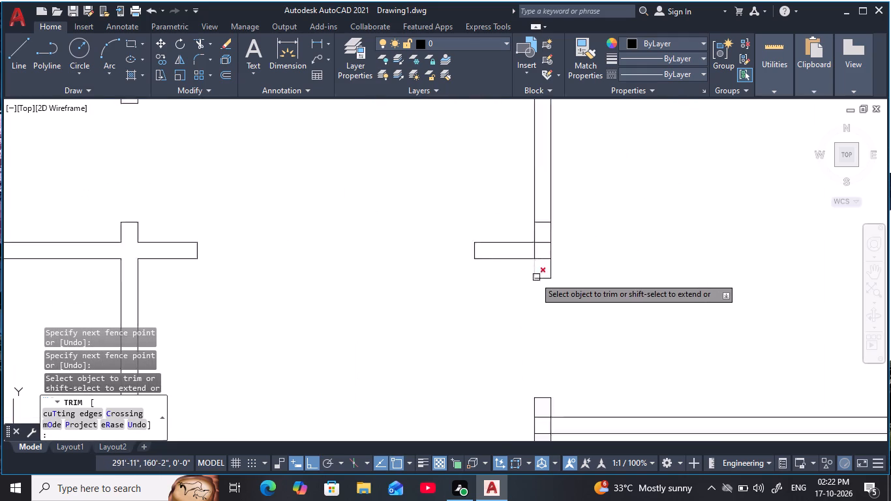
scroll(534, 277, "up", 2)
left_click_drag(581, 234, 517, 188)
middle_click_drag(572, 176, 584, 292)
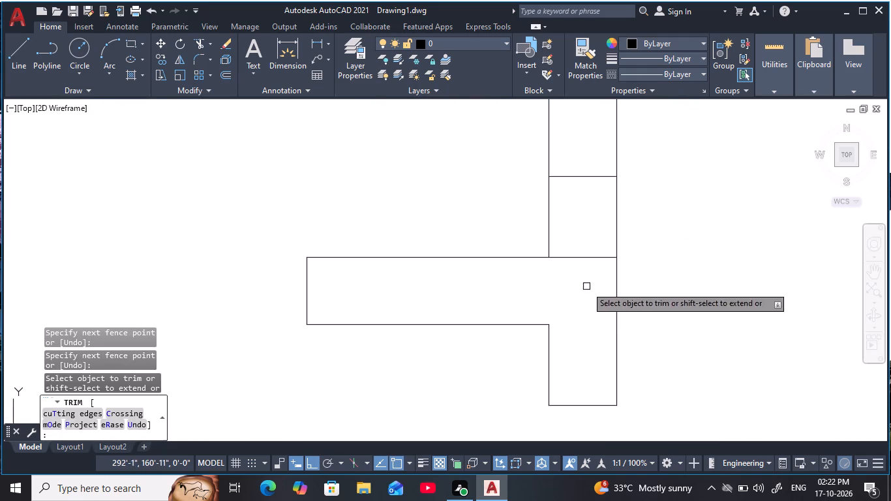
left_click_drag(589, 285, 594, 149)
Trim the junctions at both ends of the horizontal partition between the two small left-side rooms, removing its inner cross lines.
scroll(402, 311, "down", 3)
scroll(331, 309, "down", 3)
middle_click_drag(327, 312, 477, 289)
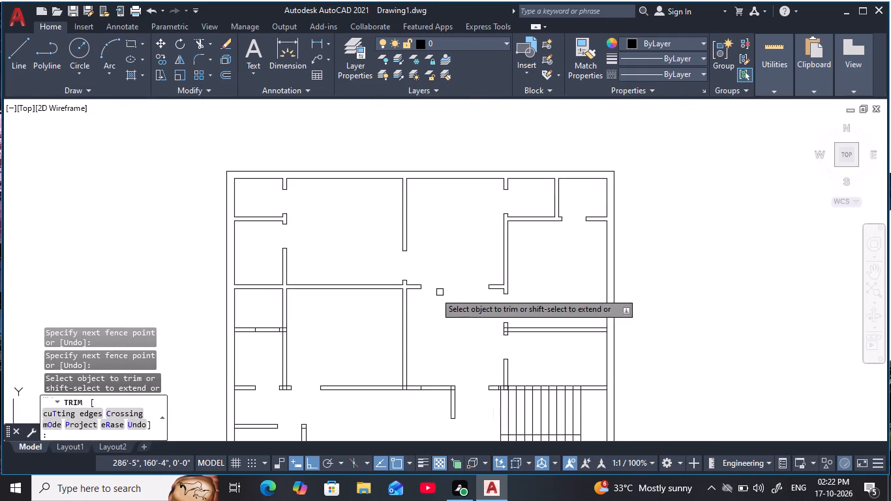
middle_click_drag(309, 312, 474, 278)
scroll(446, 292, "up", 4)
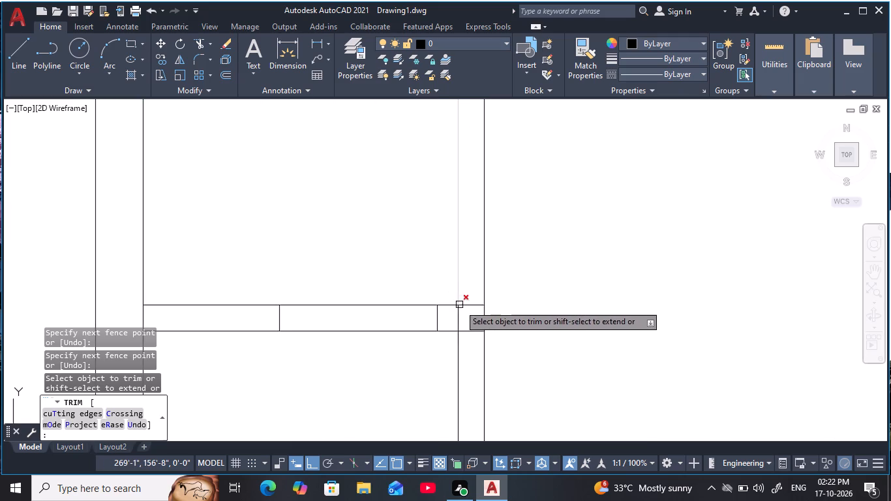
middle_click_drag(462, 306, 483, 283)
scroll(493, 282, "up", 3)
left_click_drag(502, 269, 336, 350)
middle_click_drag(460, 373, 537, 253)
left_click_drag(539, 254, 547, 306)
scroll(295, 333, "down", 2)
middle_click_drag(337, 333, 674, 333)
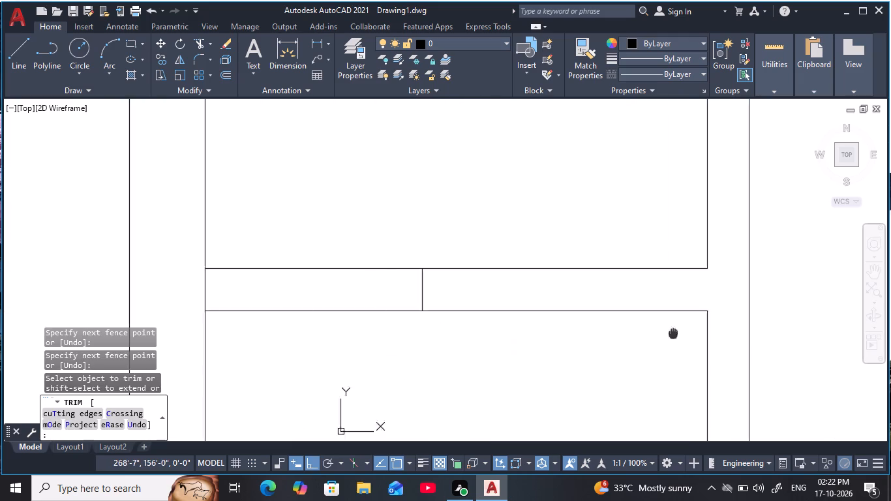
left_click_drag(455, 283, 202, 294)
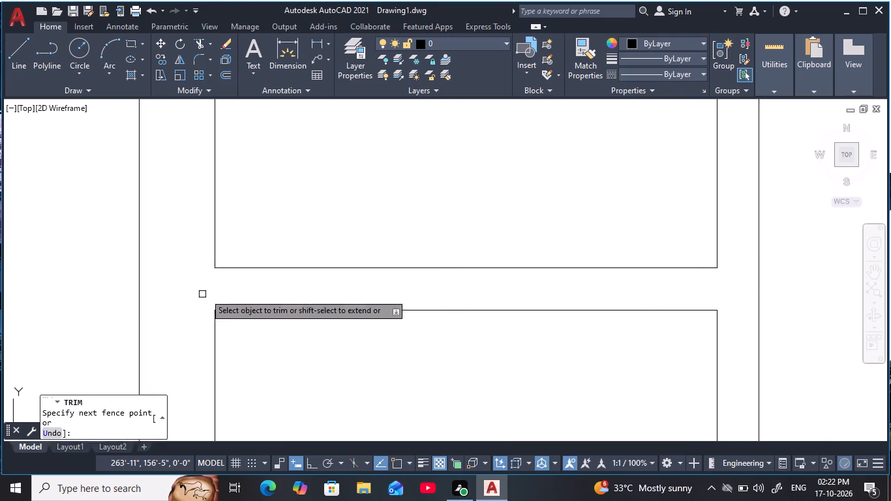
Trim the overlapping lines where the left vertical partition meets the short horizontal wall piece between the door openings.
scroll(331, 300, "down", 6)
scroll(368, 342, "down", 1)
middle_click_drag(370, 354, 398, 305)
scroll(403, 311, "up", 6)
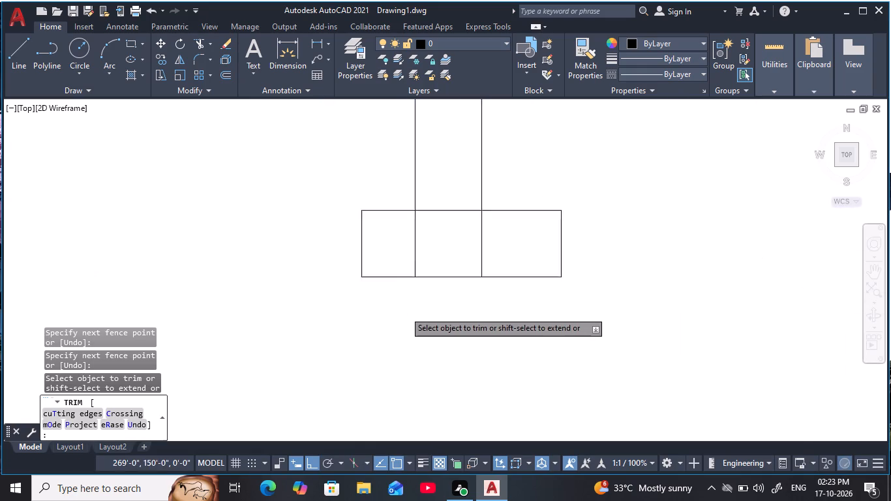
scroll(404, 311, "up", 2)
middle_click_drag(458, 262, 429, 380)
left_click_drag(512, 336, 442, 265)
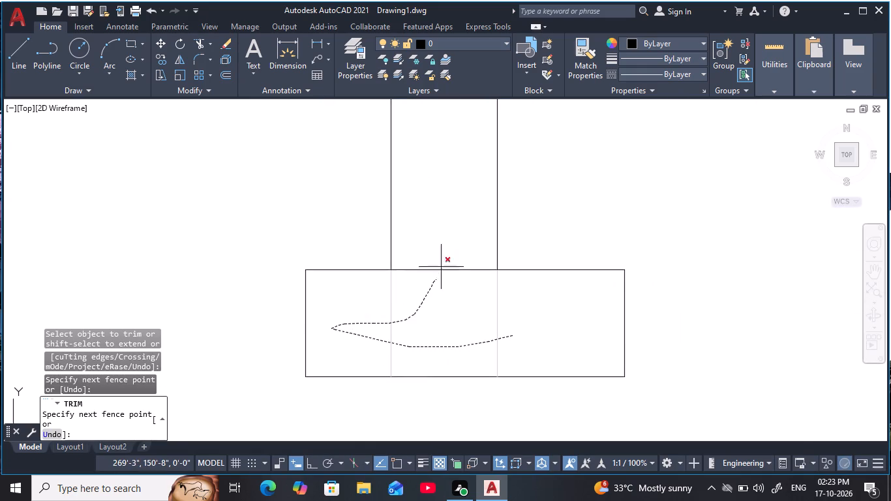
left_click_drag(442, 265, 444, 261)
Trim the left outer wall's inner line across the short horizontal stub level with that wall piece.
scroll(349, 321, "down", 5)
middle_click_drag(372, 312, 502, 301)
scroll(398, 314, "up", 1)
scroll(346, 301, "up", 4)
left_click_drag(339, 305, 396, 307)
Trim the overlapping lines where the middle vertical partition meets the central horizontal wall, removing the cross line beside the junction.
scroll(402, 307, "down", 8)
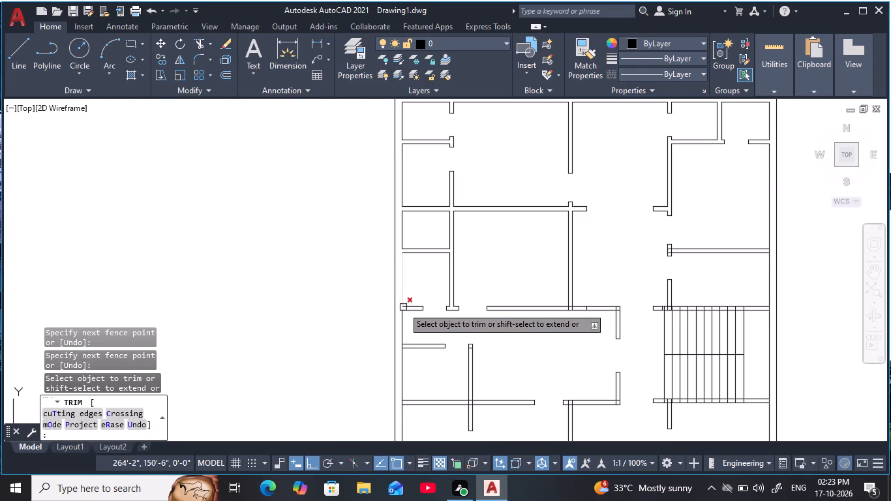
scroll(575, 306, "up", 6)
left_click_drag(556, 354, 536, 356)
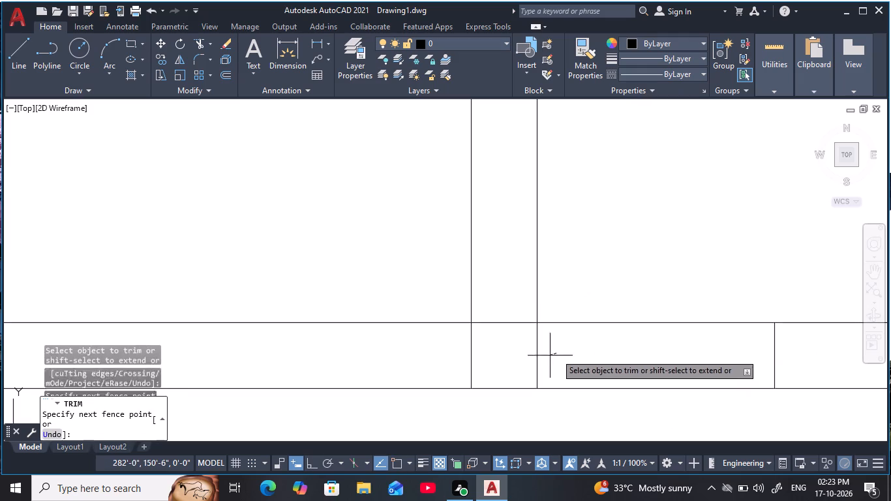
left_click_drag(536, 356, 419, 364)
left_click_drag(506, 307, 497, 335)
scroll(626, 366, "down", 1)
middle_click_drag(627, 365, 487, 347)
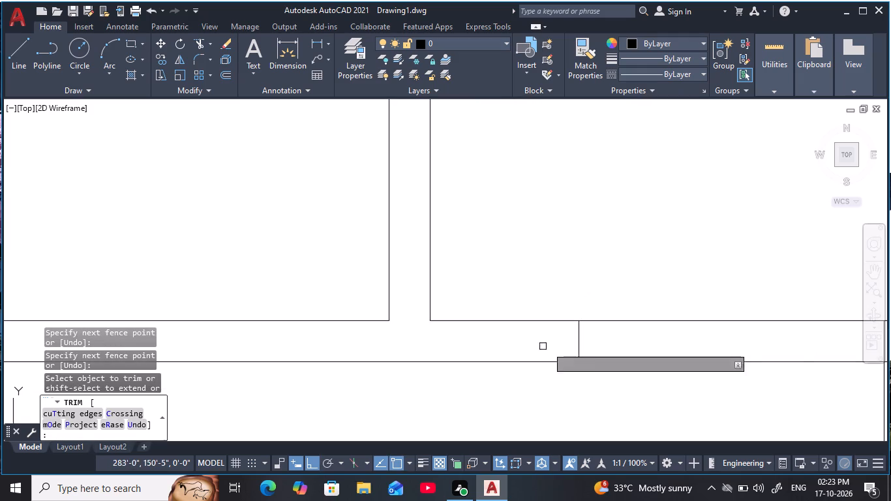
left_click_drag(606, 346, 552, 345)
Trim the overlapping lines at the corner where the central horizontal wall's right end turns down into the vertical wall.
scroll(571, 343, "down", 6)
middle_click_drag(594, 371, 587, 367)
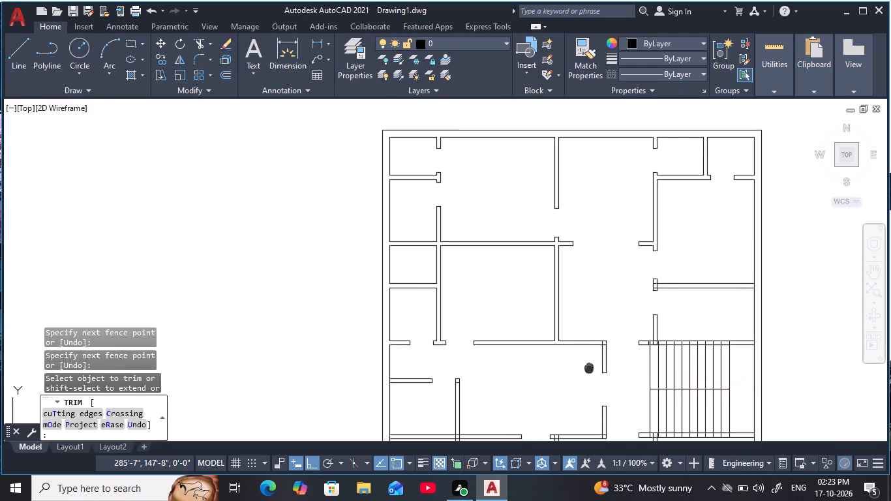
middle_click_drag(587, 367, 561, 355)
scroll(574, 339, "up", 6)
middle_click_drag(521, 303, 545, 404)
scroll(545, 404, "up", 1)
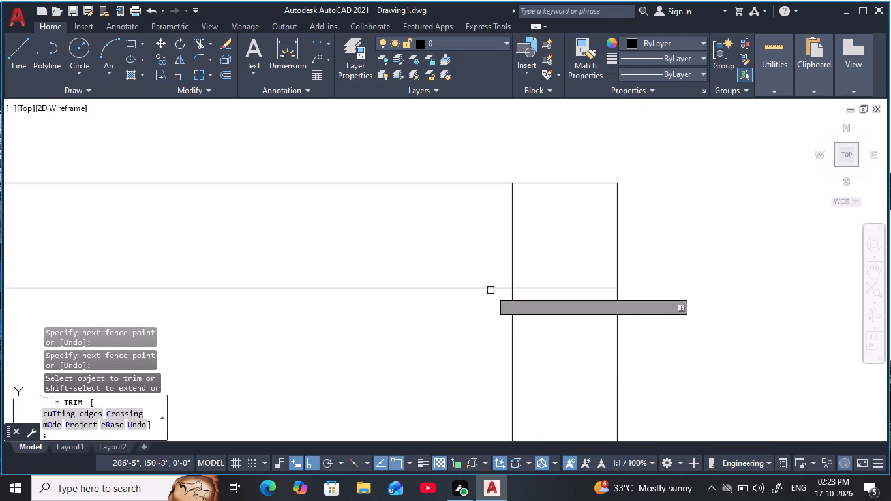
left_click_drag(486, 246, 566, 313)
Trim the overlapping lines at the lower corner of the central room, where its right vertical wall meets the bottom wall.
scroll(397, 401, "down", 6)
middle_click_drag(397, 401, 479, 287)
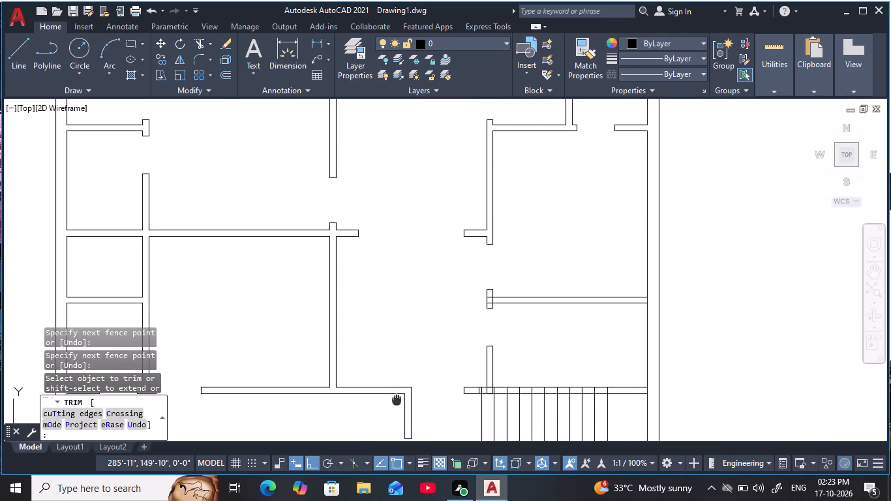
middle_click_drag(479, 287, 588, 175)
scroll(600, 319, "up", 5)
left_click_drag(585, 234, 540, 304)
Trim the overlapping lines where the lower middle vertical partition meets the central room's bottom wall near the door opening.
scroll(426, 299, "down", 2)
middle_click_drag(321, 299, 634, 266)
scroll(471, 267, "up", 4)
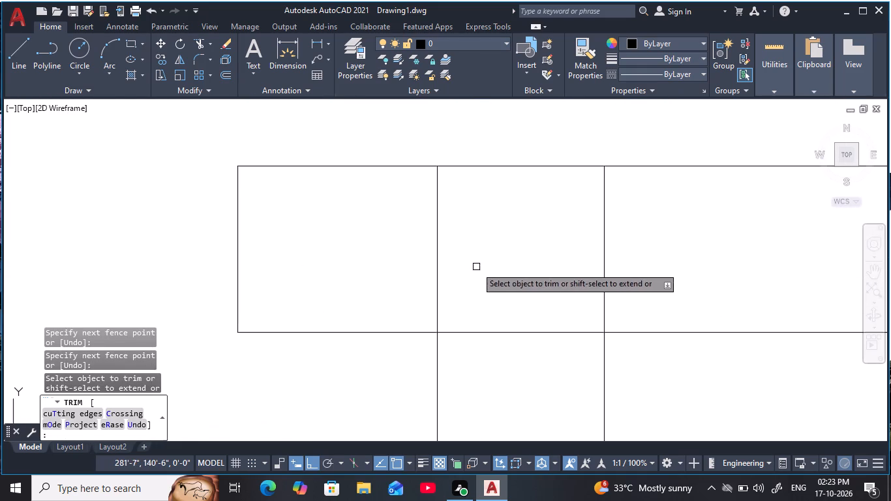
left_click_drag(566, 258, 357, 269)
left_click_drag(423, 266, 654, 273)
left_click_drag(567, 289, 528, 376)
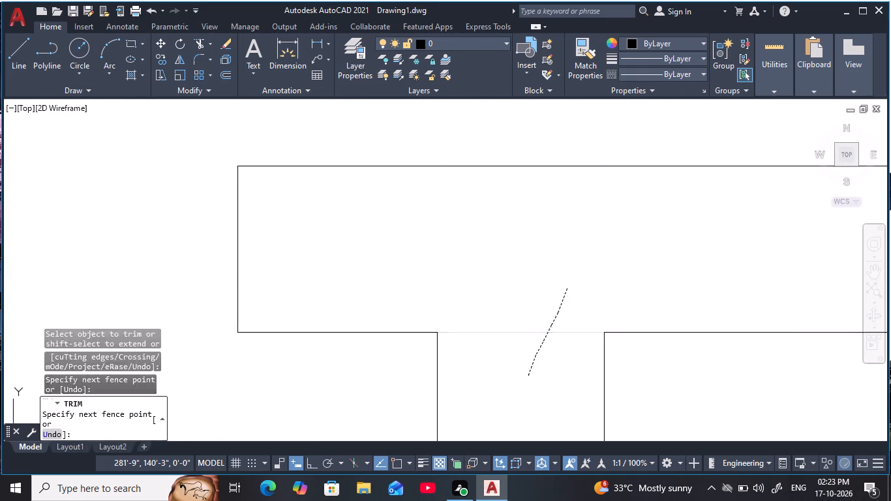
Remove the cross line near the top end of the left vertical partition in the central room.
scroll(526, 361, "down", 7)
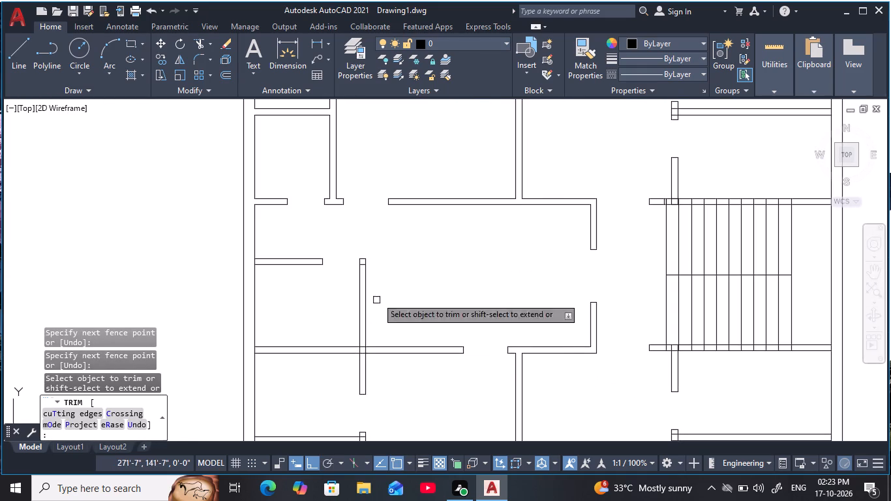
scroll(356, 260, "up", 7)
left_click_drag(341, 260, 340, 307)
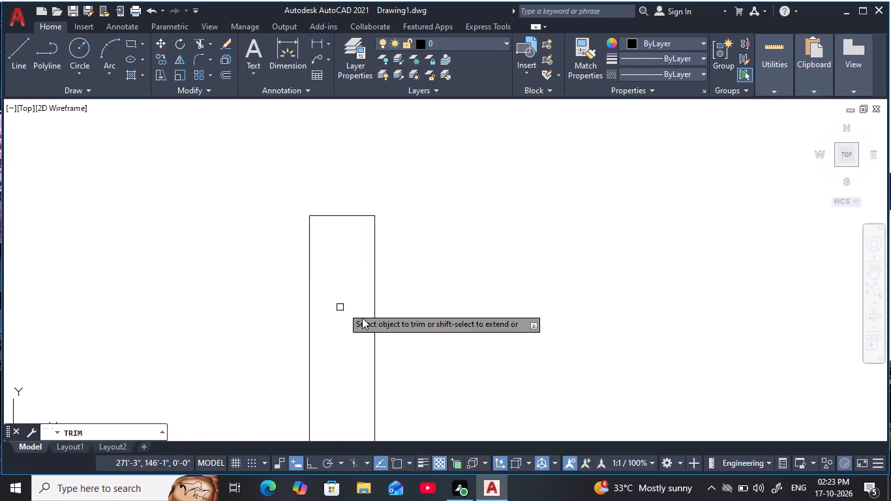
Trim all overlapping lines where the left vertical partition crosses the central room's bottom horizontal wall.
scroll(366, 324, "down", 8)
middle_click_drag(391, 336, 464, 237)
scroll(457, 282, "up", 4)
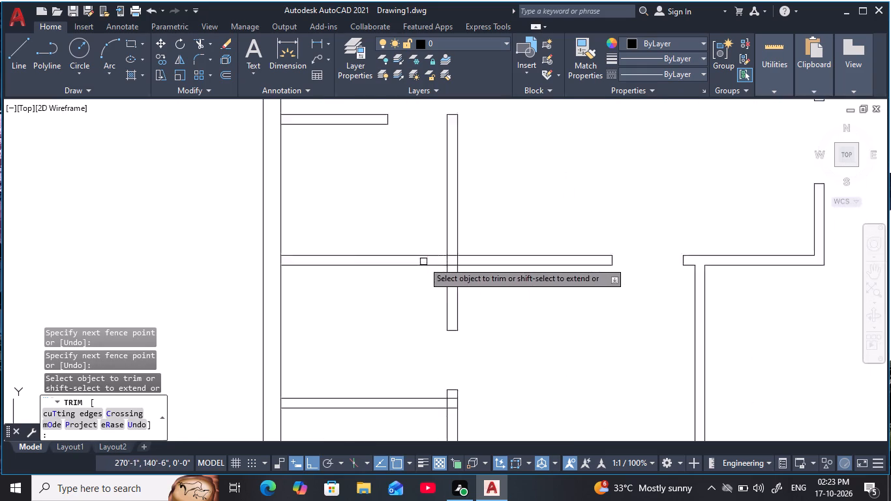
scroll(423, 262, "up", 2)
left_click(584, 263)
left_click(483, 264)
left_click(549, 258)
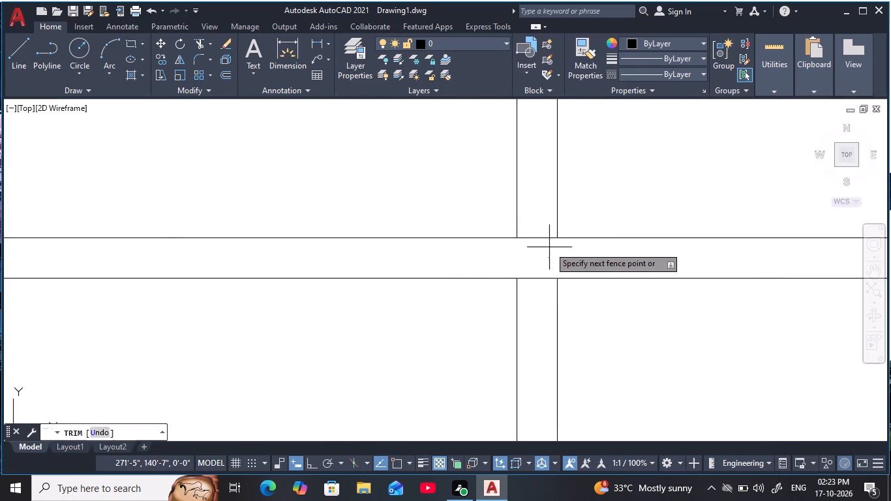
left_click(543, 220)
left_click(552, 249)
left_click(550, 302)
Trim the left outer wall's inner line across the left end of that bottom horizontal wall.
scroll(551, 305, "down", 5)
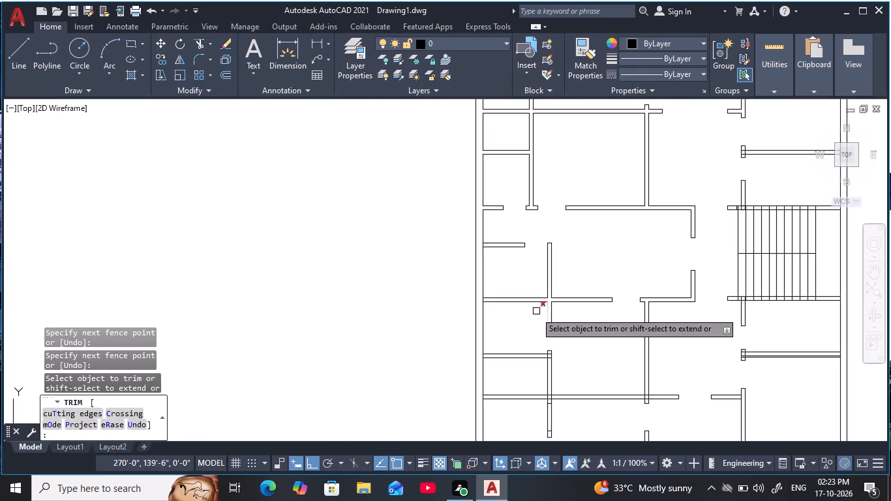
scroll(476, 303, "up", 7)
left_click(518, 324)
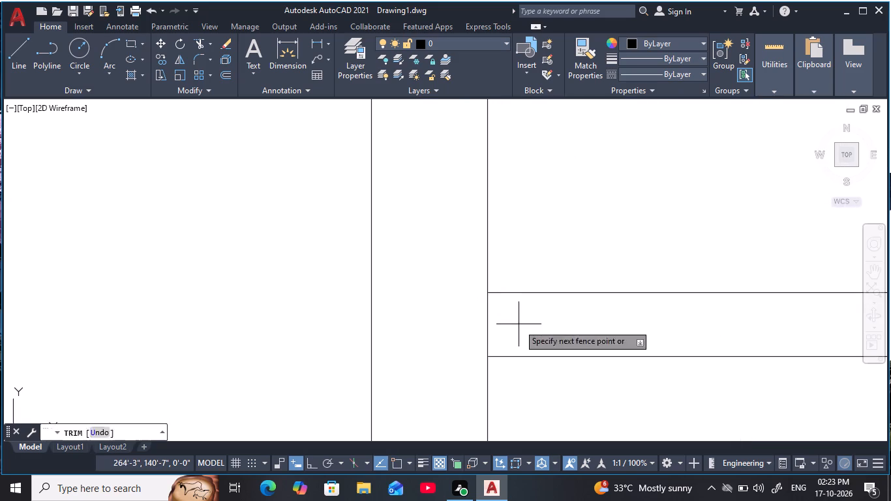
left_click(472, 331)
Trim the left outer wall's inner line across the left end of the short horizontal partition directly below.
scroll(547, 358, "down", 8)
middle_click_drag(590, 376, 584, 249)
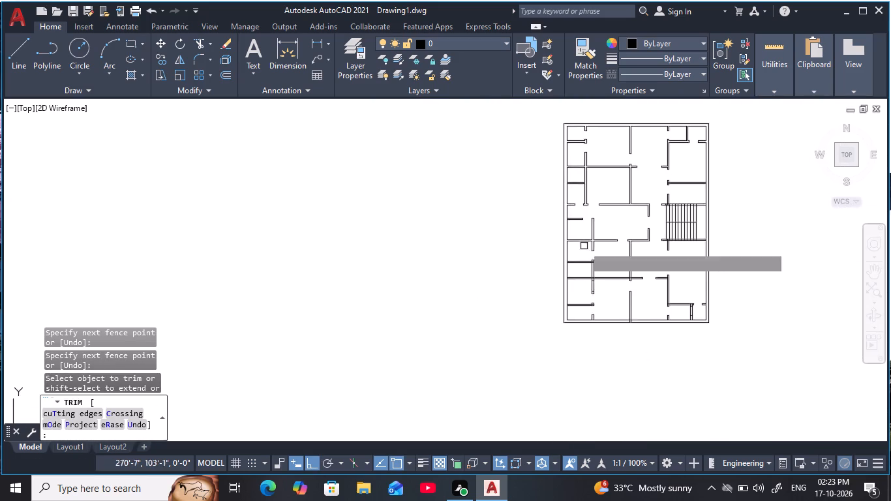
scroll(577, 263, "up", 4)
scroll(522, 270, "up", 4)
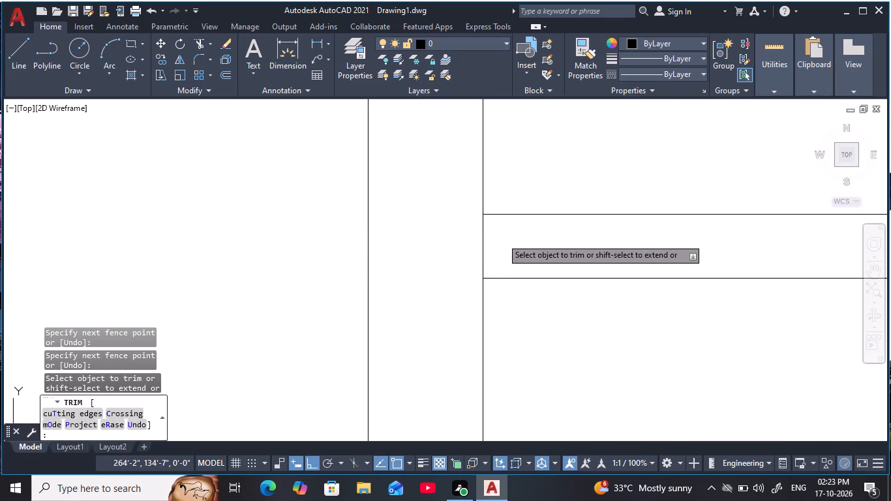
left_click(502, 238)
left_click(456, 245)
Trim the overlapping lines where that short horizontal partition's right end meets the lower-left vertical partition.
scroll(476, 256, "down", 3)
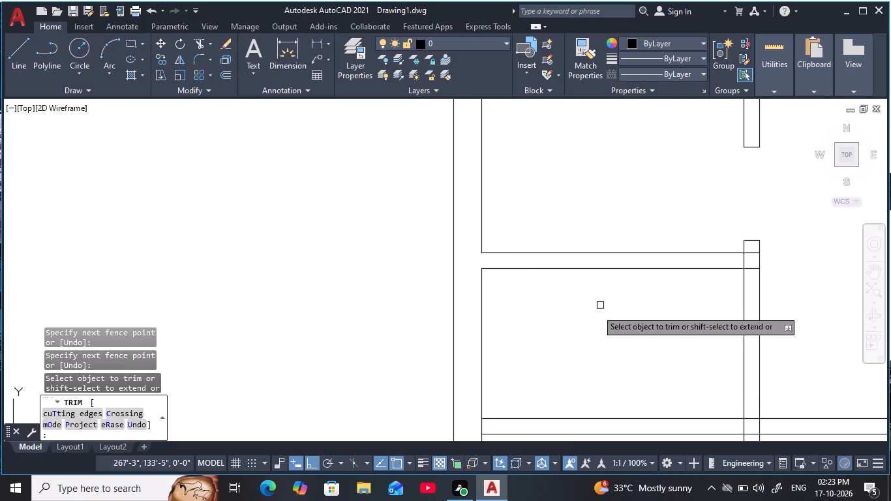
scroll(754, 256, "up", 3)
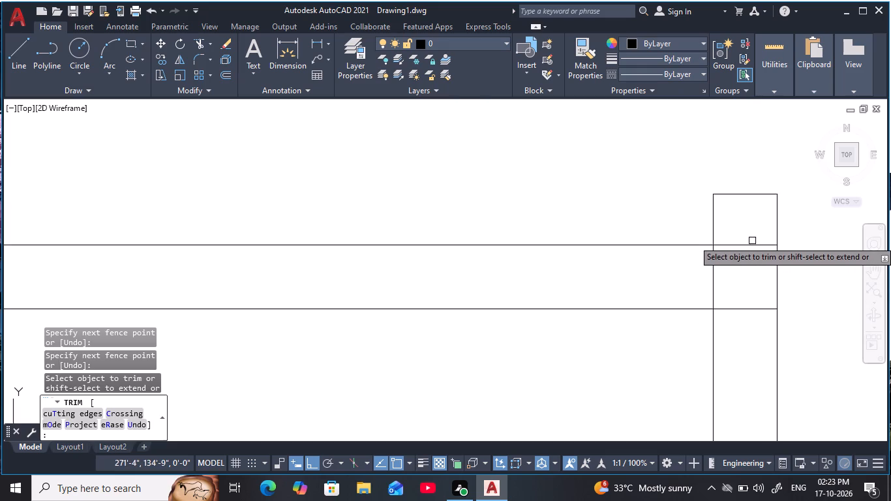
left_click_drag(752, 239, 689, 295)
left_click_drag(755, 290, 749, 332)
Trim the overlapping lines where the lower-left vertical partition crosses the long lower horizontal wall, removing the cross line just below.
scroll(748, 331, "down", 4)
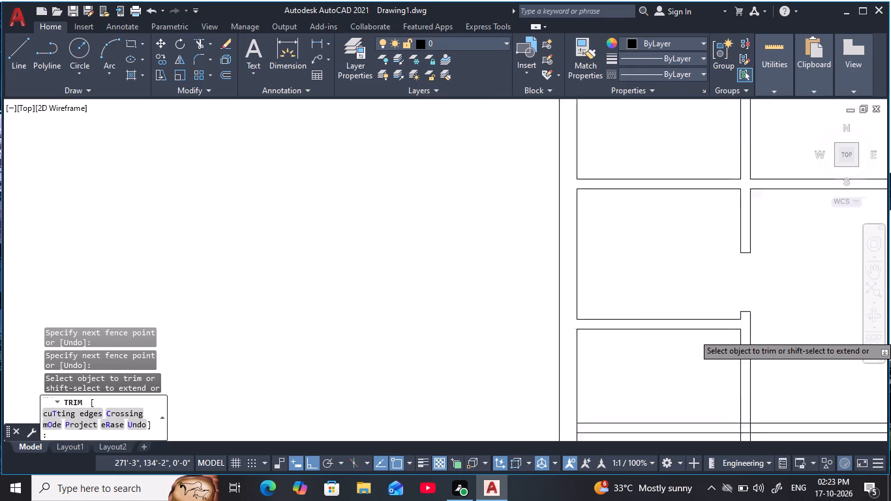
scroll(742, 335, "down", 2)
middle_click_drag(738, 367, 719, 330)
scroll(728, 353, "down", 1)
scroll(730, 354, "up", 2)
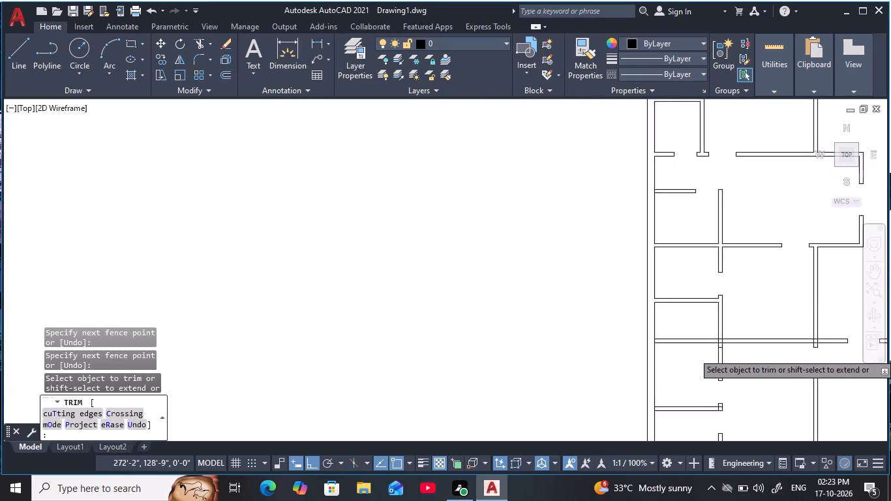
scroll(726, 352, "up", 3)
middle_click_drag(688, 312, 692, 335)
scroll(694, 329, "up", 2)
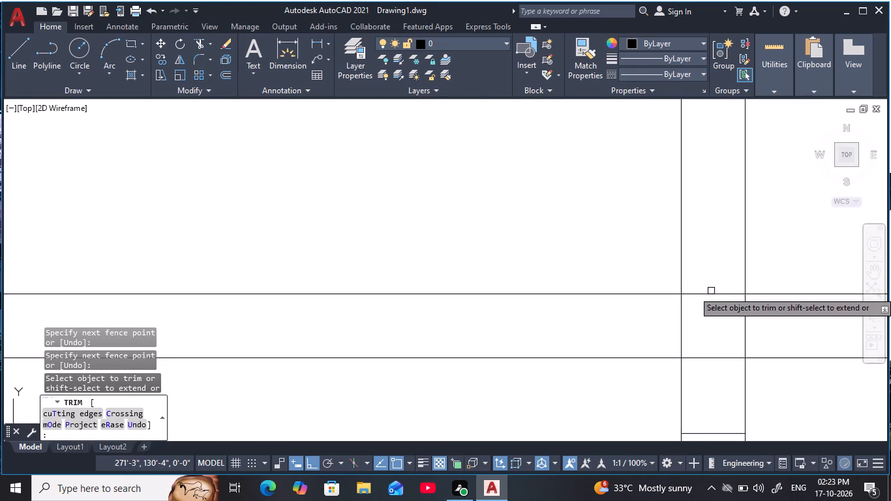
left_click_drag(711, 291, 725, 368)
scroll(725, 364, "down", 3)
middle_click_drag(727, 368, 727, 322)
scroll(731, 340, "up", 4)
left_click_drag(702, 320, 690, 346)
Trim the left outer wall's inner line across the left end of the long lower horizontal wall.
scroll(626, 342, "down", 4)
middle_click_drag(569, 336, 588, 331)
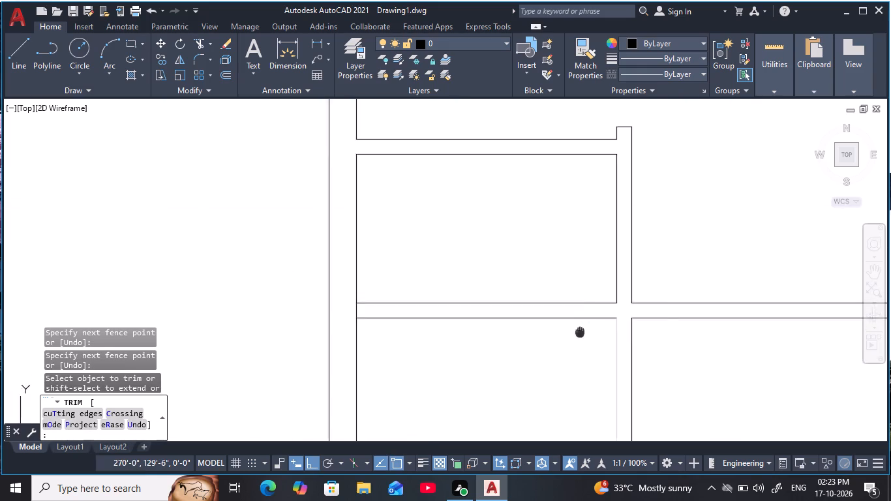
middle_click_drag(588, 331, 717, 327)
scroll(489, 301, "up", 5)
left_click_drag(578, 315, 502, 323)
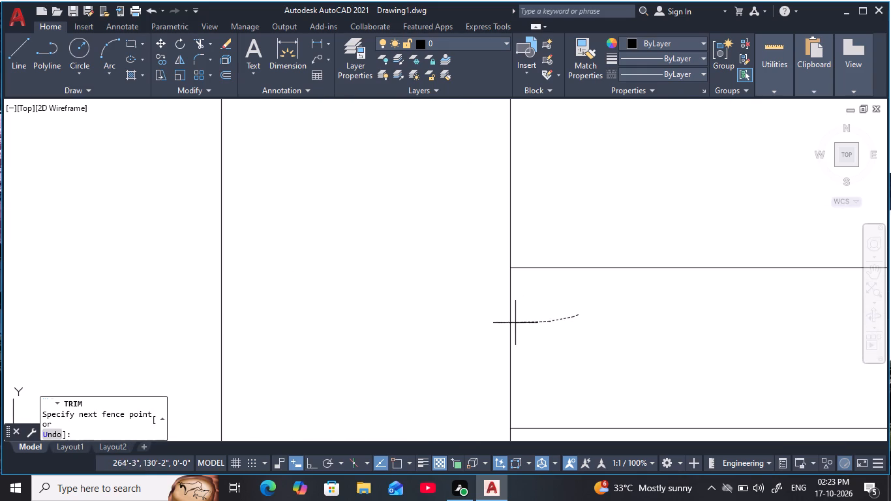
left_click_drag(502, 323, 476, 323)
Trim the overlapping lines where the middle vertical partition crosses the long lower horizontal wall, on both sides of the junction.
scroll(562, 326, "down", 12)
scroll(633, 342, "up", 5)
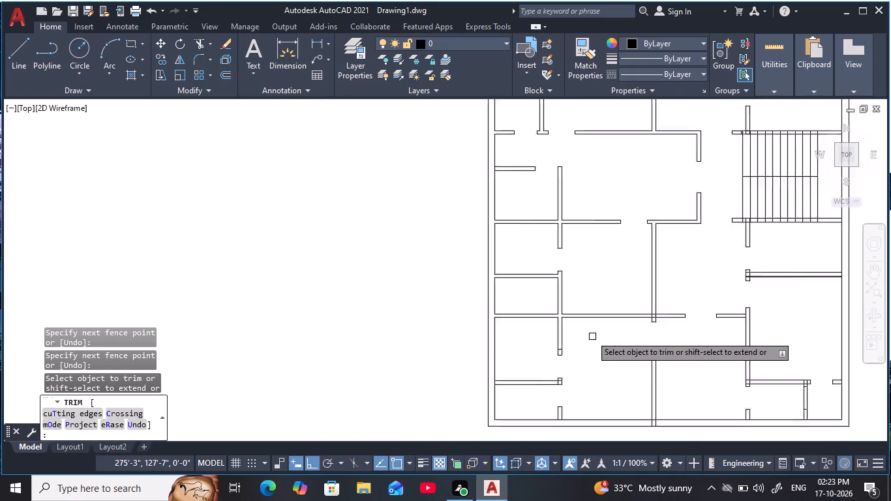
scroll(702, 296, "up", 5)
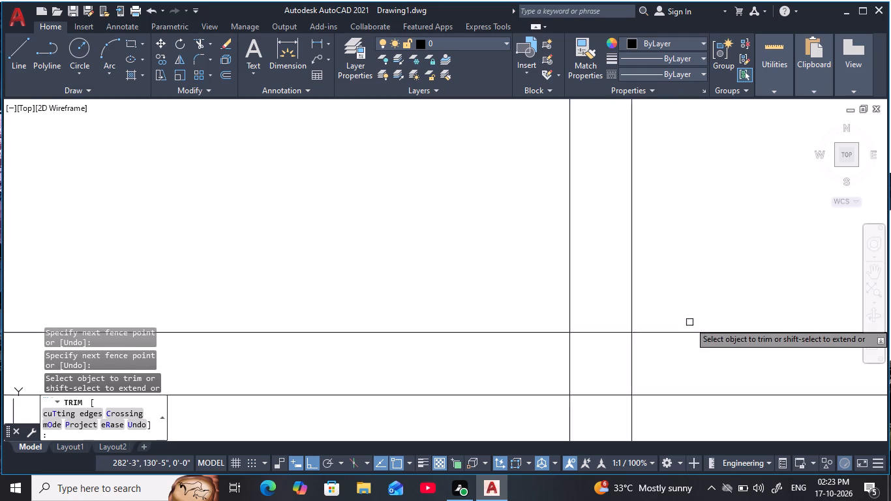
scroll(689, 322, "up", 1)
left_click_drag(630, 365, 566, 331)
scroll(567, 352, "down", 3)
middle_click_drag(573, 355, 603, 327)
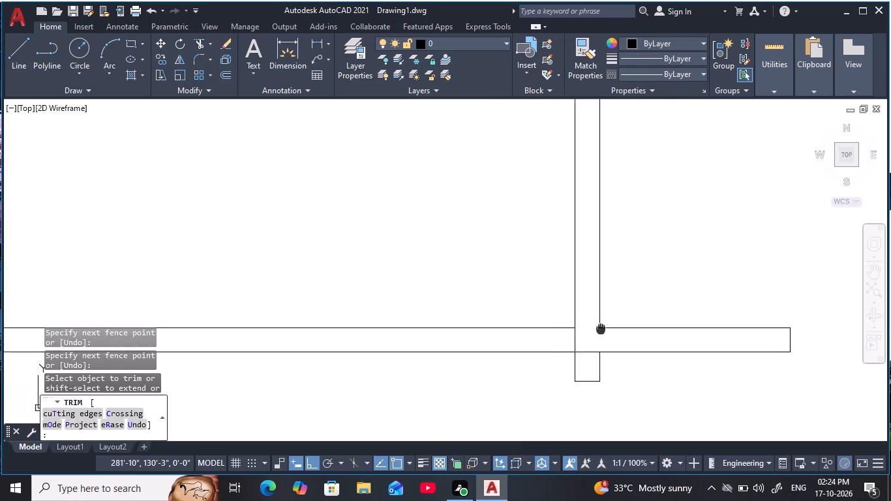
middle_click_drag(603, 327, 609, 324)
scroll(608, 337, "up", 4)
left_click_drag(576, 400, 448, 339)
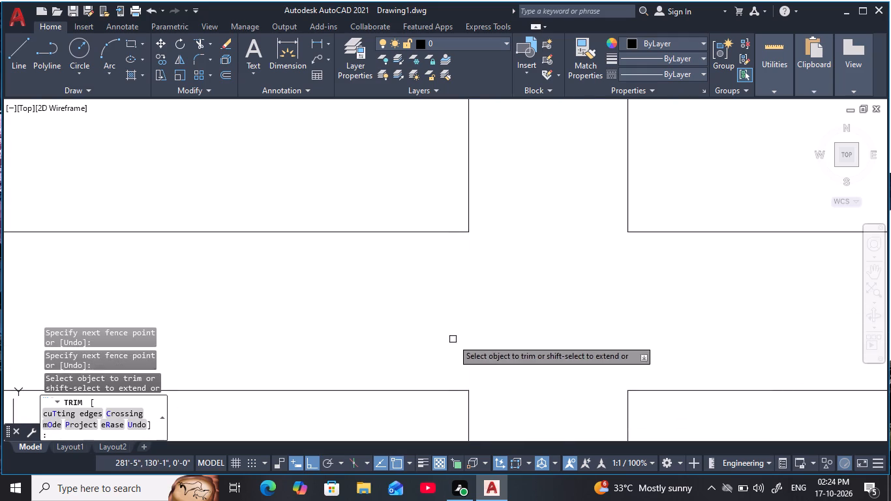
Trim the lower-right vertical partition's line across the end of the short horizontal wall segment beyond the door opening.
scroll(454, 340, "down", 9)
scroll(557, 350, "up", 5)
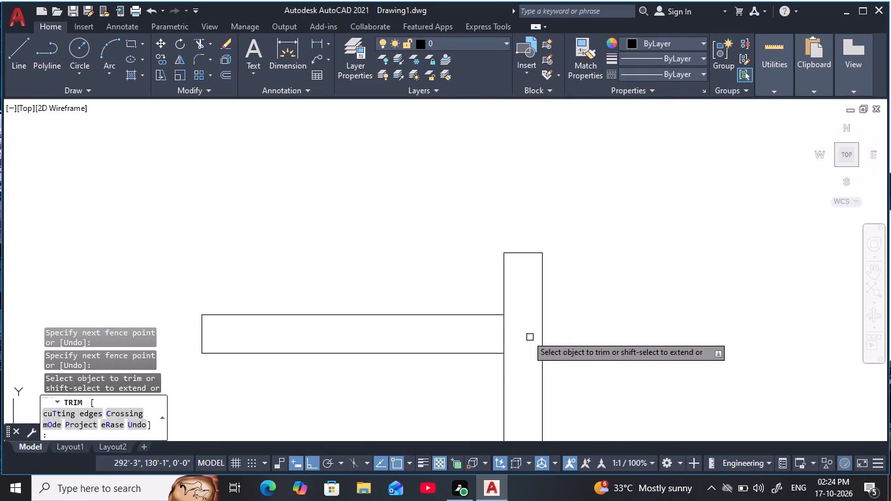
left_click_drag(521, 331, 492, 337)
Remove the extra cross line just above the bottom end of the lower-left vertical partition, above its door opening.
scroll(479, 341, "down", 5)
middle_click_drag(466, 341, 742, 262)
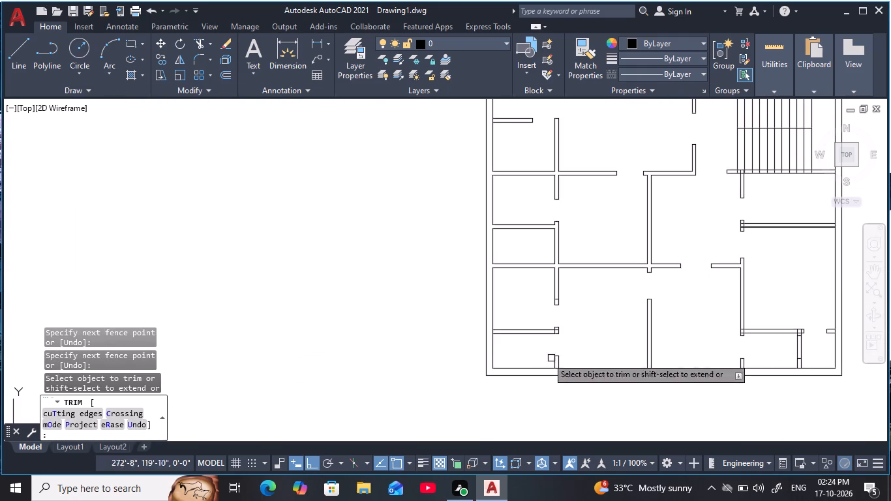
scroll(545, 296, "up", 7)
scroll(669, 341, "down", 3)
middle_click_drag(658, 326, 531, 212)
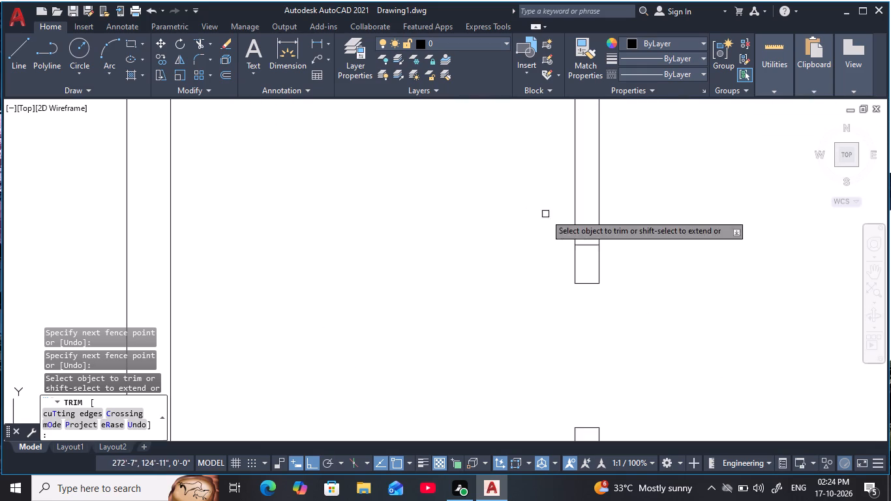
scroll(595, 241, "up", 4)
left_click_drag(591, 252, 571, 300)
Trim the overlapping lines where the lowest short horizontal partition's right end meets the small vertical wall stub.
scroll(573, 316, "down", 7)
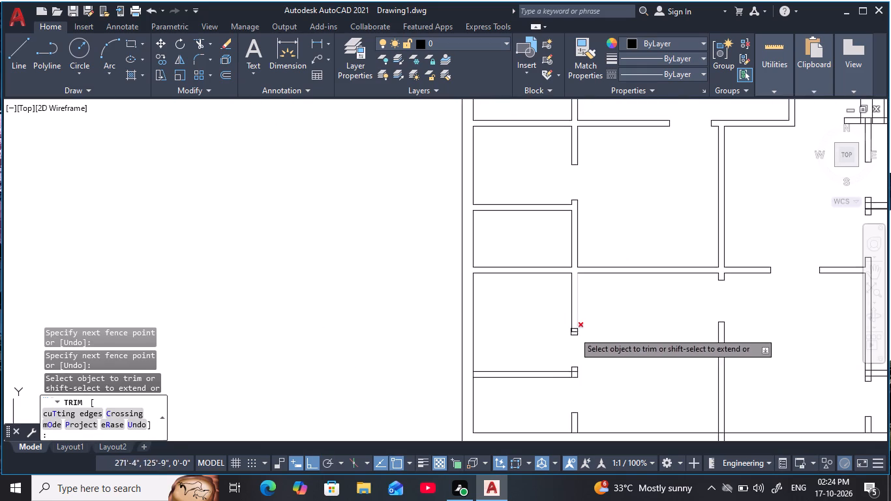
middle_click_drag(572, 380, 599, 320)
scroll(607, 320, "up", 5)
left_click_drag(566, 246, 565, 250)
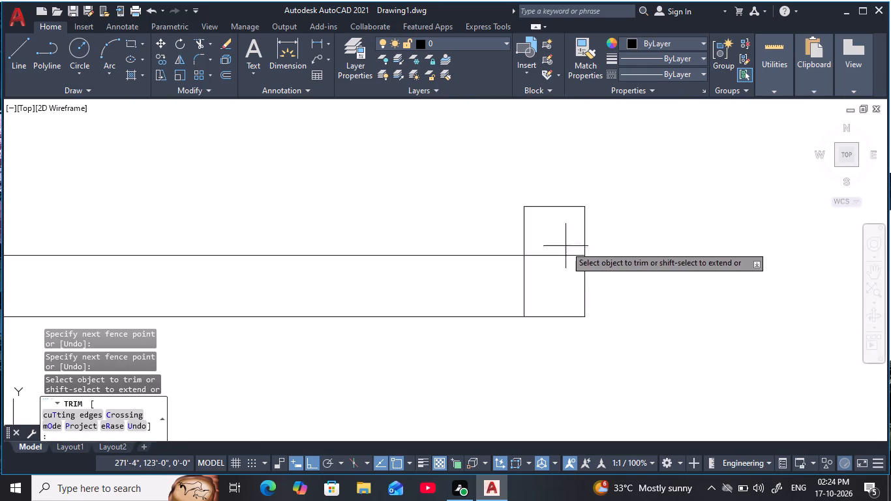
left_click_drag(565, 250, 521, 287)
Trim the left outer wall's inner line across the left end of the lowest short horizontal partition.
scroll(526, 286, "down", 6)
scroll(474, 293, "up", 6)
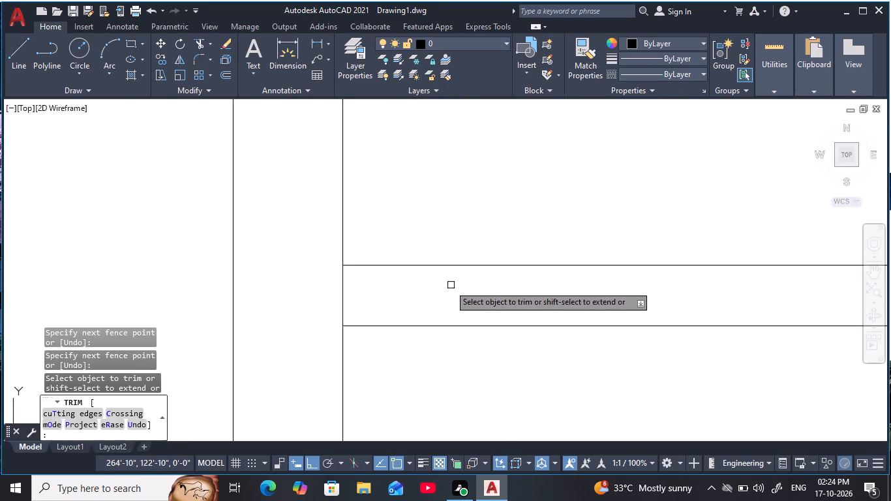
left_click_drag(404, 290, 337, 301)
Trim the overlapping lines where the lower-left vertical stub and the middle vertical partition meet the bottom outer wall.
scroll(479, 310, "down", 6)
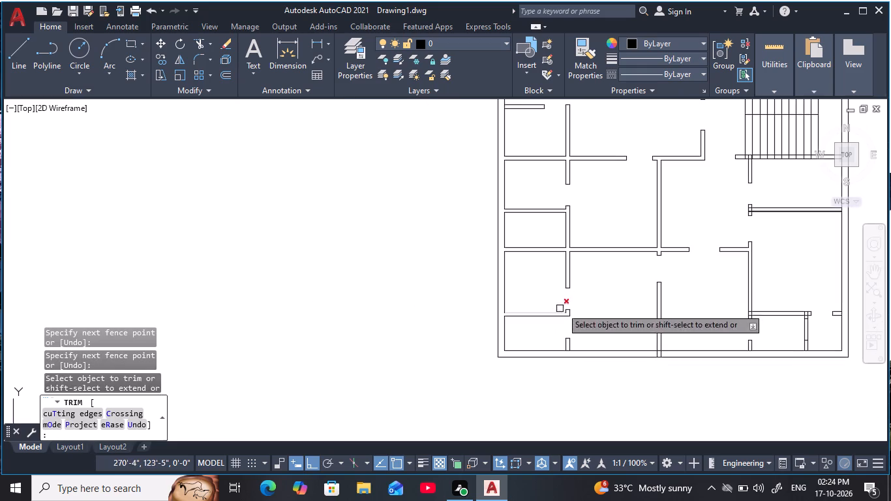
scroll(567, 352, "up", 7)
left_click_drag(586, 361, 585, 359)
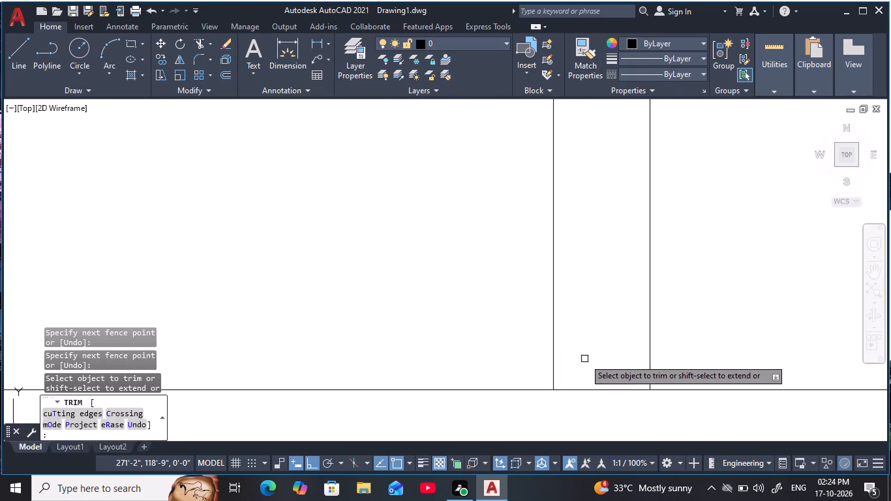
left_click_drag(585, 359, 585, 397)
scroll(601, 386, "down", 7)
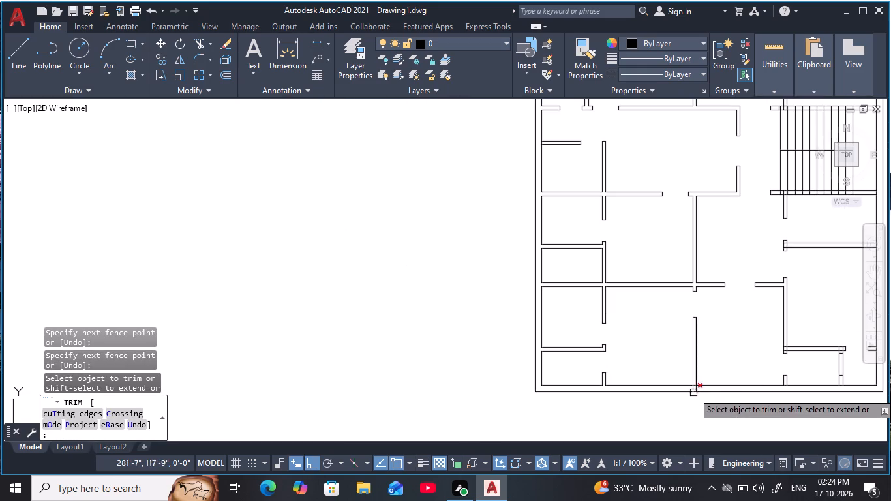
scroll(695, 391, "up", 6)
left_click_drag(725, 386, 659, 341)
Trim the bottom outer wall's inner line across the bases of the lower-right vertical stub and the short vertical partition beside it.
scroll(652, 337, "down", 6)
scroll(744, 354, "down", 1)
scroll(743, 352, "up", 6)
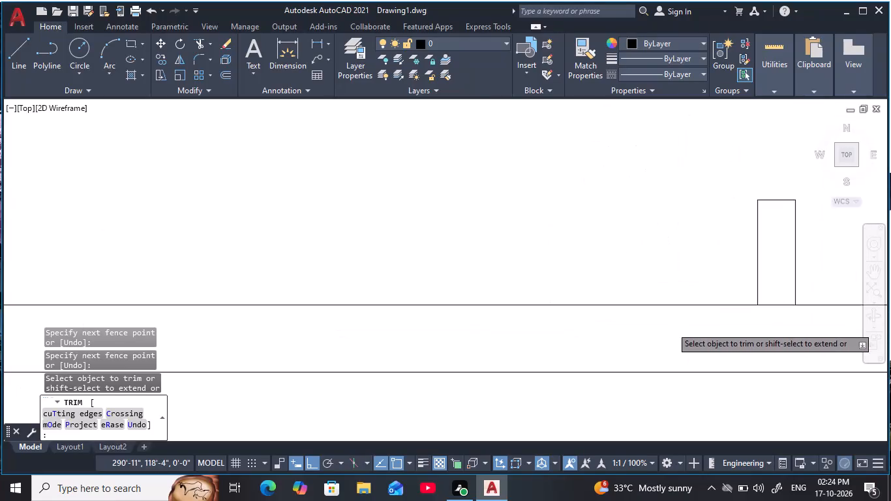
middle_click_drag(773, 324, 560, 344)
left_click_drag(562, 314, 558, 346)
scroll(615, 355, "down", 3)
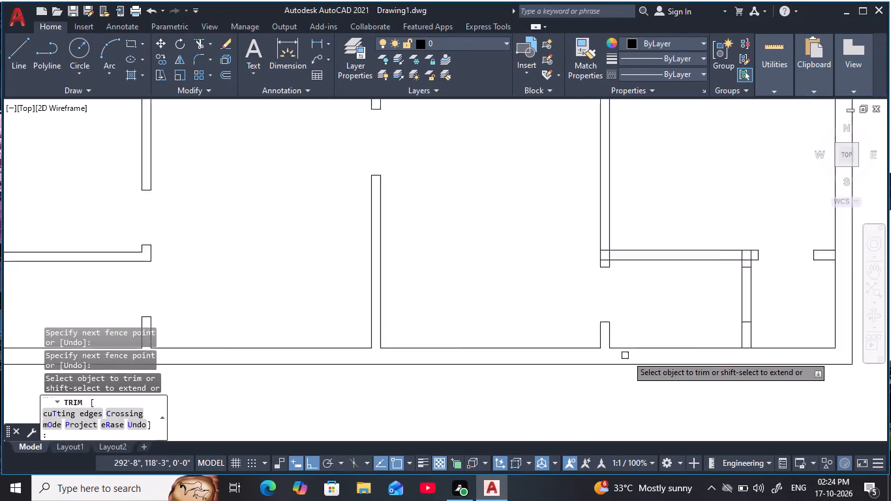
scroll(627, 356, "down", 2)
middle_click_drag(631, 356, 571, 359)
scroll(610, 363, "up", 6)
left_click_drag(688, 303, 665, 335)
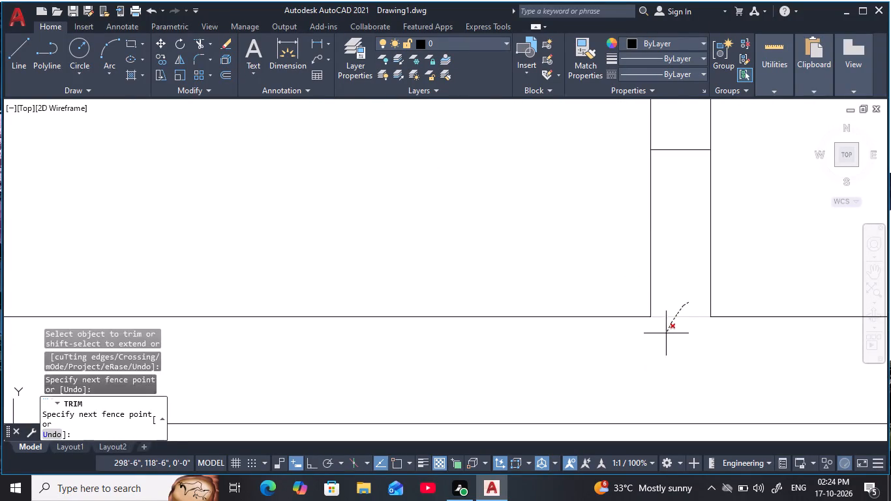
left_click_drag(665, 335, 663, 339)
Remove the extra cross line in the lower part of the bottom-right room's short vertical partition.
scroll(672, 331, "down", 2)
middle_click_drag(672, 333, 644, 416)
scroll(648, 362, "up", 3)
left_click_drag(665, 261, 663, 269)
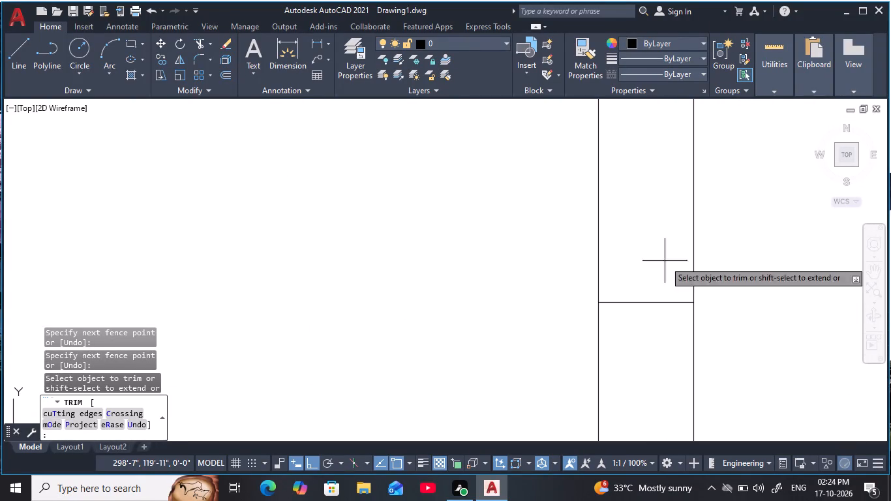
left_click_drag(663, 269, 649, 331)
Trim the overlapping lines where that short vertical partition's top meets the horizontal partition, including the cross line just below.
scroll(630, 321, "down", 3)
middle_click_drag(623, 348, 624, 456)
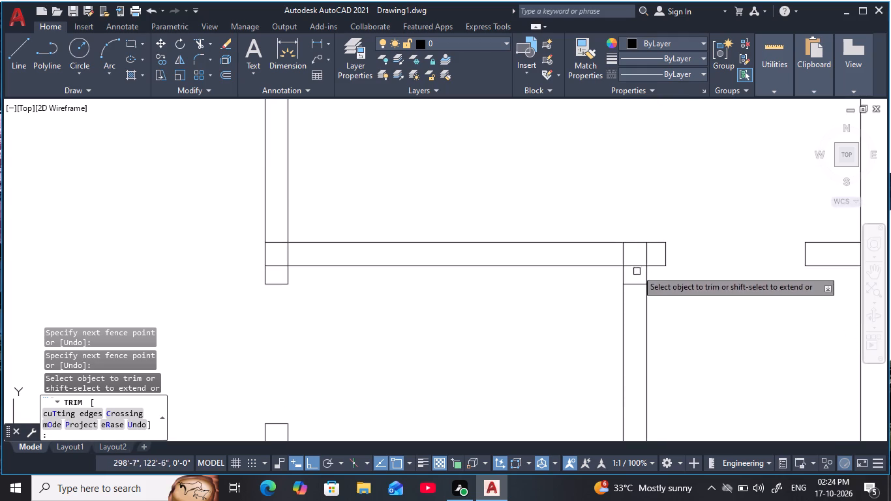
scroll(636, 262, "up", 2)
left_click_drag(693, 249, 586, 258)
left_click_drag(633, 254, 646, 320)
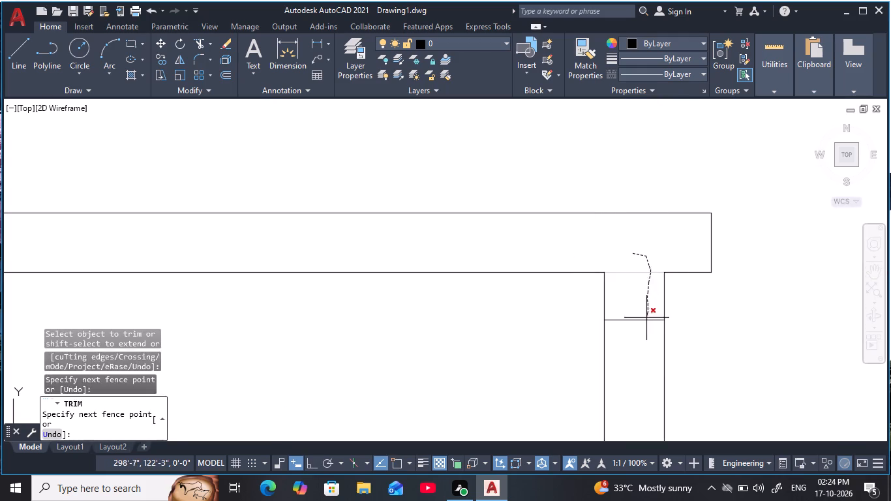
left_click_drag(646, 320, 649, 328)
Trim the overlapping lines where that horizontal partition's left end meets the lower-right vertical partition.
scroll(436, 279, "down", 2)
middle_click_drag(420, 277, 746, 332)
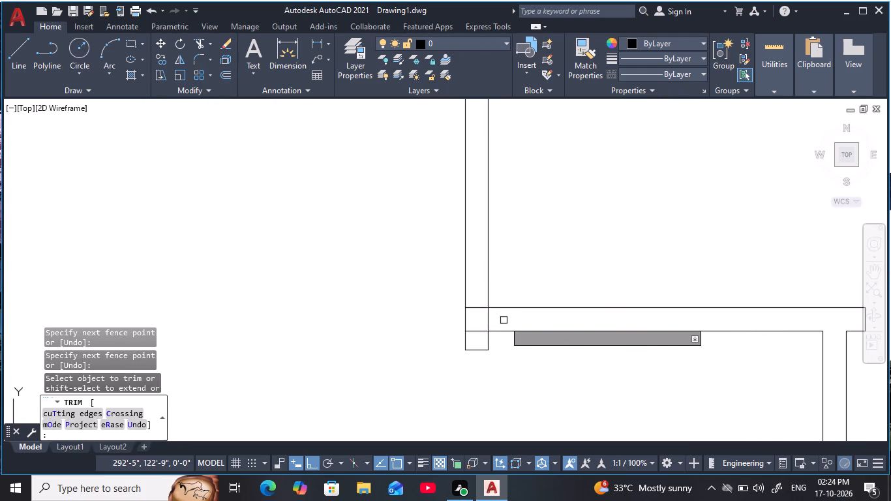
scroll(504, 320, "up", 3)
left_click_drag(479, 318, 387, 408)
Trim the right outer wall's inner line across the end of the short horizontal stub in the bottom-right corner.
scroll(400, 355, "down", 5)
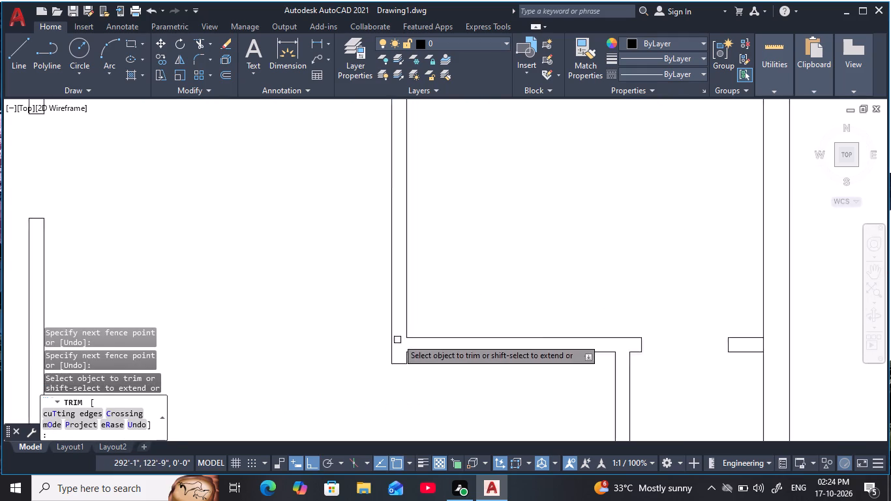
middle_click_drag(398, 337, 399, 371)
middle_click_drag(618, 409, 561, 355)
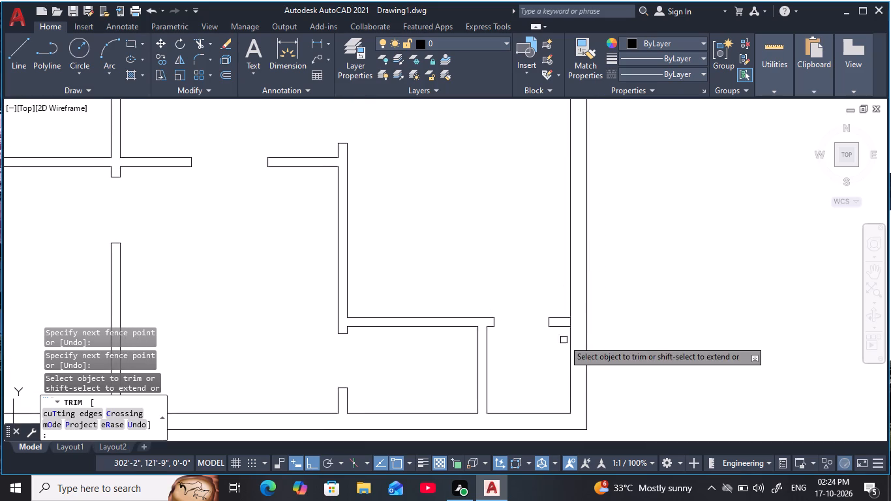
scroll(566, 321, "up", 6)
left_click_drag(701, 352, 584, 367)
Remove the extra third line along the underside of the horizontal partition below the staircase.
scroll(468, 331, "down", 6)
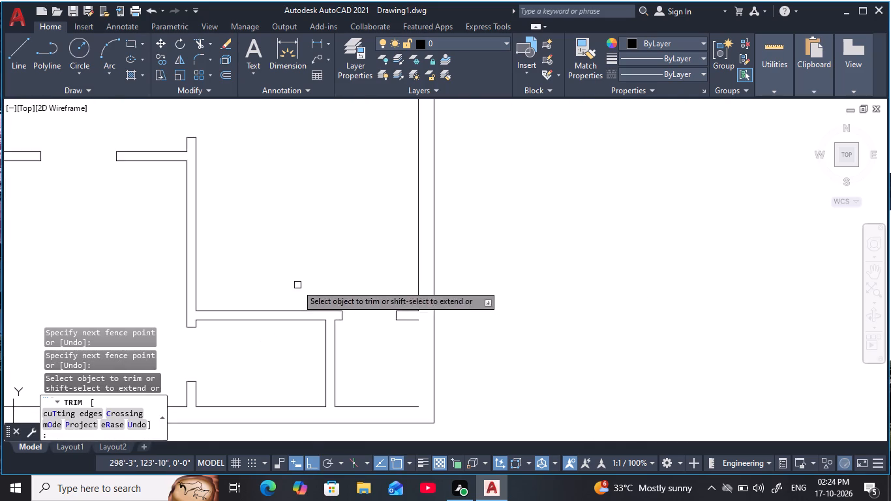
middle_click_drag(219, 236, 546, 384)
middle_click_drag(571, 243, 483, 341)
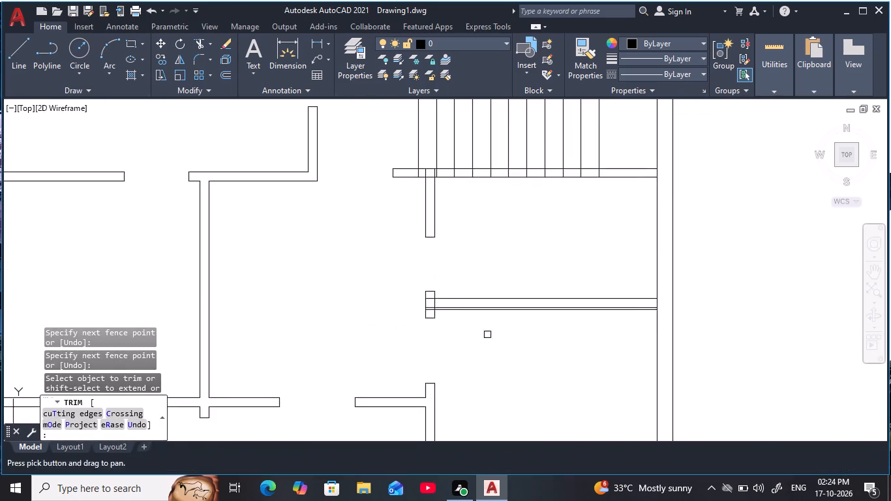
scroll(438, 304, "up", 4)
scroll(467, 326, "down", 2)
middle_click_drag(495, 335, 482, 318)
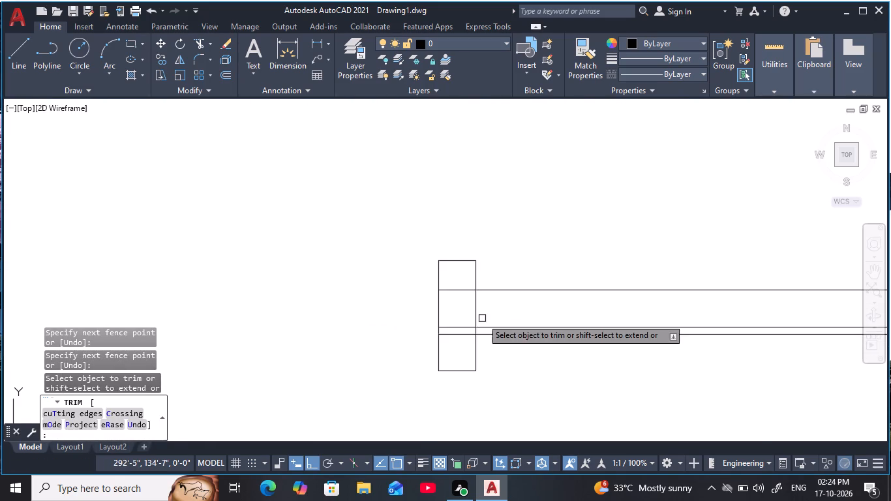
left_click(464, 336)
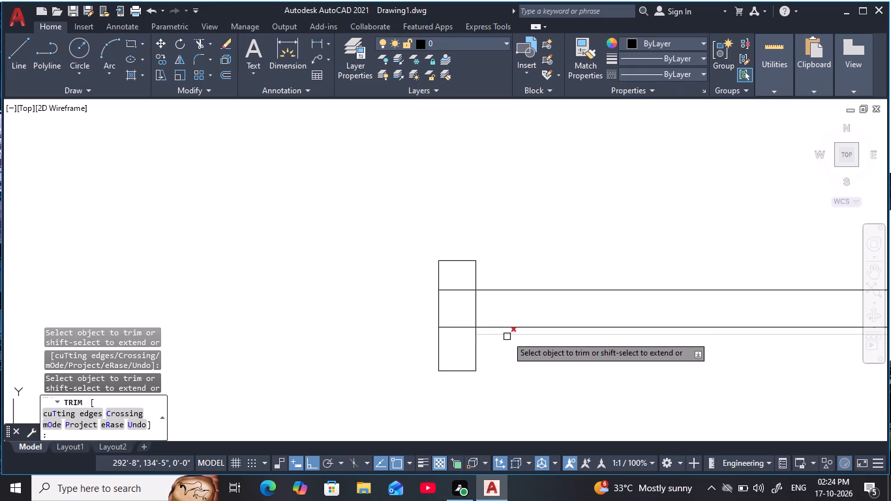
left_click(507, 336)
Trim the overlapping lines where that horizontal partition's left end meets the small vertical wall stub.
left_click(474, 309)
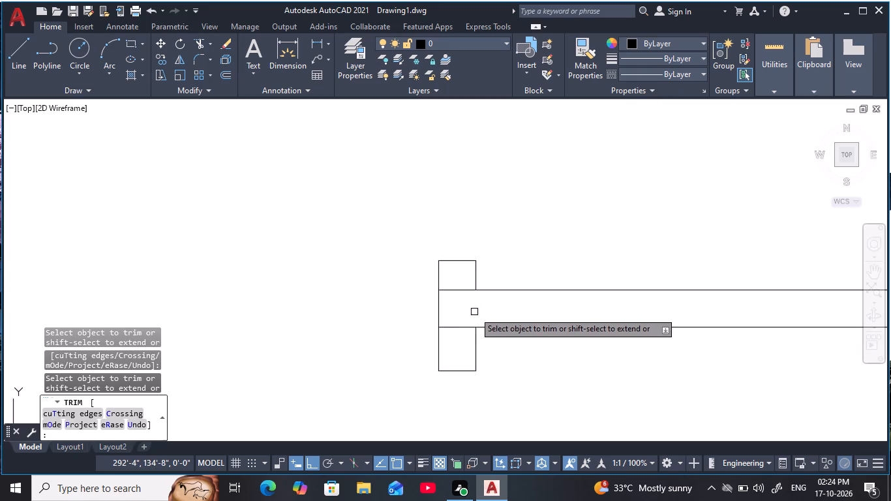
left_click(464, 329)
left_click(459, 291)
Trim the right outer wall's inner line across the right end of the horizontal partition below the staircase.
scroll(525, 337, "down", 3)
middle_click_drag(532, 337, 409, 338)
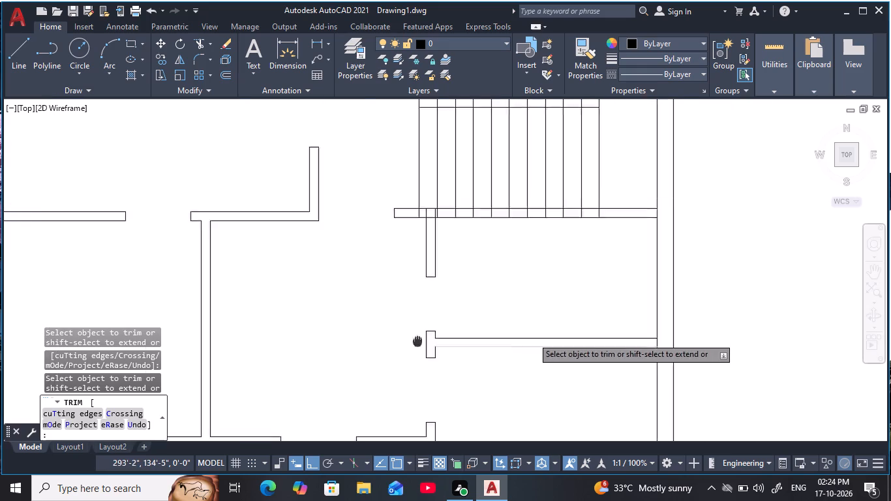
middle_click_drag(409, 338, 391, 325)
scroll(392, 331, "down", 1)
scroll(520, 326, "up", 4)
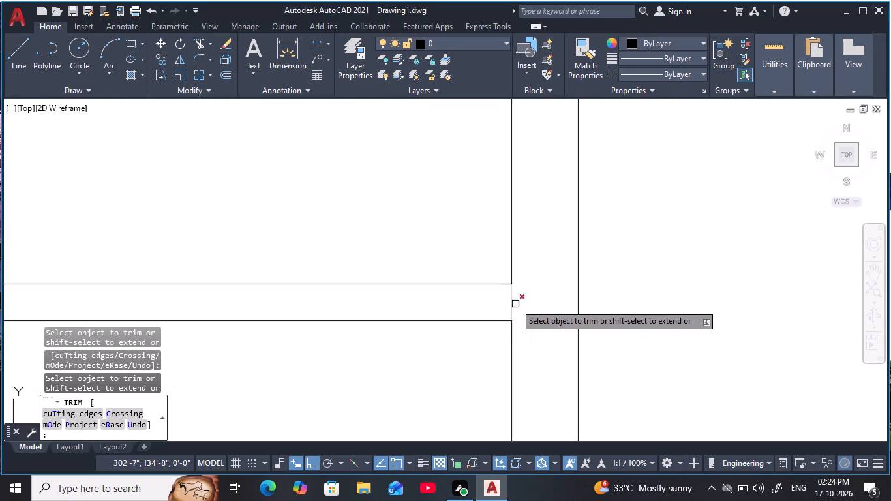
left_click_drag(528, 301, 491, 306)
Trim the first two tread lines and the vertical partition's overlapping lines out of the wall along the staircase's lower edge.
scroll(457, 286, "down", 4)
scroll(391, 254, "down", 3)
middle_click_drag(387, 249, 476, 314)
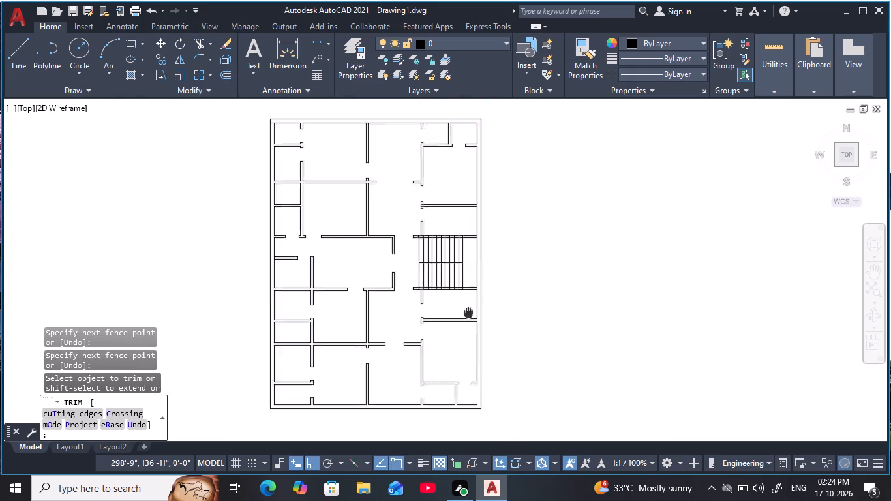
middle_click_drag(476, 314, 483, 316)
scroll(444, 306, "up", 5)
middle_click_drag(454, 303, 538, 329)
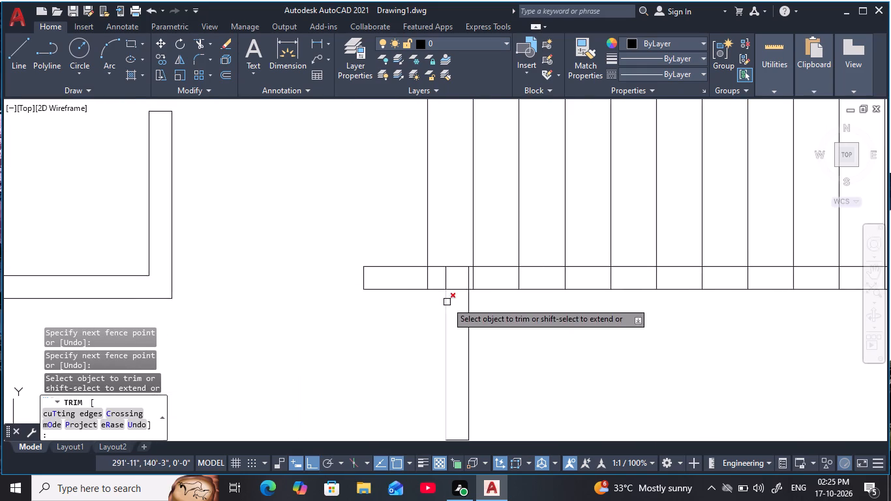
scroll(445, 300, "up", 1)
left_click_drag(417, 273, 513, 269)
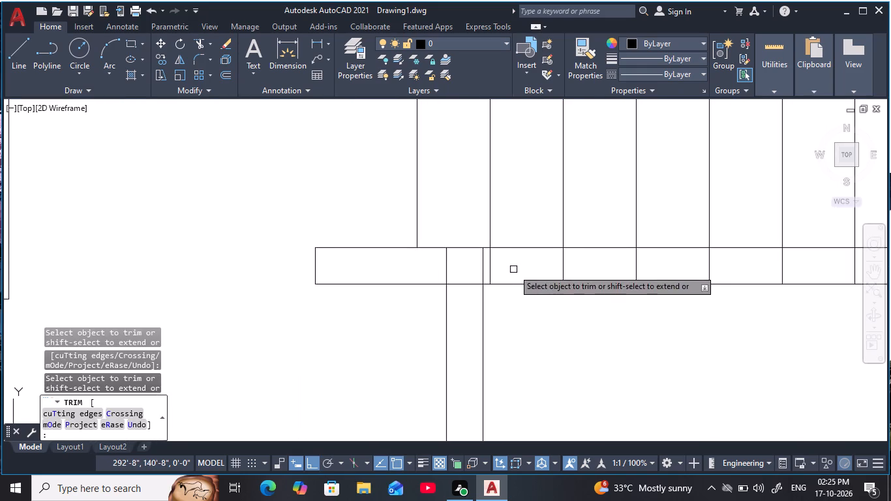
left_click_drag(513, 269, 434, 271)
left_click_drag(464, 271, 473, 304)
Trim the remaining tread lines out of the wall along the staircase's lower edge.
scroll(526, 309, "down", 4)
middle_click_drag(553, 314, 537, 321)
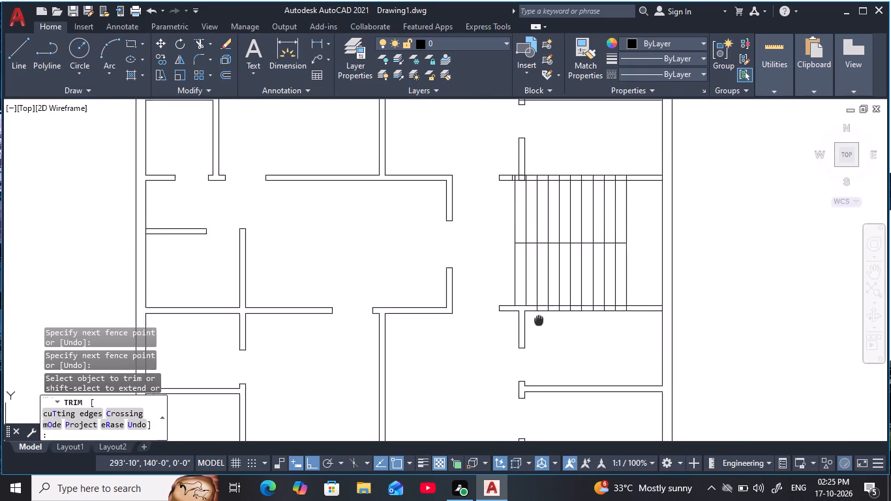
middle_click_drag(537, 321, 511, 324)
scroll(584, 315, "up", 4)
left_click_drag(620, 327, 442, 335)
middle_click_drag(445, 337, 638, 327)
left_click_drag(635, 327, 472, 328)
middle_click_drag(476, 327, 636, 330)
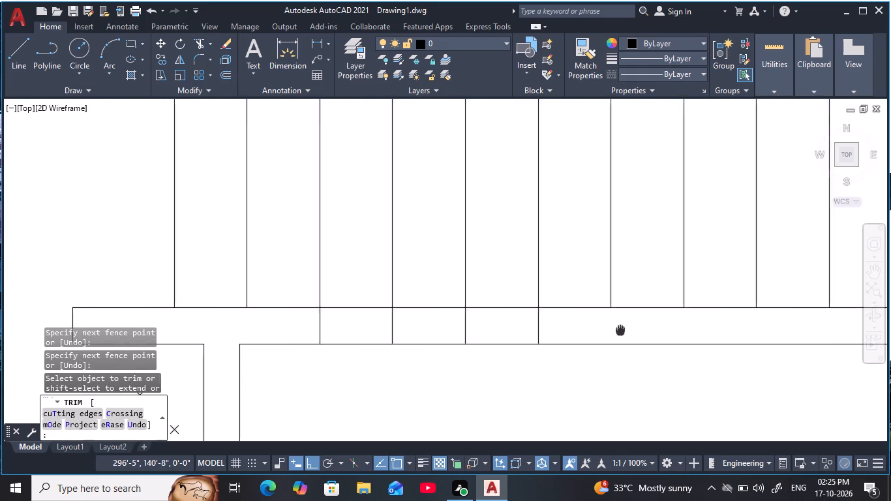
middle_click_drag(636, 330, 681, 330)
scroll(682, 330, "up", 1)
left_click_drag(678, 333, 457, 330)
middle_click_drag(461, 327, 699, 332)
left_click_drag(669, 331, 665, 330)
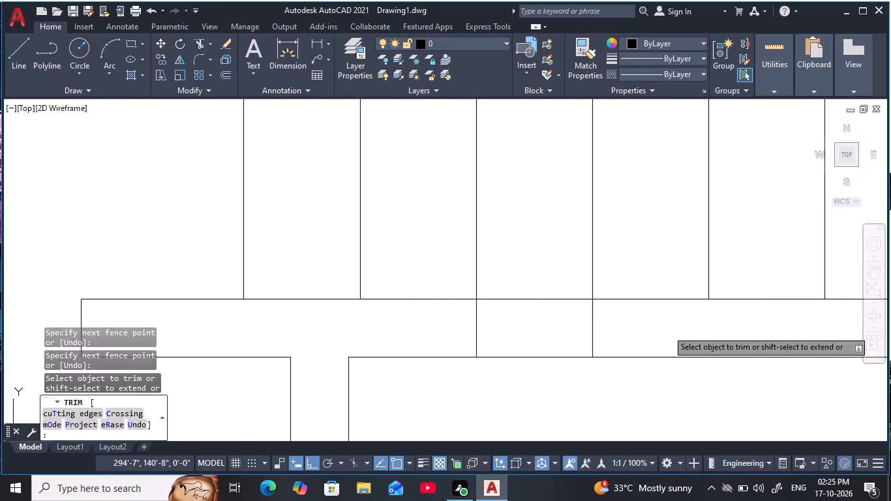
left_click_drag(665, 330, 416, 326)
scroll(462, 324, "down", 5)
middle_click_drag(474, 327, 412, 369)
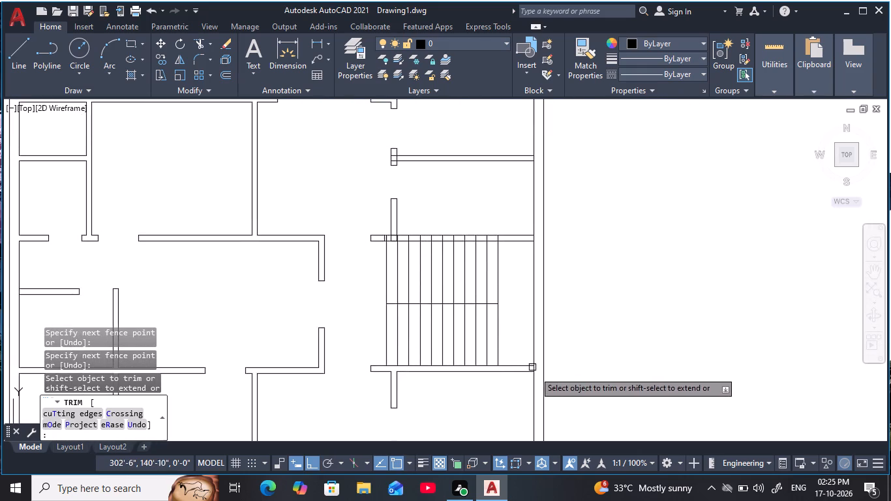
Trim the right outer wall's inner line across the ends of the walls along the staircase's lower and upper edges.
scroll(541, 377, "up", 5)
left_click_drag(502, 323, 441, 323)
scroll(447, 326, "down", 6)
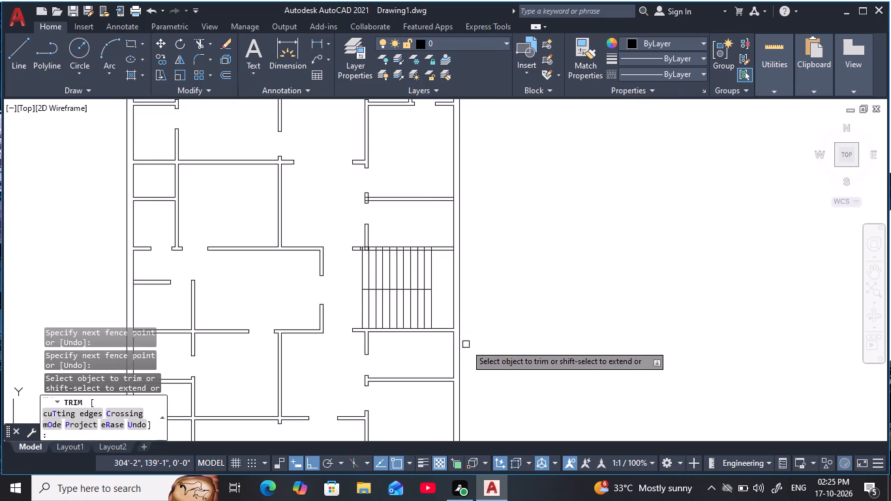
middle_click_drag(432, 275, 455, 339)
scroll(464, 316, "up", 4)
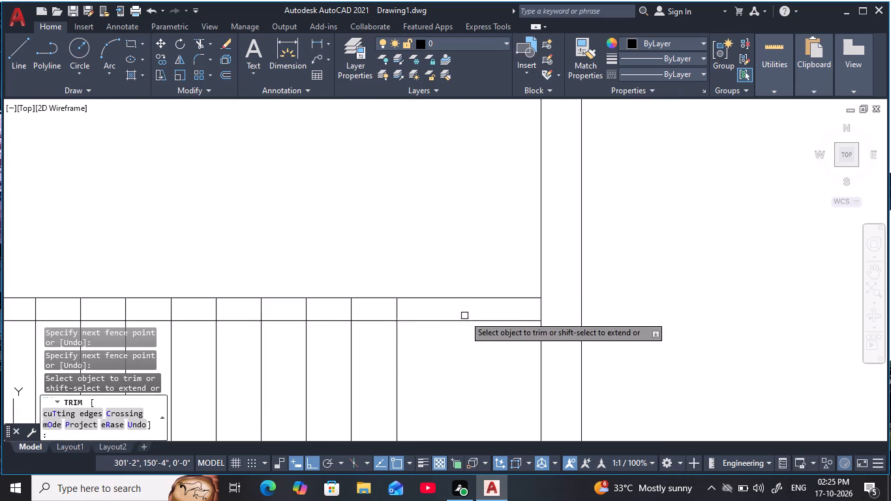
left_click_drag(549, 314, 513, 315)
Trim the tread lines out of the wall along the staircase's upper edge, working from the outer wall towards the vertical partition.
middle_click_drag(434, 314, 590, 318)
scroll(579, 318, "up", 1)
scroll(513, 312, "up", 1)
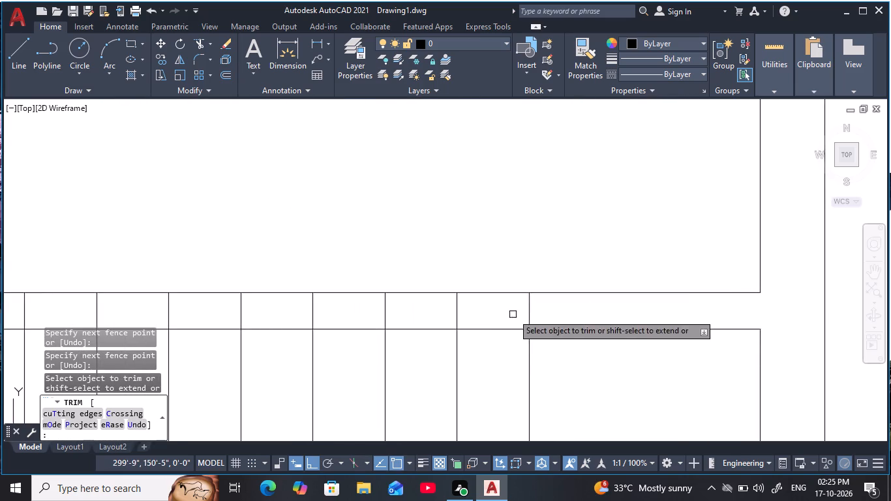
scroll(513, 314, "up", 1)
left_click_drag(599, 322, 263, 326)
middle_click_drag(275, 324, 594, 327)
left_click_drag(588, 328, 232, 320)
middle_click_drag(235, 318, 748, 324)
left_click_drag(712, 330, 282, 333)
middle_click_drag(278, 329, 300, 333)
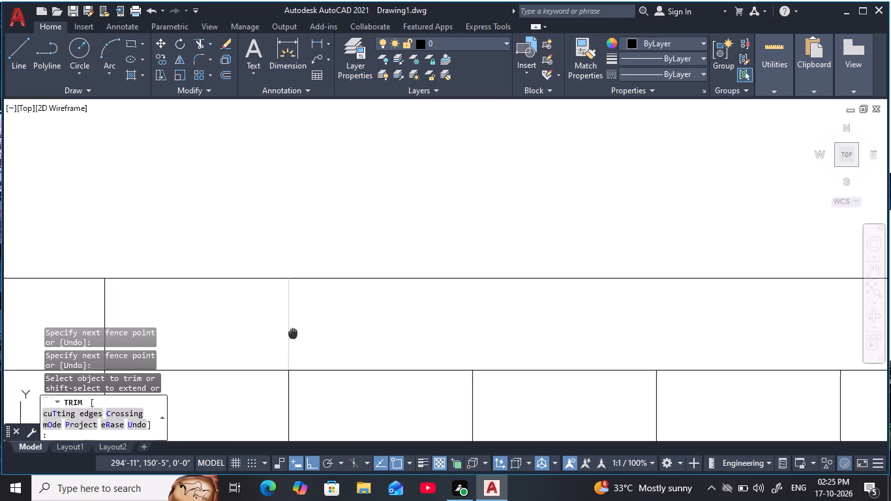
middle_click_drag(300, 333, 687, 326)
left_click_drag(691, 325, 337, 333)
Clean up the junction of the vertical partition with the staircase's upper wall, trimming the overlapping partition, tread and leftover lines.
left_click_drag(348, 328, 575, 333)
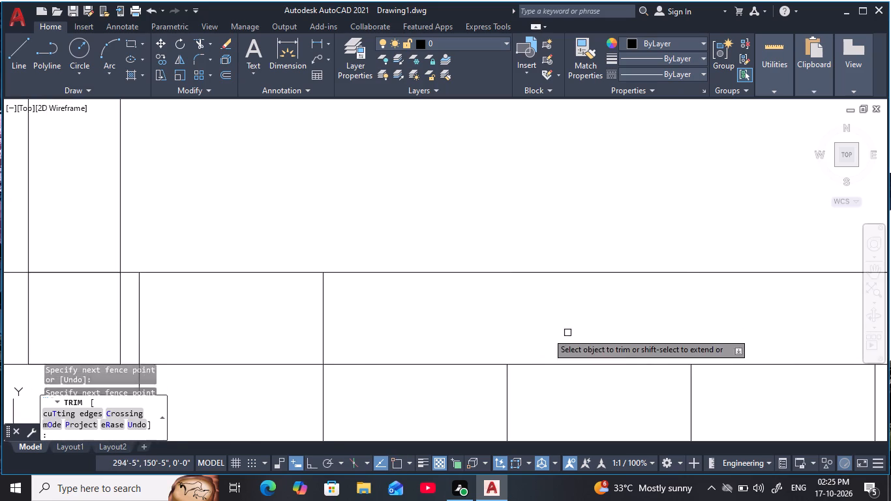
middle_click_drag(350, 332, 596, 322)
left_click_drag(600, 318, 254, 319)
middle_click_drag(264, 314, 507, 319)
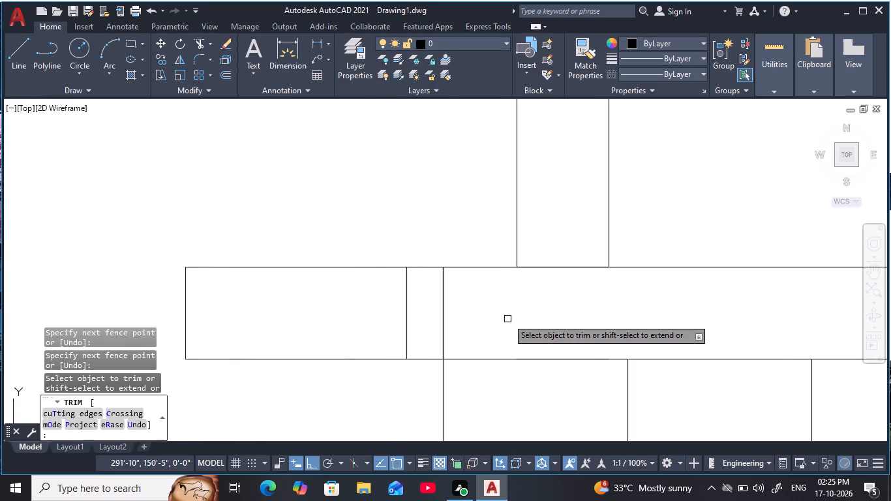
left_click_drag(519, 312, 561, 245)
left_click_drag(488, 305, 357, 329)
scroll(387, 337, "down", 2)
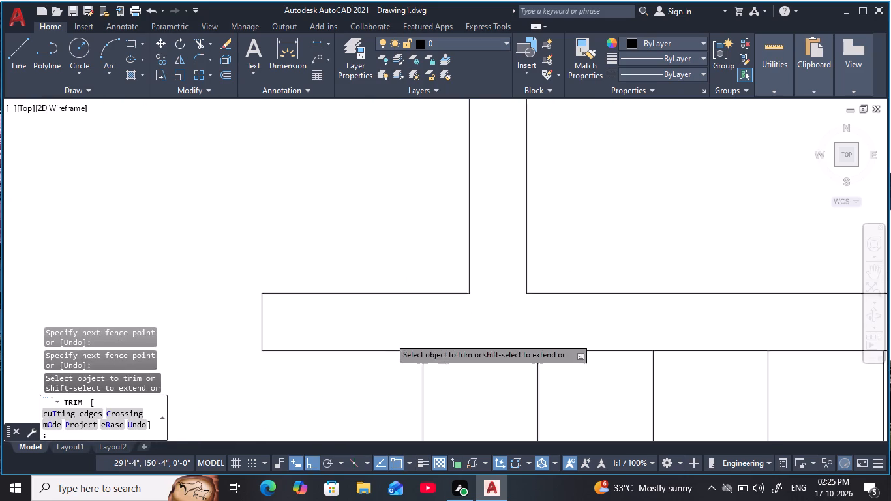
Trim the right outer wall's inner line across the end of the horizontal partition above the staircase.
scroll(390, 339, "down", 2)
middle_click_drag(474, 252, 387, 410)
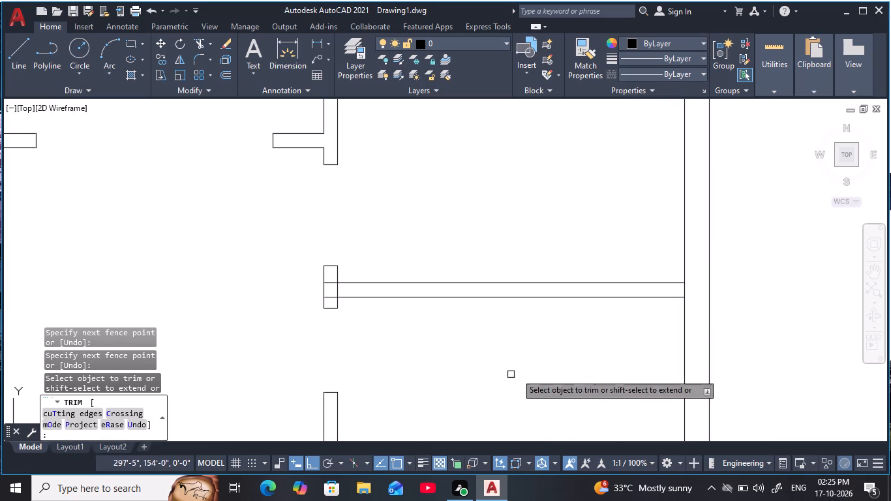
scroll(689, 284, "up", 3)
left_click_drag(722, 309, 602, 334)
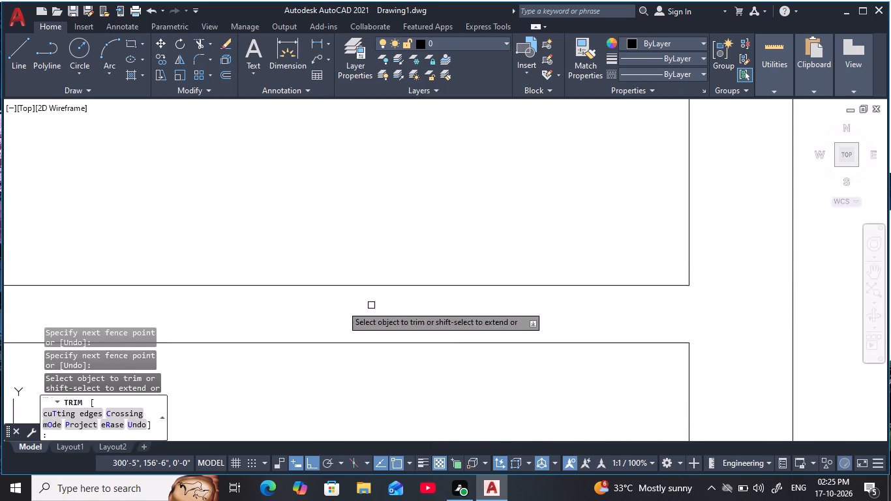
Trim the overlapping lines where that horizontal partition's left end meets the small vertical wall stub, and finish trimming.
middle_click_drag(267, 307, 890, 295)
scroll(250, 292, "down", 3)
middle_click_drag(249, 292, 642, 307)
scroll(555, 316, "up", 4)
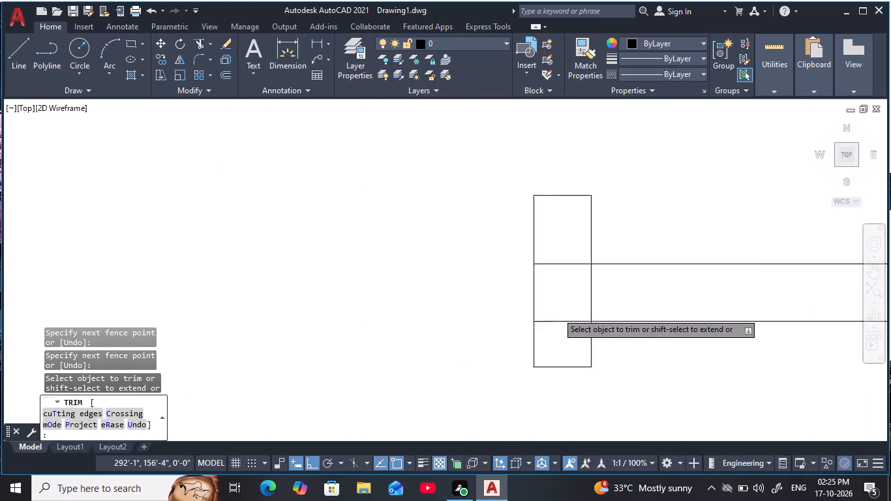
left_click_drag(569, 209, 582, 348)
left_click_drag(581, 311, 656, 273)
scroll(575, 277, "down", 3)
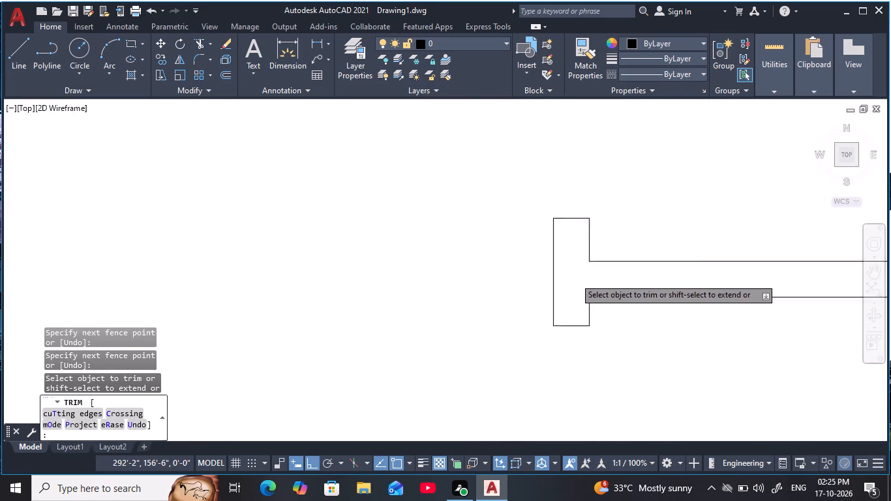
scroll(579, 277, "down", 4)
middle_click_drag(600, 243, 588, 262)
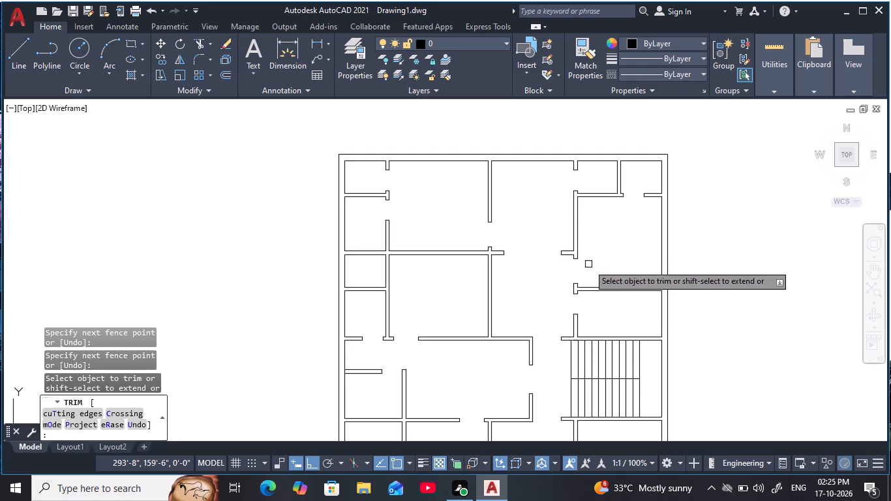
middle_click_drag(611, 333, 609, 324)
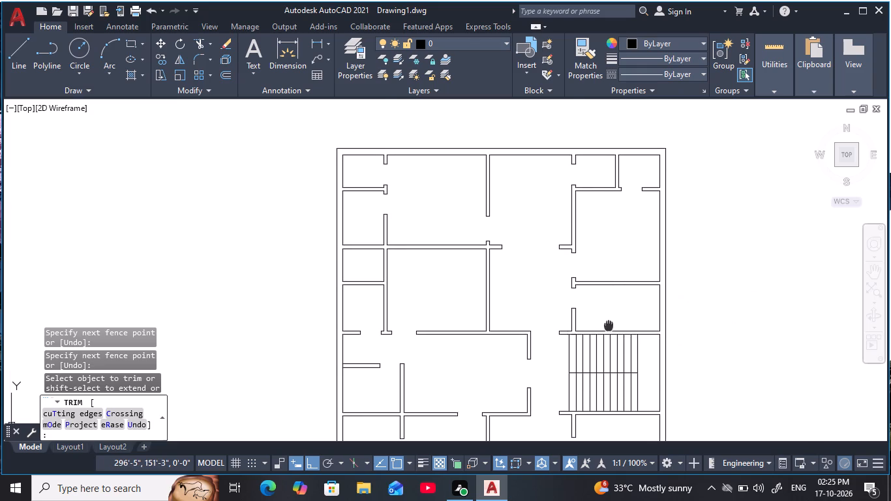
middle_click_drag(609, 324, 606, 253)
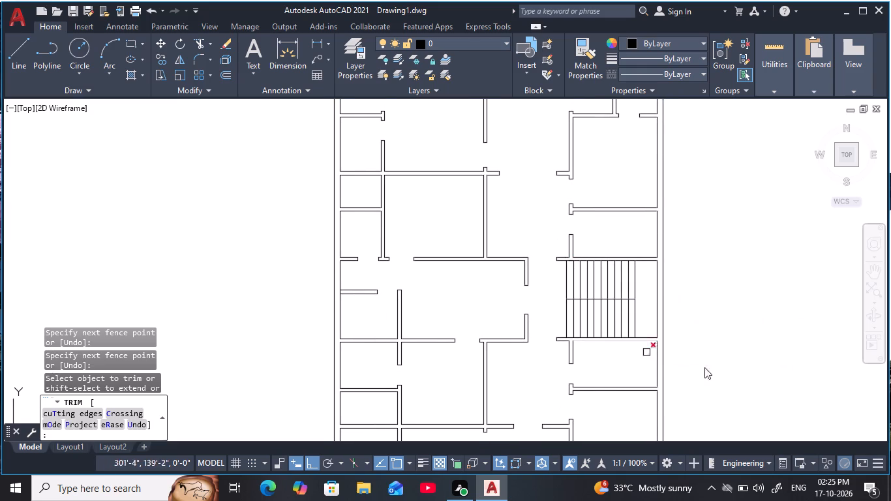
key("Escape")
key("Escape")
key("Escape")
key("Escape")
key("Escape")
key("Escape")
key("Escape")
key("Escape")
key("Escape")
key("Escape")
key("Escape")
key("Escape")
key("Escape")
key("Escape")
key("Escape")
key("Escape")
key("Escape")
key("Escape")
key("Escape")
key("Escape")
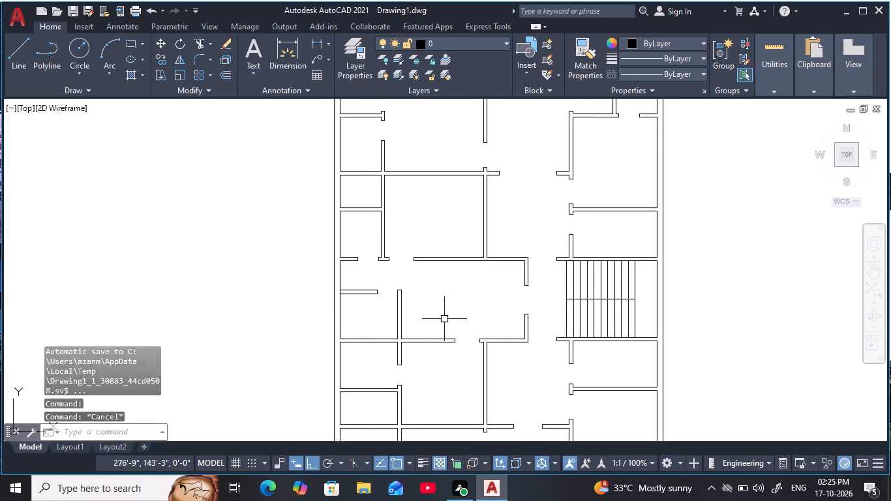
Extend the right outer wall's inner line down to the bottom wall's inner line at the plan's lower-right corner.
scroll(487, 352, "down", 2)
middle_click_drag(487, 352, 507, 318)
scroll(505, 318, "up", 1)
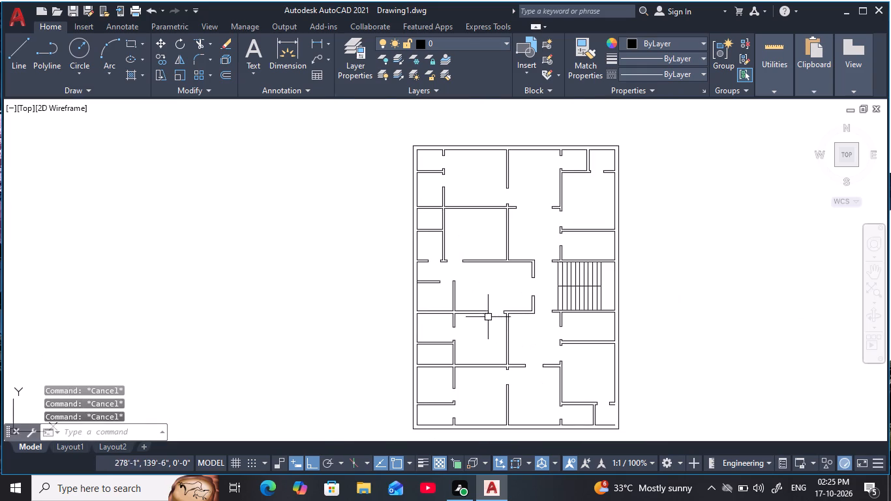
scroll(614, 417, "up", 1)
middle_click_drag(616, 412, 630, 311)
scroll(630, 311, "up", 2)
key("e")
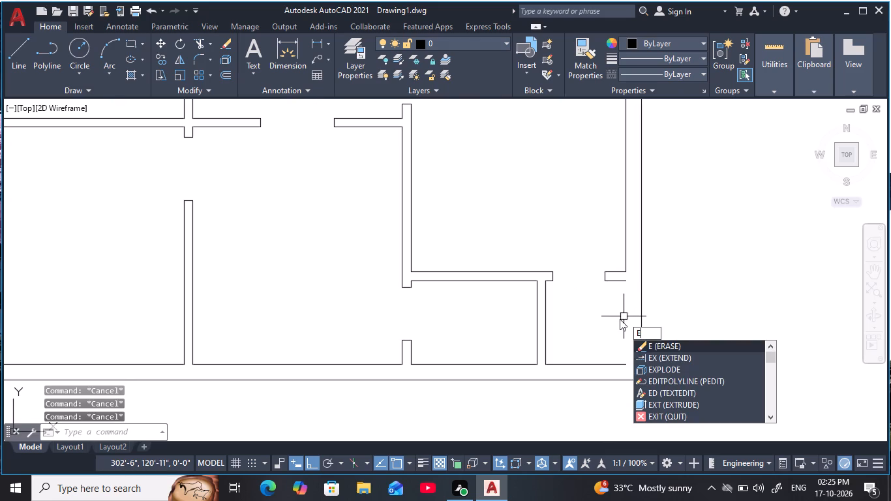
type("x")
key("space")
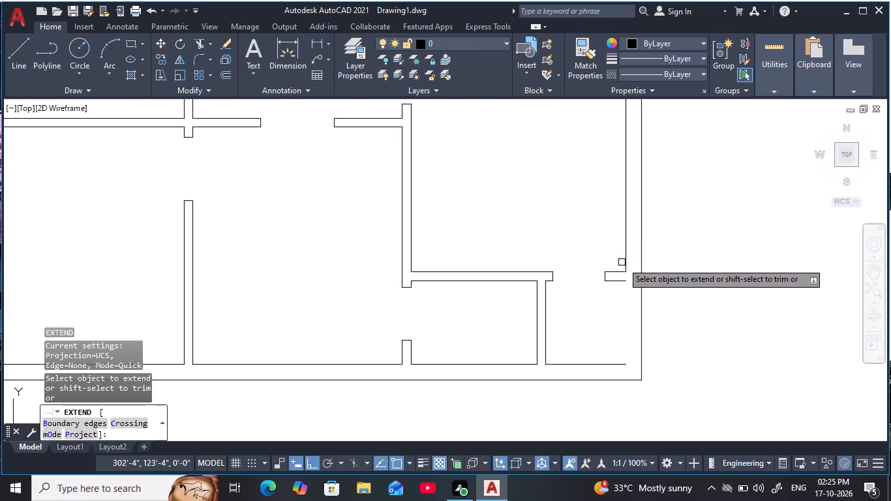
left_click(627, 256)
left_click(625, 259)
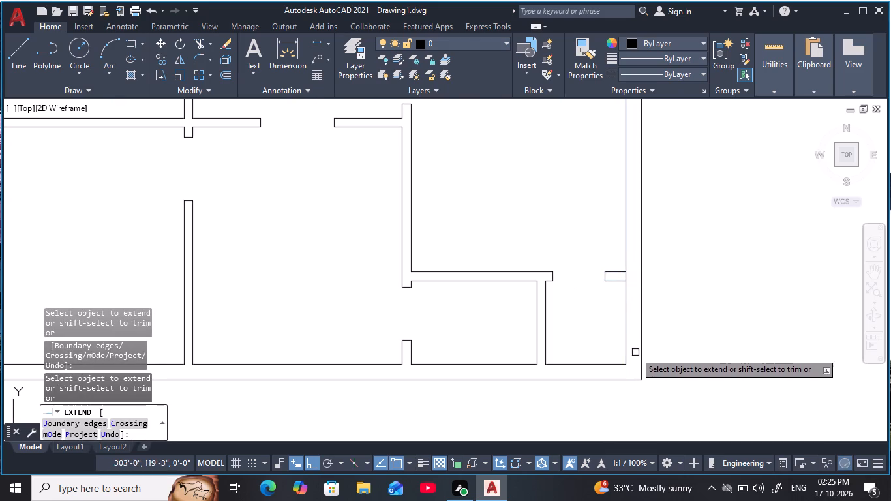
key("Escape")
key("Escape")
key("Escape")
key("Escape")
key("Escape")
key("Escape")
key("Escape")
key("Escape")
key("Escape")
key("Escape")
key("Escape")
key("Escape")
key("Escape")
key("Escape")
Trim the extended inner wall line across the end of the short horizontal wall stub in the lower-right room.
type("tr")
key("space")
key("space")
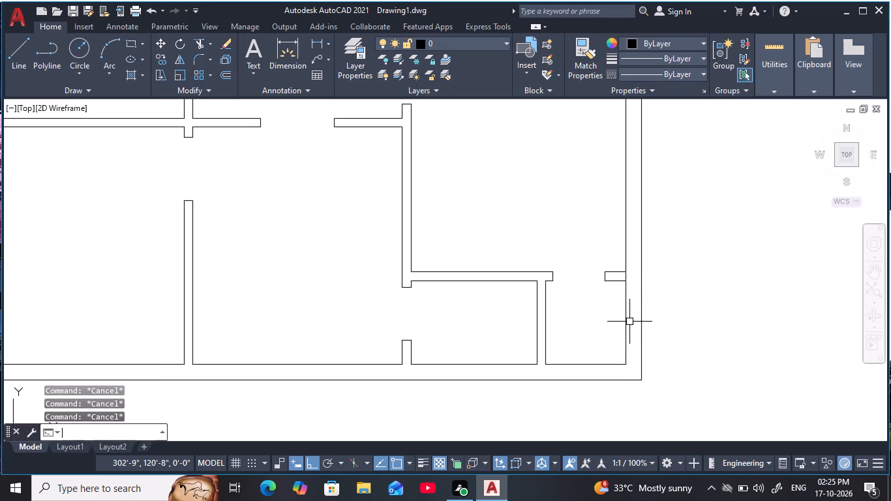
scroll(631, 272, "up", 4)
left_click_drag(626, 288, 576, 289)
scroll(576, 286, "down", 6)
middle_click_drag(547, 312, 650, 342)
scroll(536, 320, "down", 3)
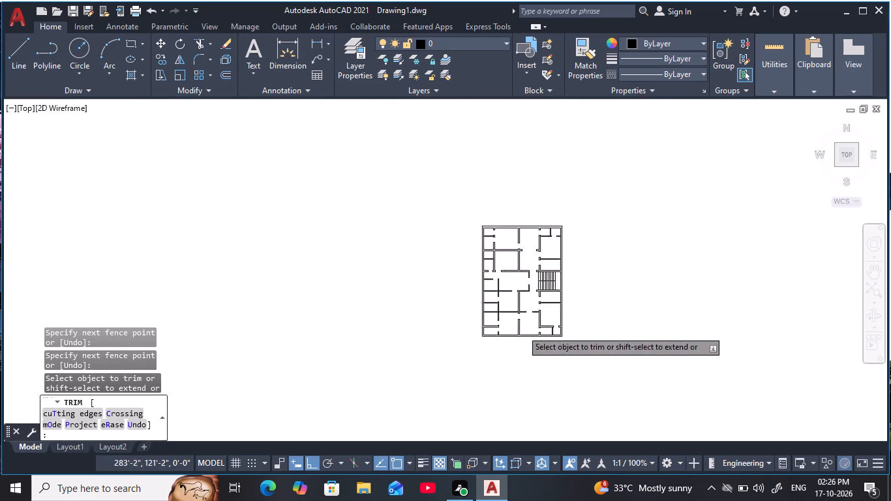
middle_click_drag(527, 332, 558, 375)
scroll(563, 370, "up", 3)
middle_click_drag(562, 371, 585, 389)
key("Escape")
key("Escape")
scroll(583, 349, "down", 3)
key("Escape")
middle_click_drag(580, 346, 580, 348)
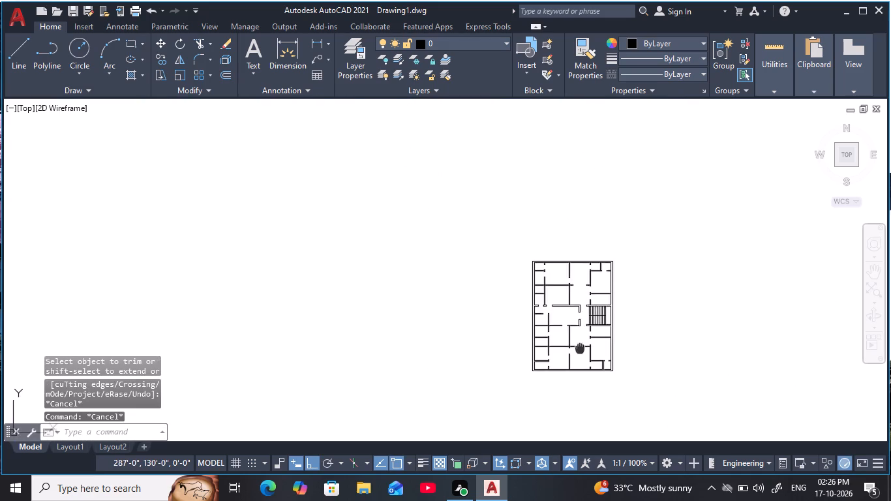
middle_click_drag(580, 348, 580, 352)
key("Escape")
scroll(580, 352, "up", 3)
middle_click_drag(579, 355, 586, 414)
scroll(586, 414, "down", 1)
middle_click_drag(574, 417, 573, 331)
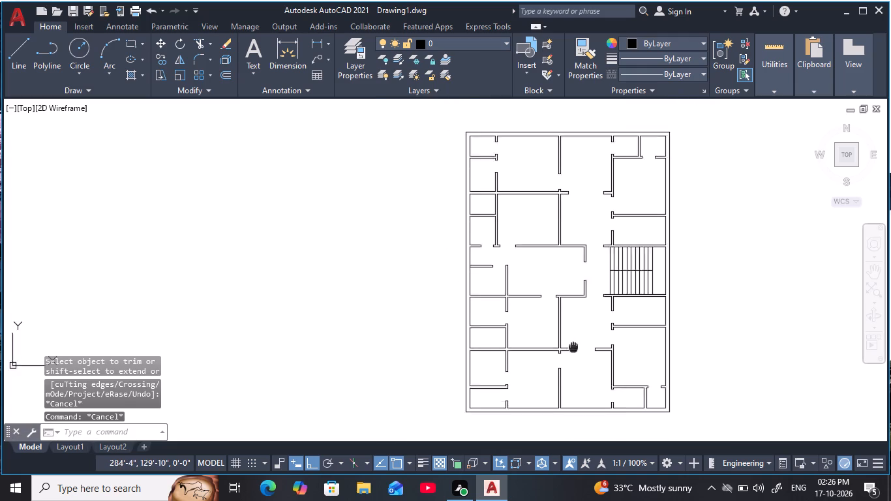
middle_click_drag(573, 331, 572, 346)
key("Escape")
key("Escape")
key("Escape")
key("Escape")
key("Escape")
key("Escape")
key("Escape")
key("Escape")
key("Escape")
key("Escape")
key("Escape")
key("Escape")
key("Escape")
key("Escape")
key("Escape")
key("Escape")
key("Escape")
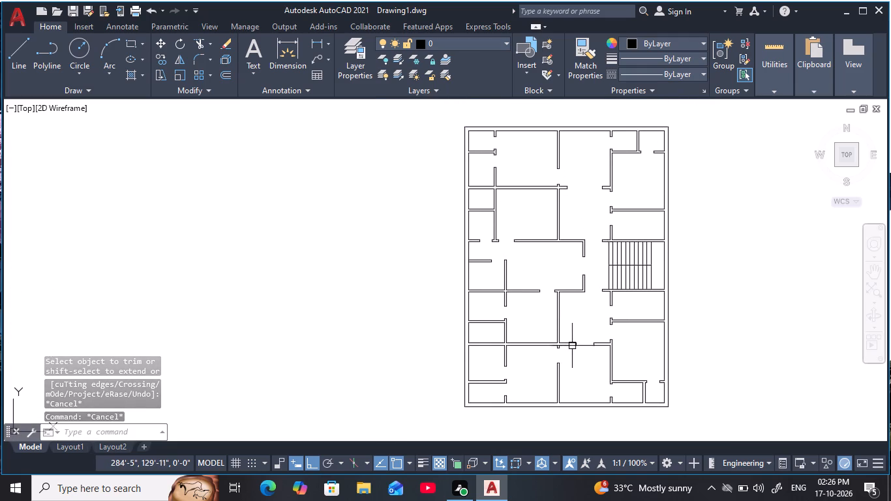
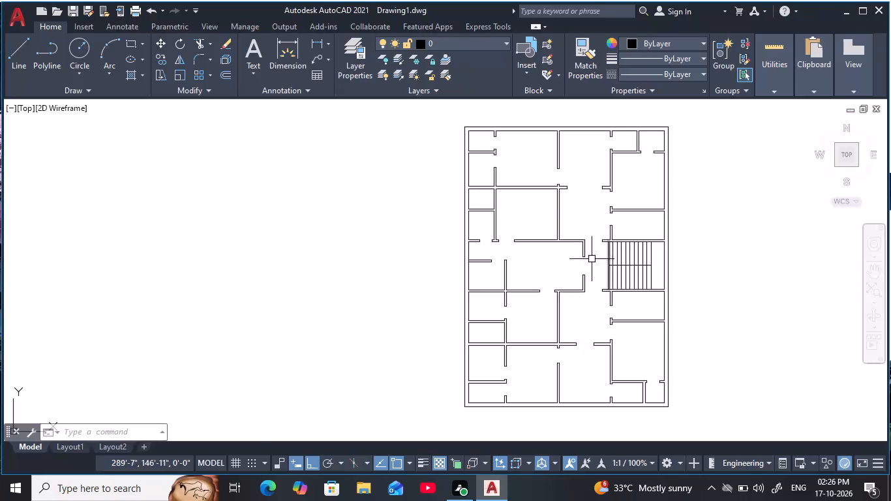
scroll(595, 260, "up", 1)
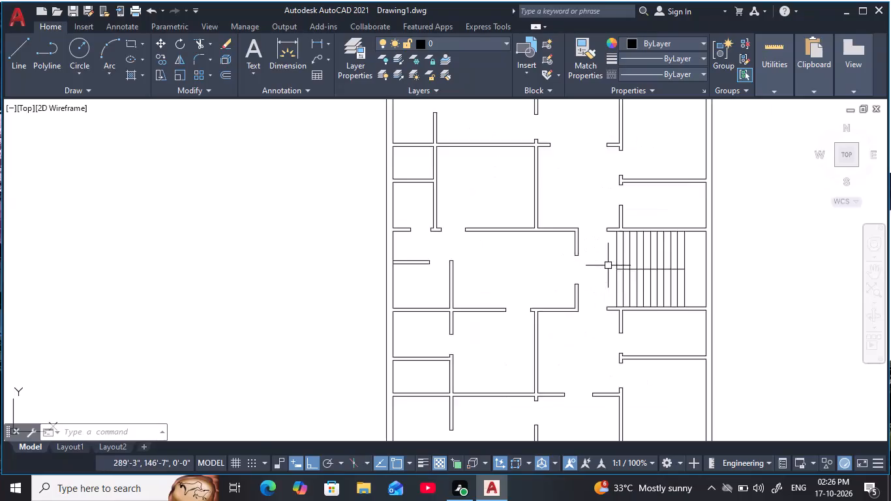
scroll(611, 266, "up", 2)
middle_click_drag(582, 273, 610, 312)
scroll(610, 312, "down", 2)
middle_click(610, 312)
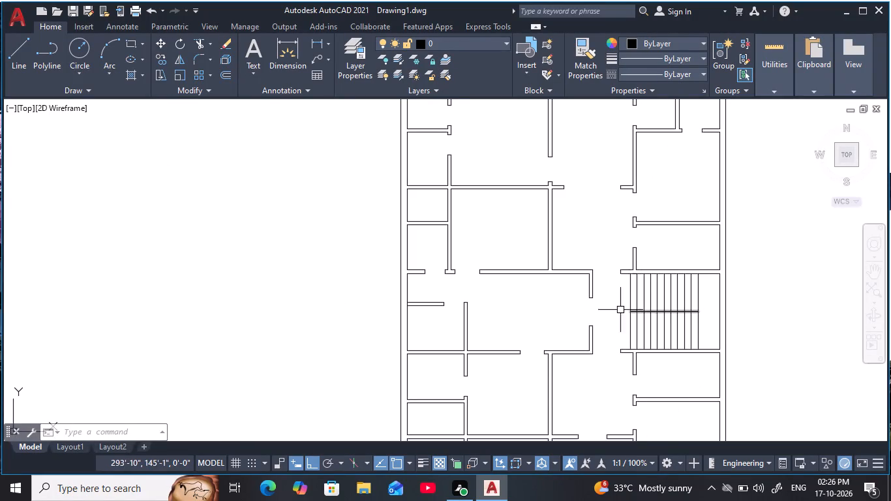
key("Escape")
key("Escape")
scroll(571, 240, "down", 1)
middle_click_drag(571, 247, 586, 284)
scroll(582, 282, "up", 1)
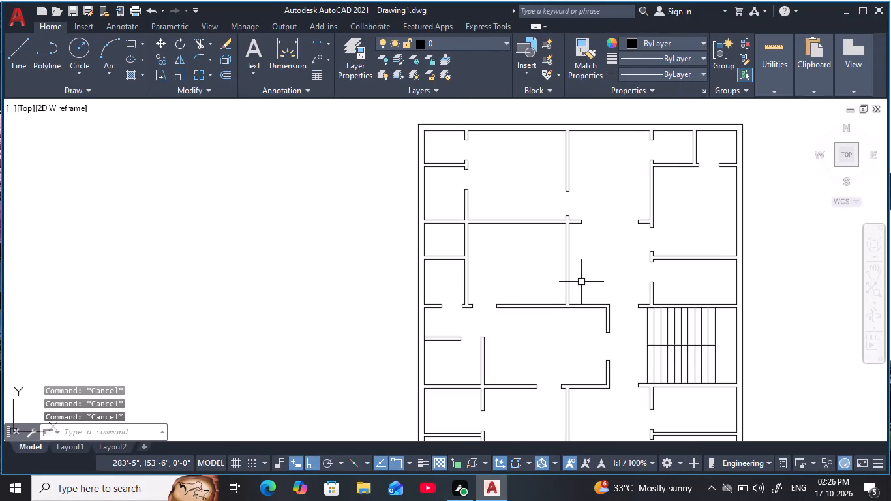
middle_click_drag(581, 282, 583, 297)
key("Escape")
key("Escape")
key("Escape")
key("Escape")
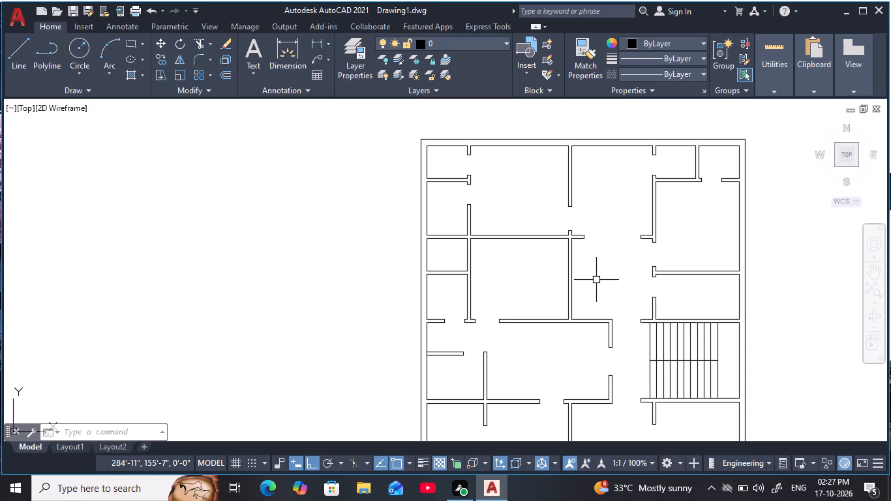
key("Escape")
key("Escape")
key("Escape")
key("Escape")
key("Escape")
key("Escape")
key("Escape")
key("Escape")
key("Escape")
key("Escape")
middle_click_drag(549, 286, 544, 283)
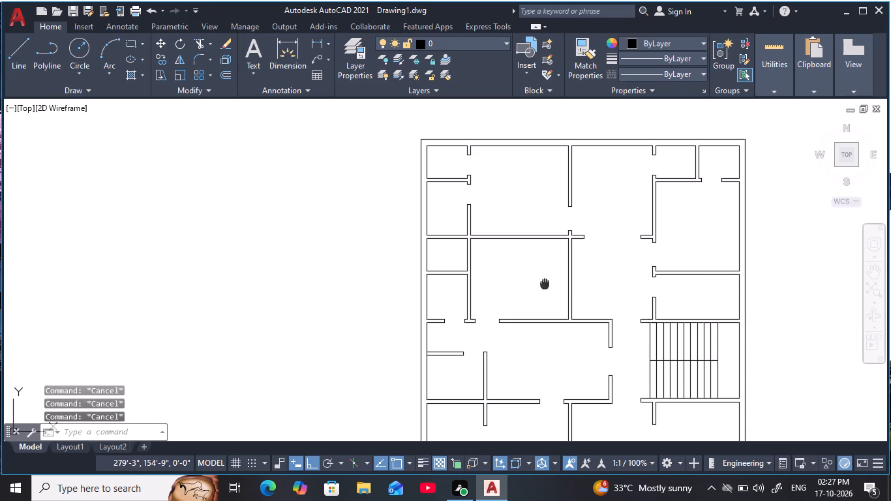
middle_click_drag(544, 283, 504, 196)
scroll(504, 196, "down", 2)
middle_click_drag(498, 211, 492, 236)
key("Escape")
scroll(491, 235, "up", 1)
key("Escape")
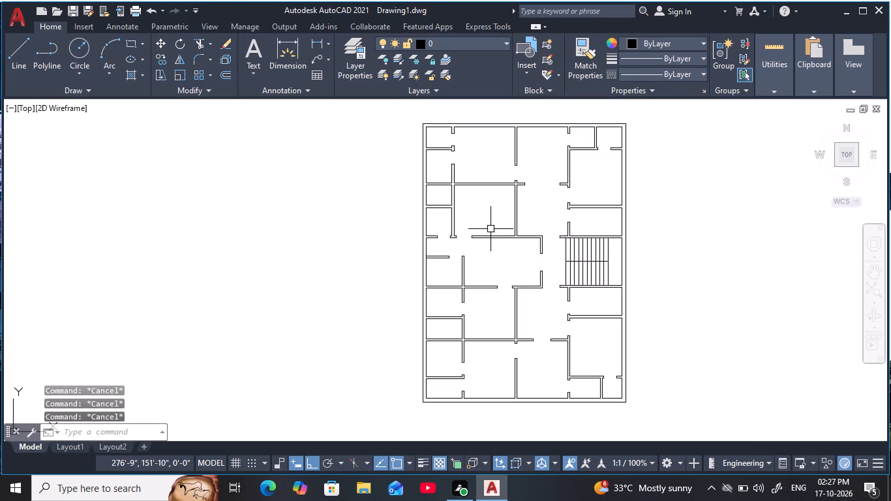
Open DesignCenter and browse the sample folders to the blocks of Home - Space Planner.dwg.
key("ctrl+2")
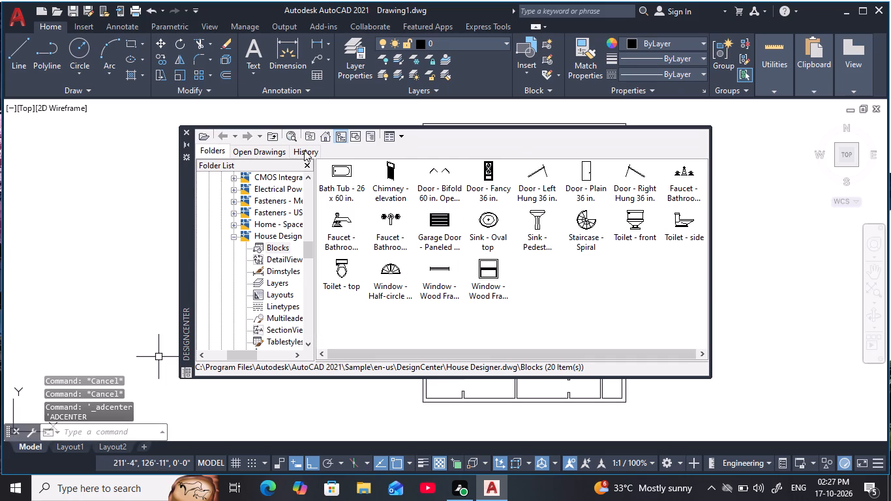
left_click(326, 138)
left_click(372, 179)
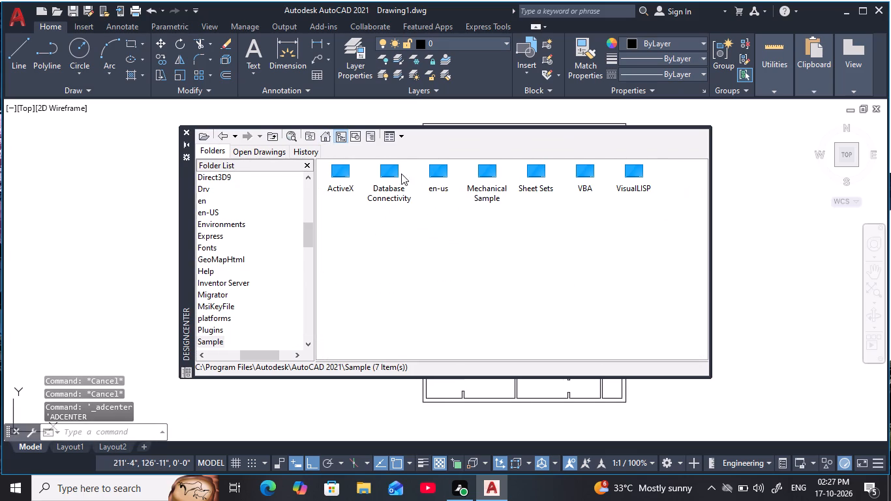
double_click(438, 174)
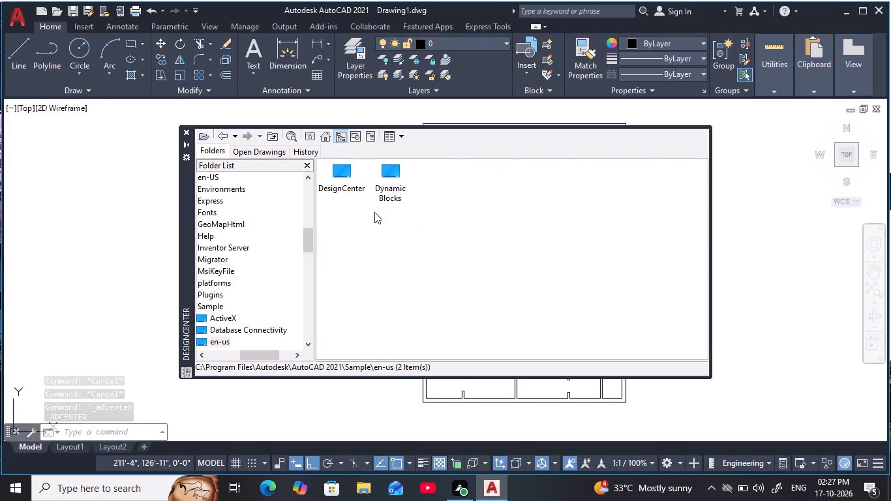
double_click(354, 179)
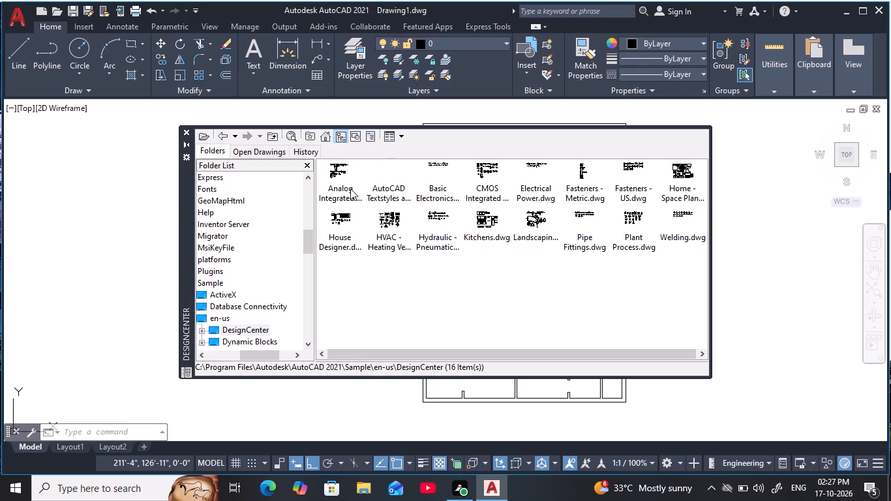
double_click(682, 180)
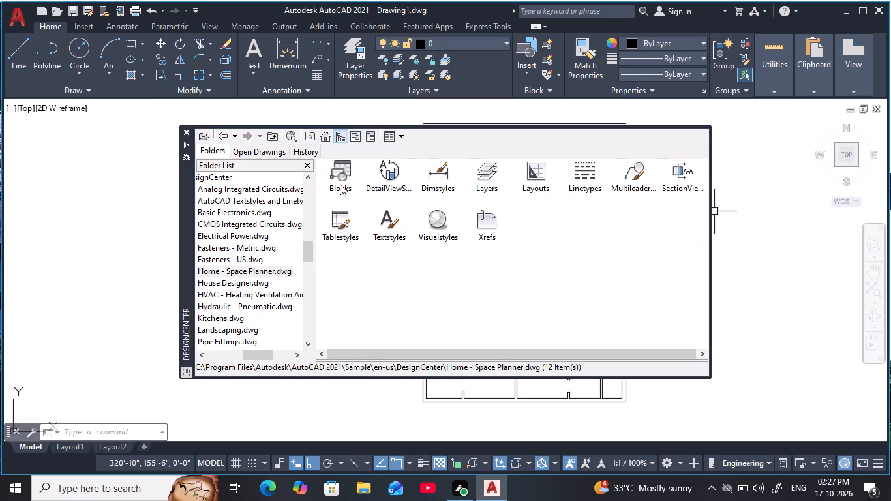
double_click(338, 177)
double_click(345, 166)
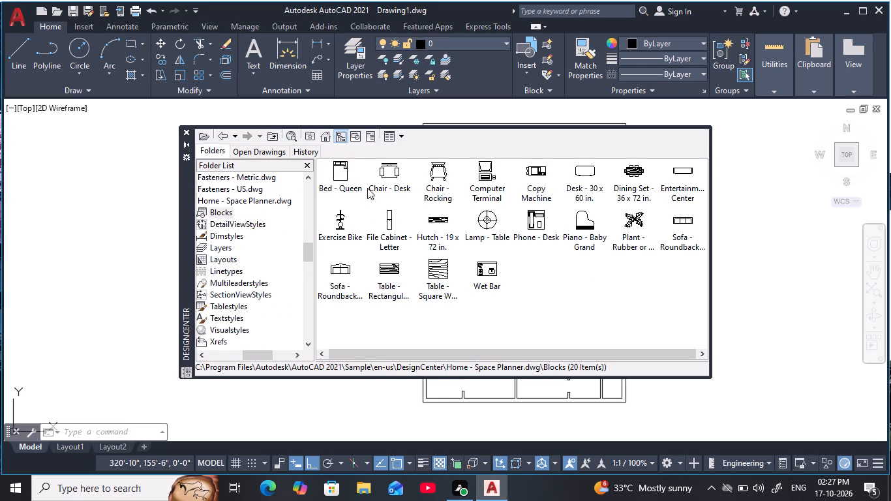
Insert the Bed - Queen block in the empty space west of the floor plan and close DesignCenter.
left_click_drag(343, 176, 152, 235)
left_click_drag(134, 235, 142, 243)
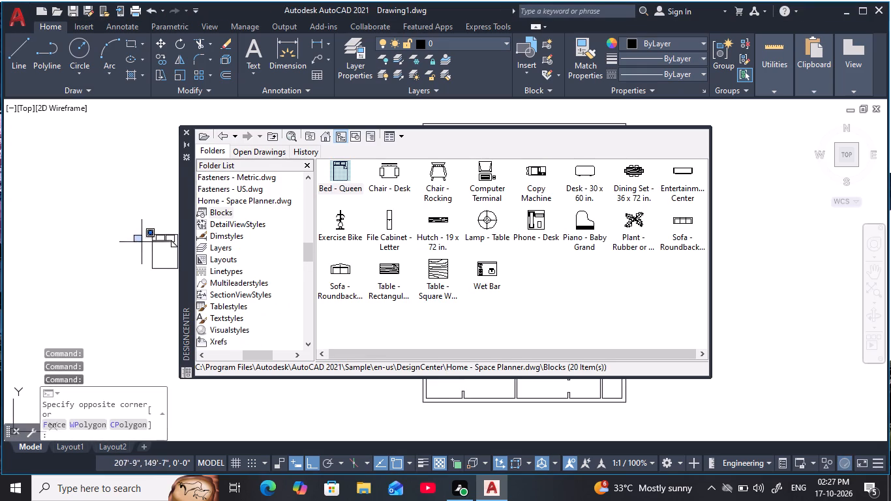
left_click_drag(142, 243, 143, 245)
key("Escape")
key("Escape")
key("Escape")
key("Escape")
key("Escape")
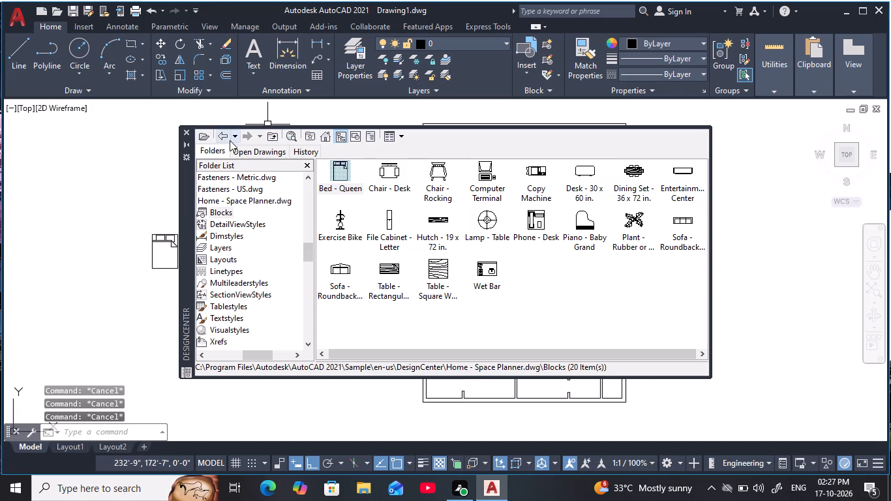
left_click(184, 130)
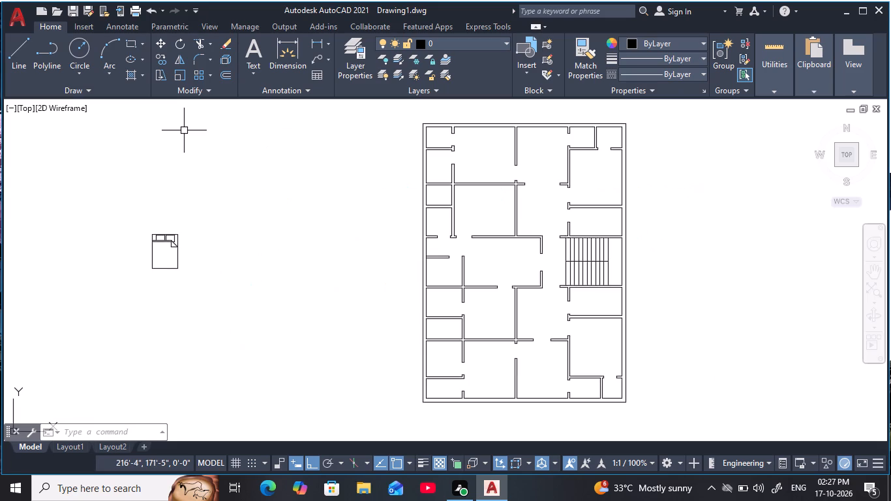
key("Escape")
key("Escape")
Copy the queen bed three times between the original and the plan: two in its row, one freely above with Ortho off.
left_click(187, 281)
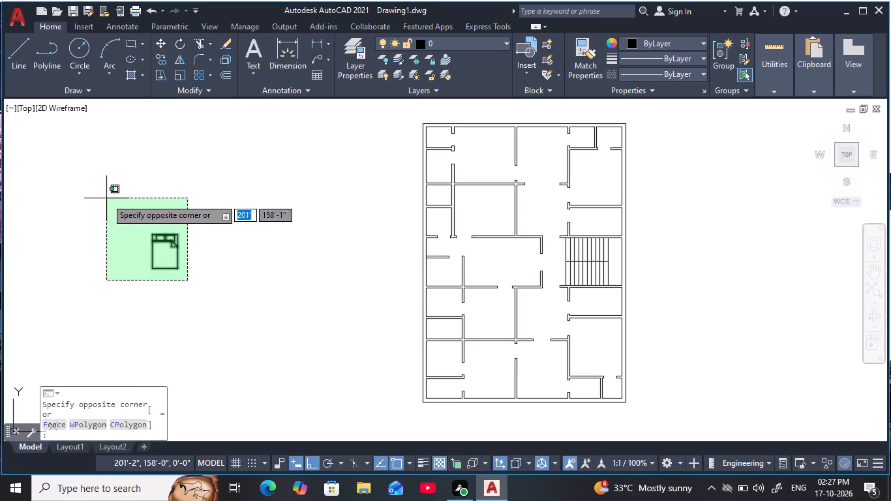
left_click(106, 198)
key("c")
key("o")
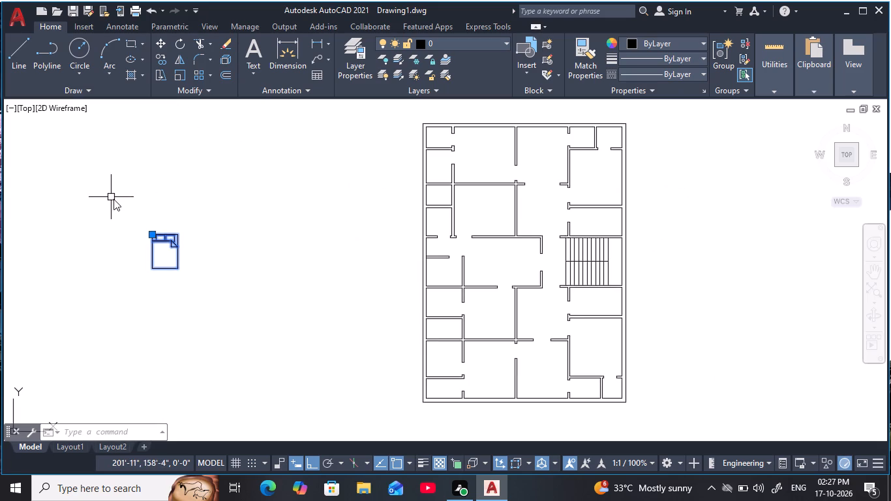
key("space")
left_click(164, 241)
left_click(289, 233)
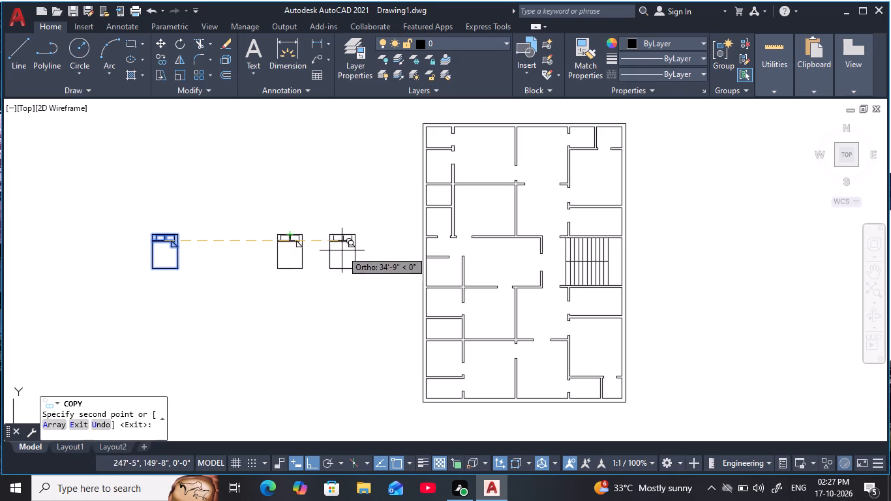
left_click(352, 320)
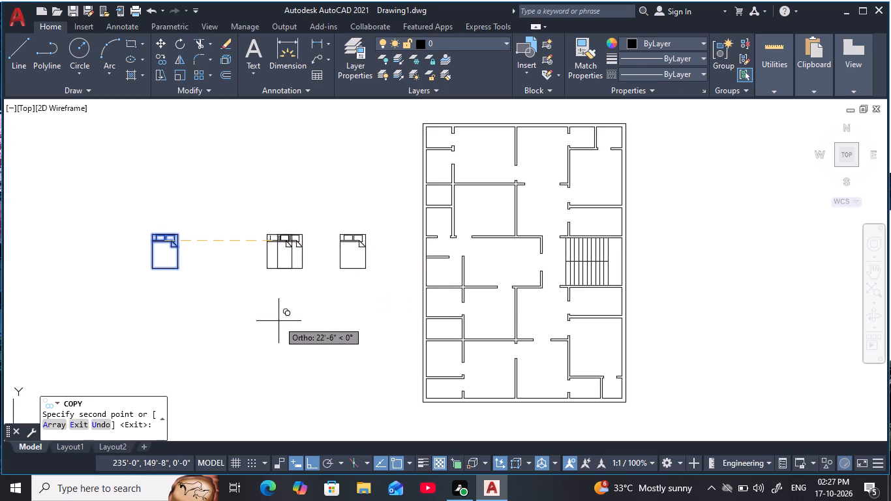
key("F8")
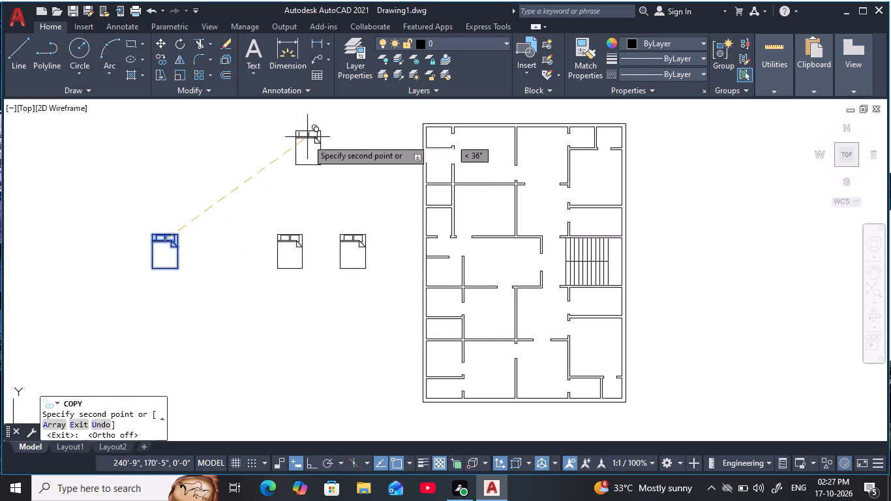
left_click(324, 157)
key("Escape")
key("Escape")
key("Escape")
key("Escape")
key("Escape")
key("Escape")
key("Escape")
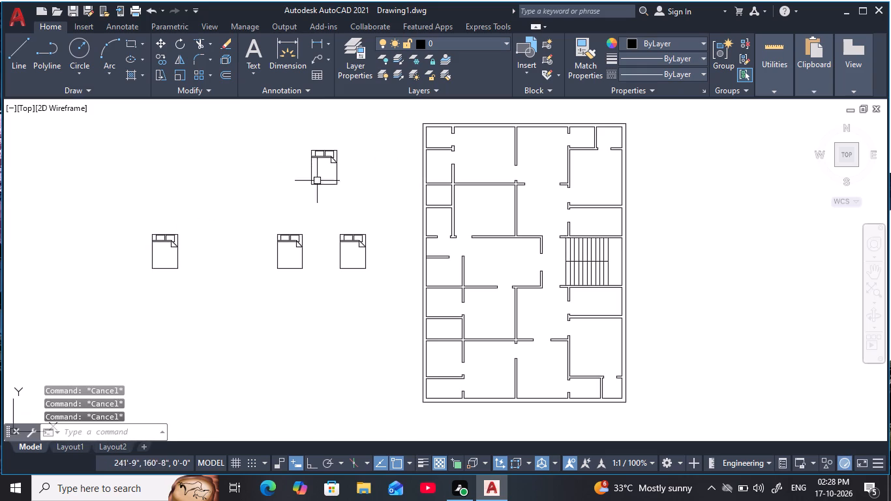
key("Escape")
Rotate the upper bed copy 90° with Ortho on.
left_click(376, 198)
left_click(288, 130)
key("r")
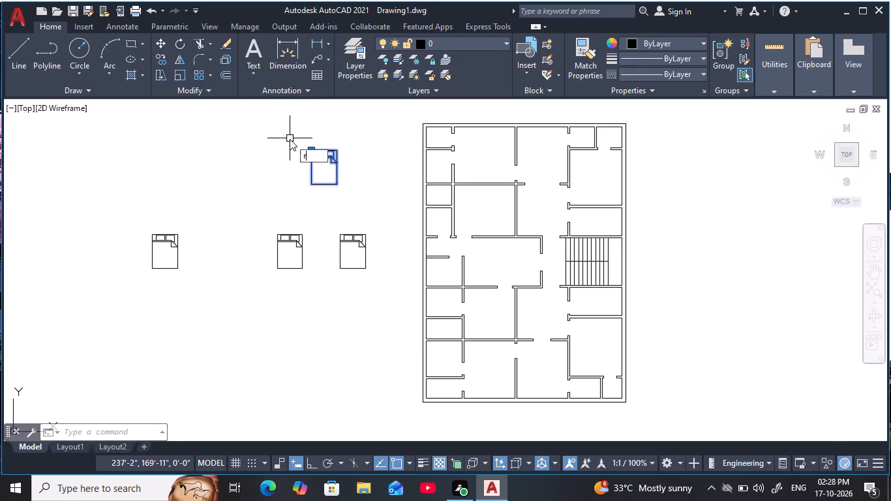
key("o")
key("space")
left_click(327, 151)
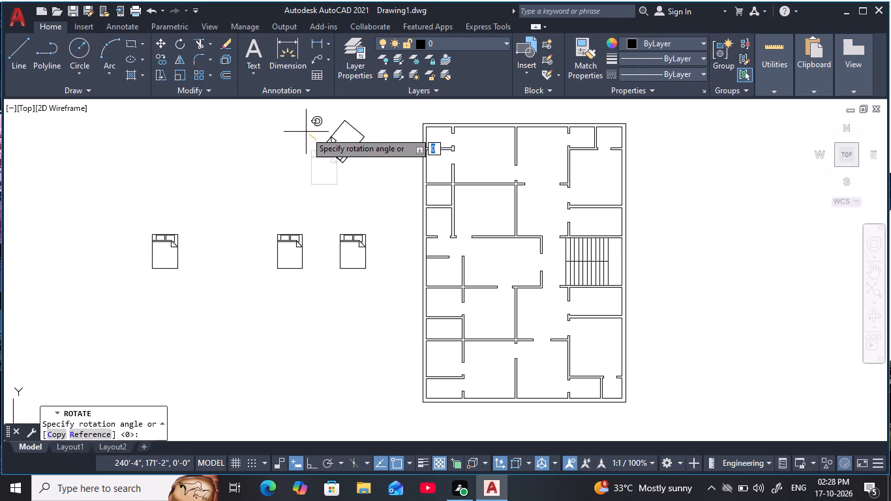
key("F8")
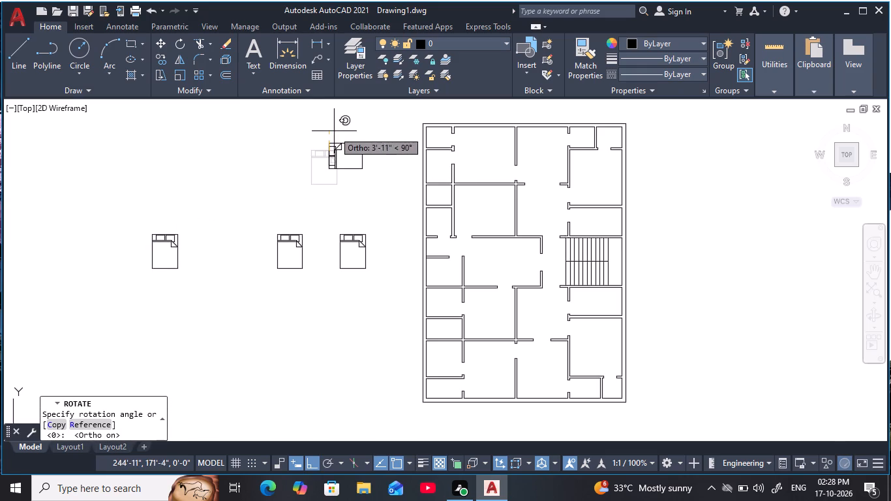
left_click(334, 131)
Rotate the bed copy nearest the floor plan in the lower row by 180°.
left_click(365, 245)
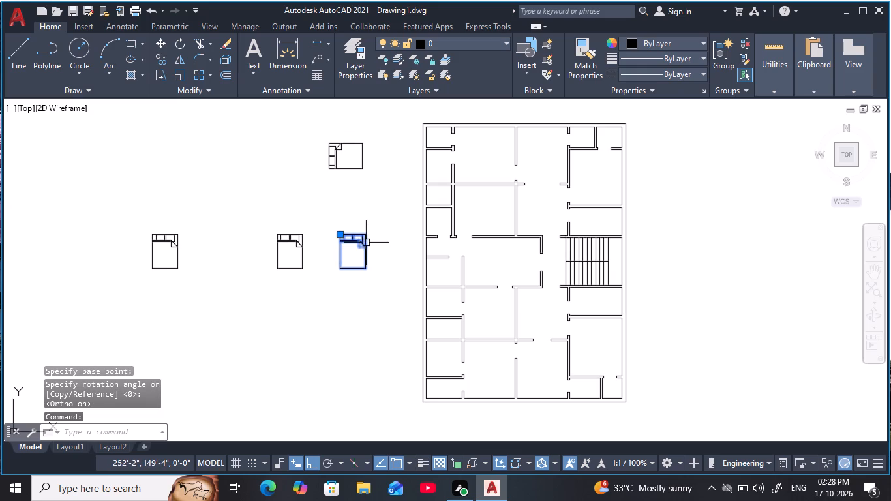
type("ro")
key("space")
left_click(366, 243)
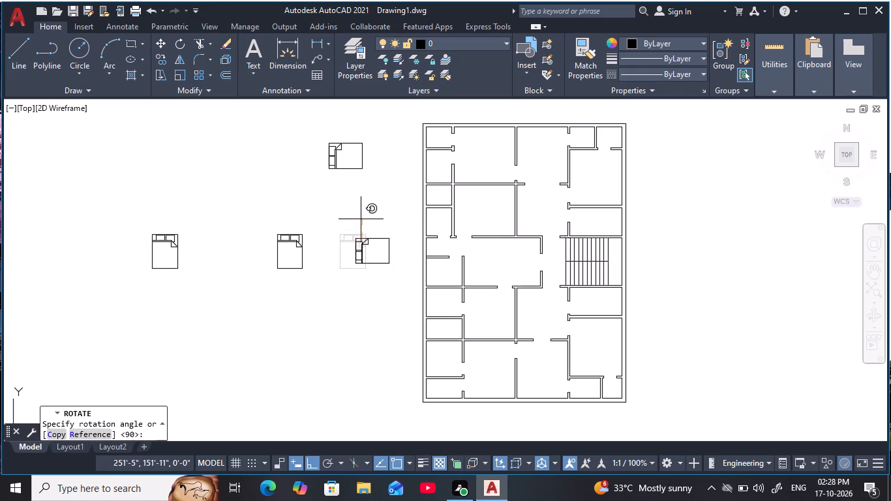
left_click(324, 239)
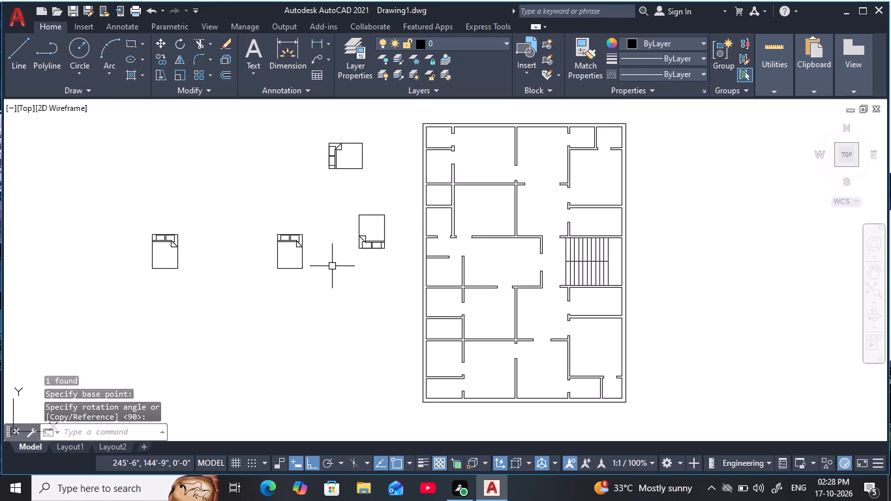
key("Escape")
key("Escape")
key("Escape")
Rotate the remaining unrotated bed copy a quarter turn clockwise so its pillow end faces east.
left_click(294, 237)
type("ro")
key("space")
left_click(296, 237)
left_click(325, 301)
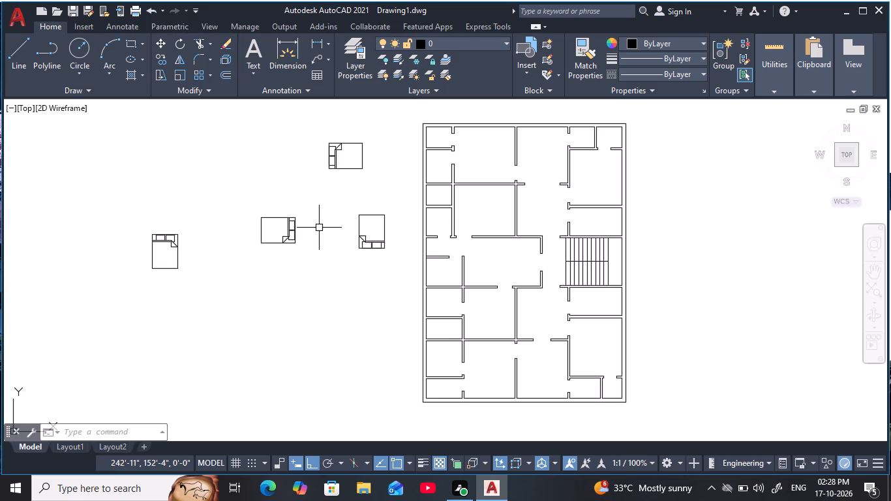
key("Escape")
key("Escape")
key("Escape")
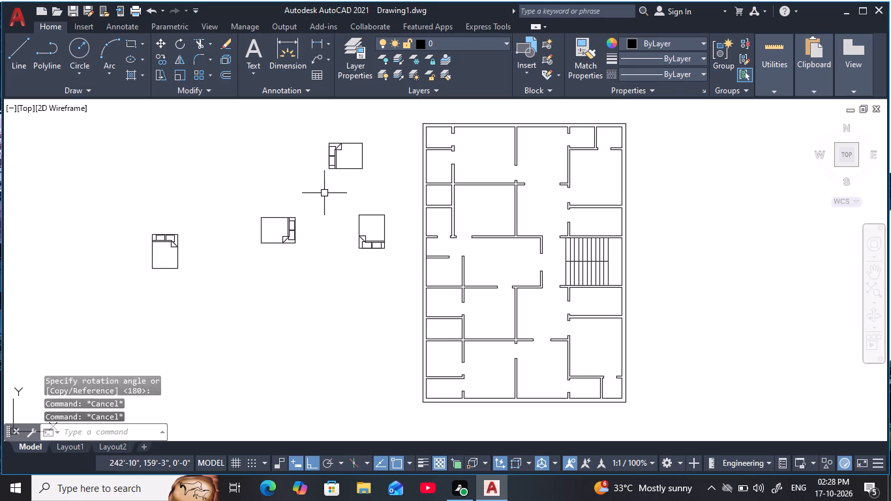
key("Escape")
Move the bed with its pillow end facing east into the northwest bedroom, near its east wall, with Ortho off.
left_click(303, 232)
left_click(238, 219)
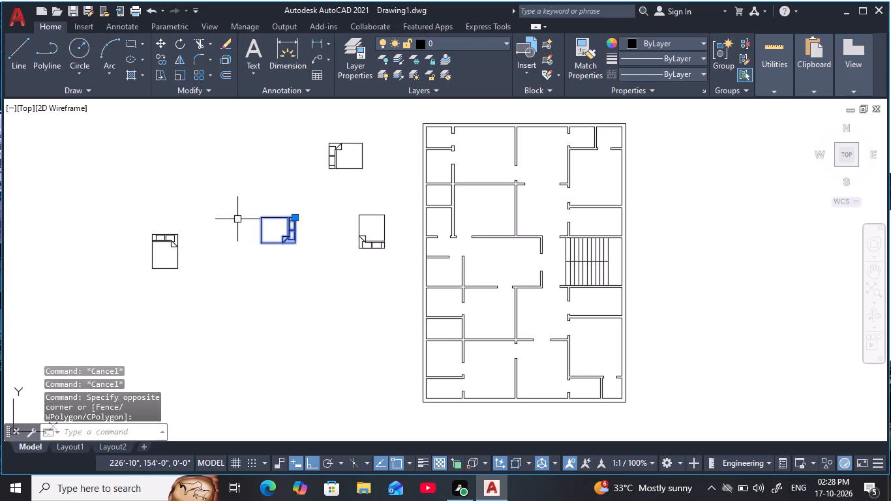
type("m")
key("space")
left_click(297, 231)
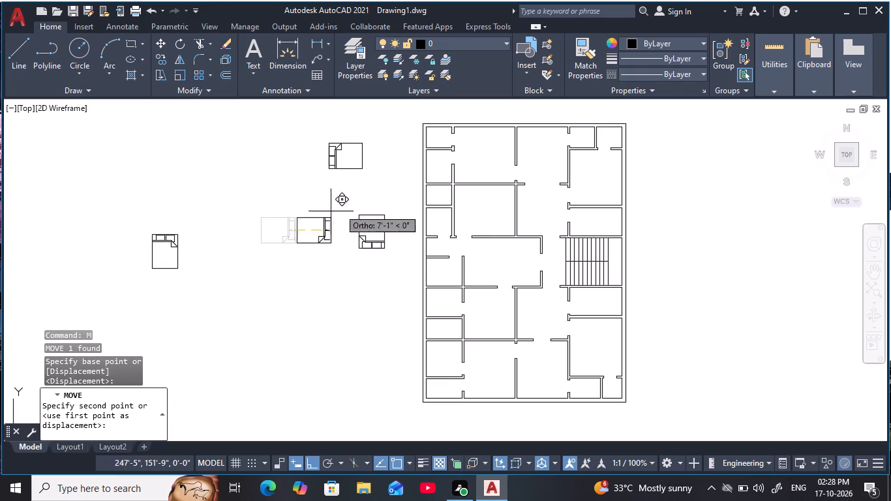
key("F8")
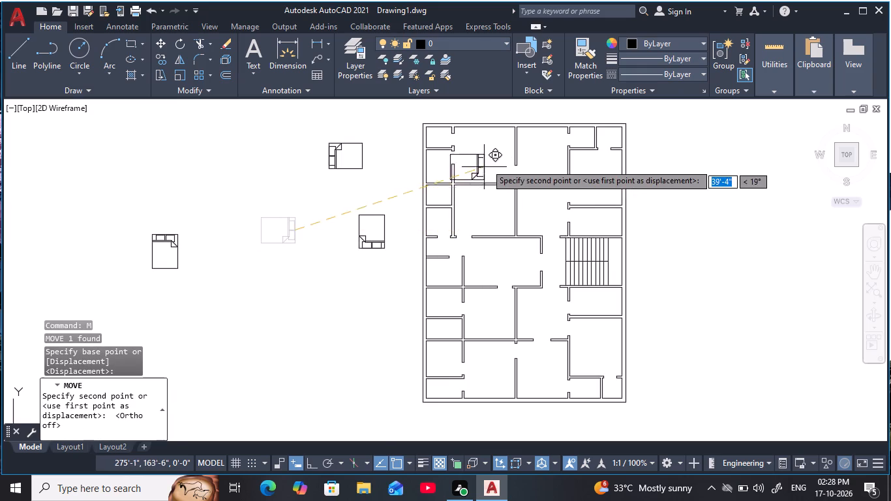
scroll(495, 153, "up", 1)
middle_click_drag(495, 153, 495, 200)
scroll(516, 192, "up", 1)
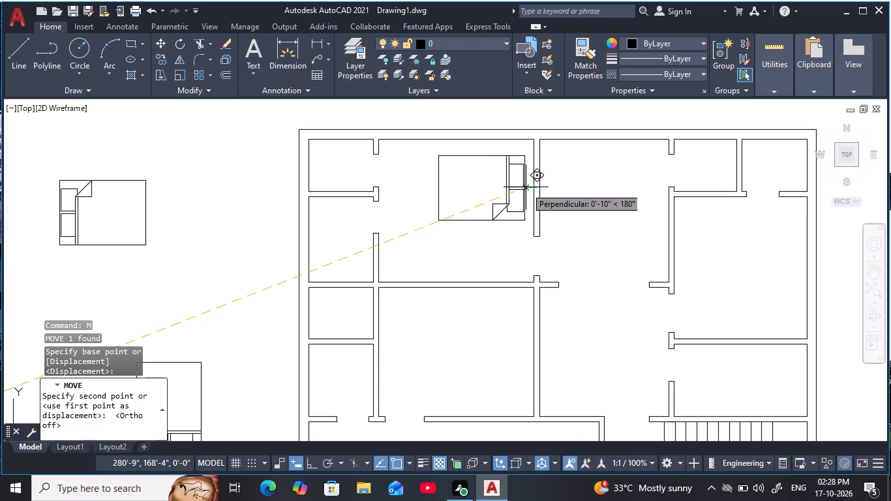
left_click(528, 187)
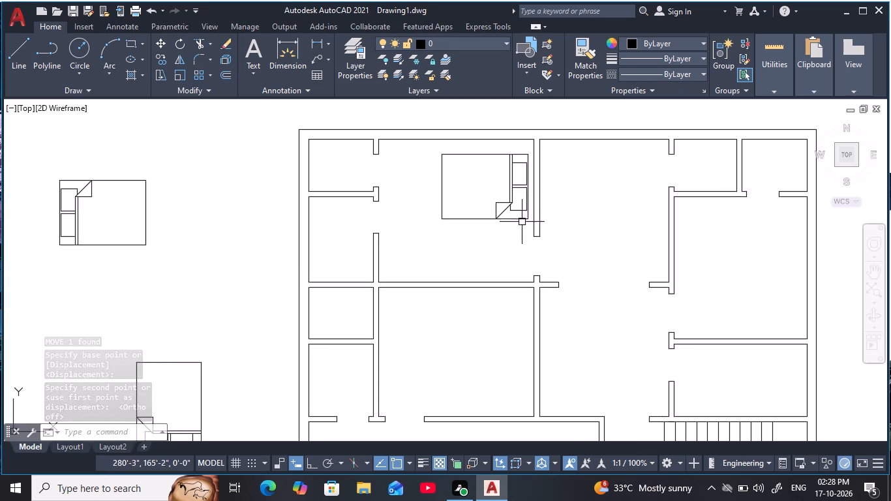
Copy the northwest bedroom's bed from its pillow-end midpoint into the bedroom directly south, near that room's east wall.
left_click(523, 215)
left_click(499, 202)
key("c")
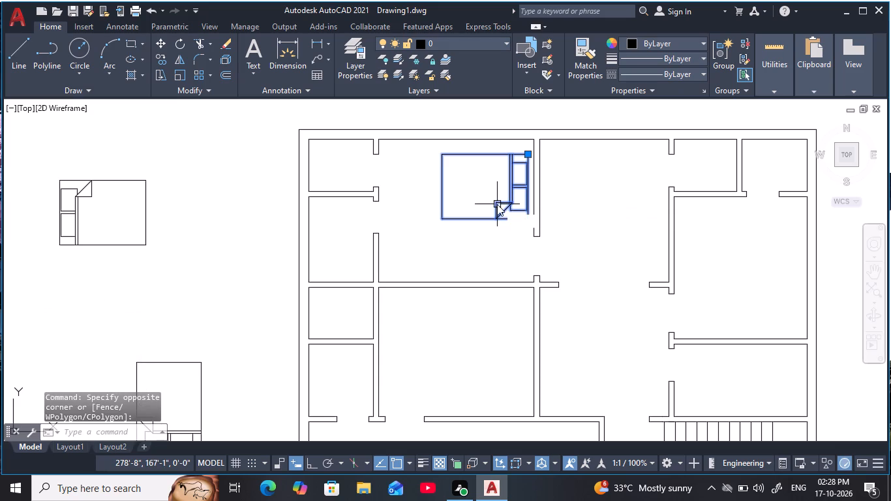
key("o")
key("space")
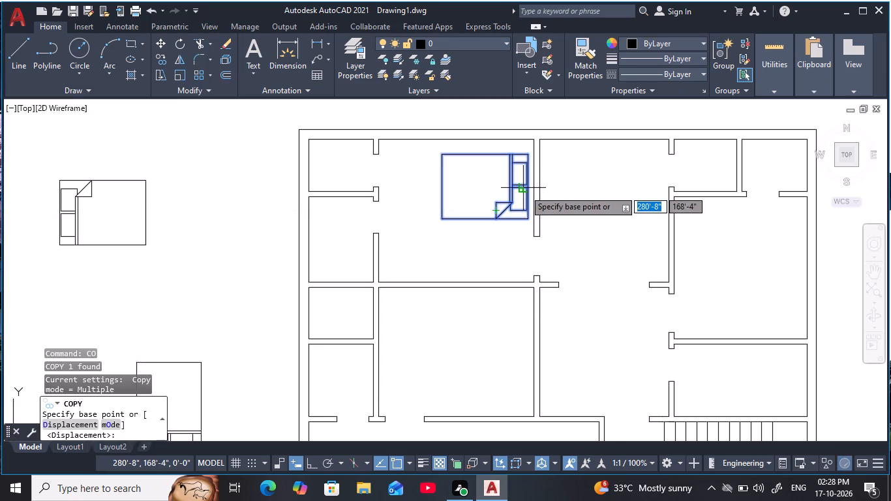
left_click(528, 189)
middle_click_drag(528, 291, 511, 210)
scroll(511, 211, "up", 1)
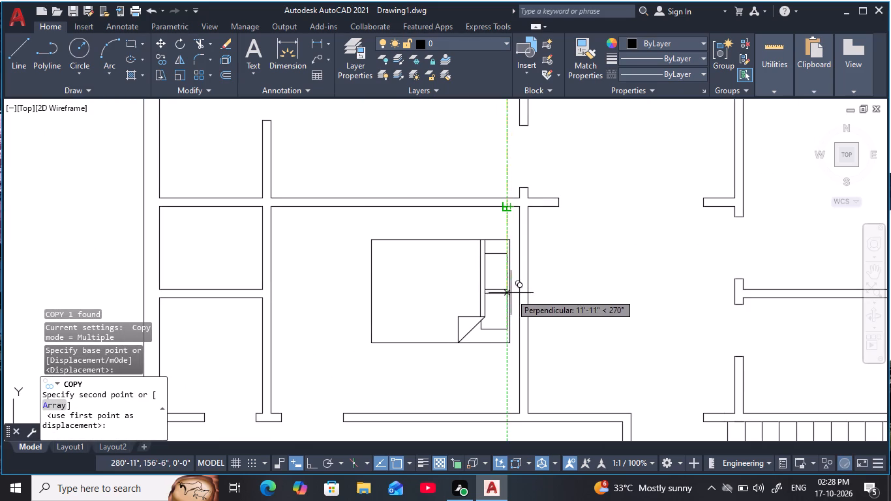
left_click(511, 293)
Place another bed copy in the northeast bedroom, with its pillow end near the outer east wall.
scroll(521, 275, "down", 2)
middle_click_drag(522, 273, 472, 277)
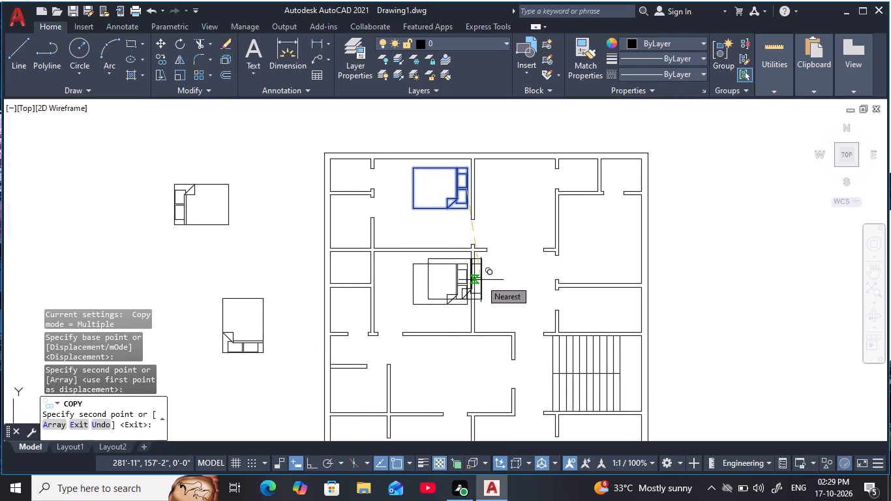
middle_click_drag(620, 241, 588, 257)
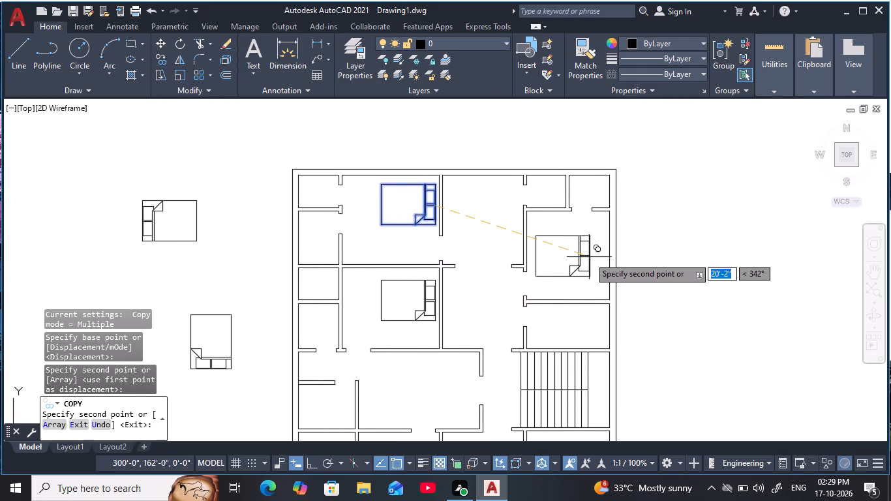
scroll(589, 257, "up", 1)
middle_click_drag(589, 257, 575, 265)
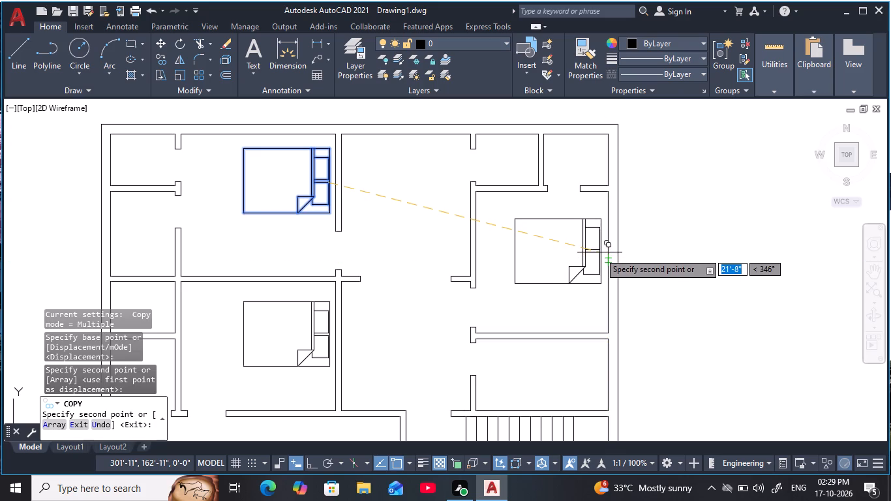
left_click(600, 252)
Place bed copies in the southwest bedroom and the bedroom directly north of it, near their east walls.
scroll(549, 294, "down", 1)
middle_click_drag(549, 294, 597, 254)
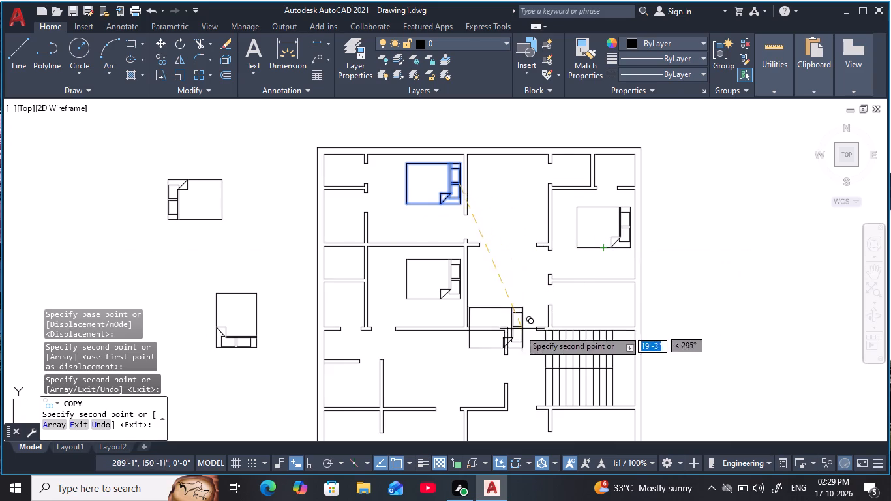
middle_click_drag(452, 348, 508, 166)
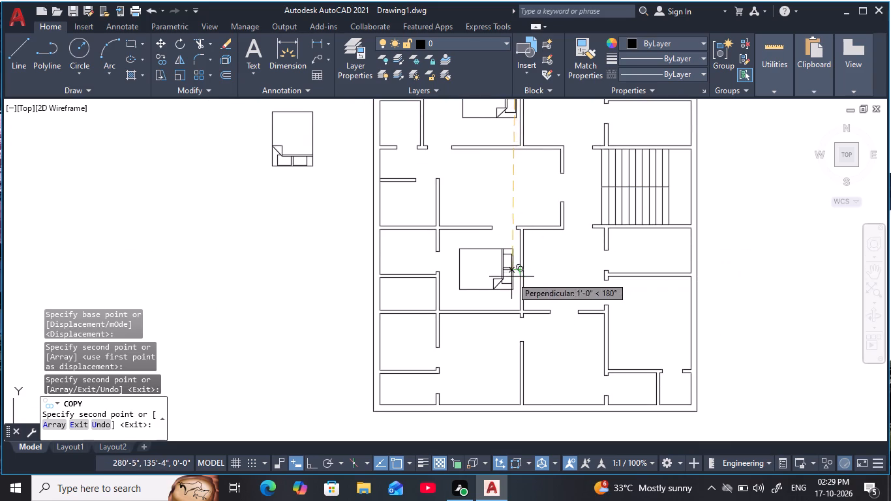
middle_click_drag(513, 329, 506, 267)
scroll(497, 318, "up", 2)
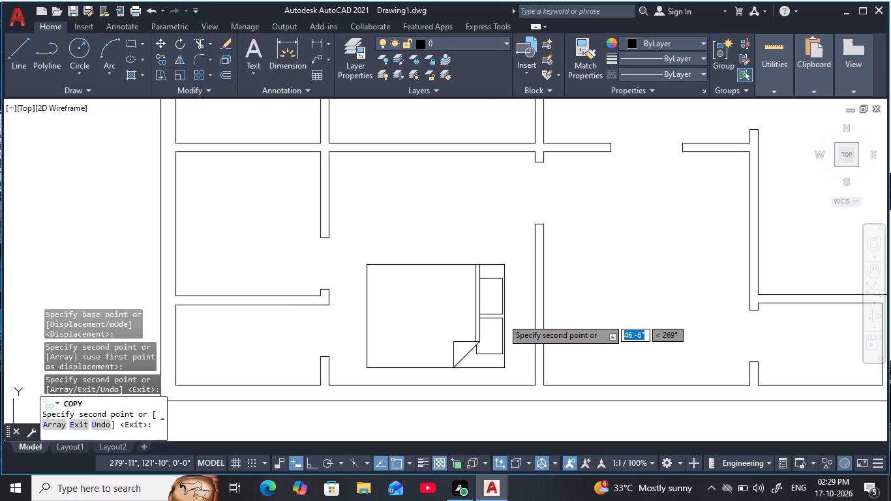
scroll(503, 319, "down", 1)
middle_click_drag(504, 319, 509, 301)
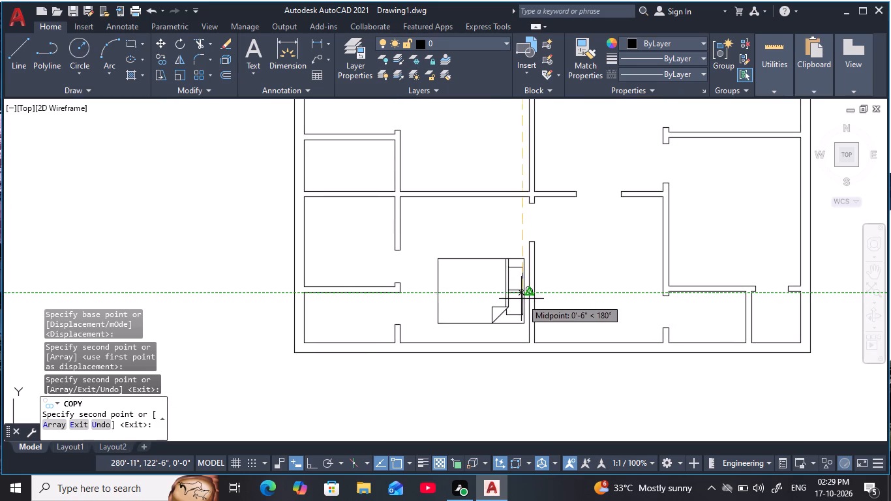
left_click(521, 299)
middle_click_drag(523, 256, 520, 339)
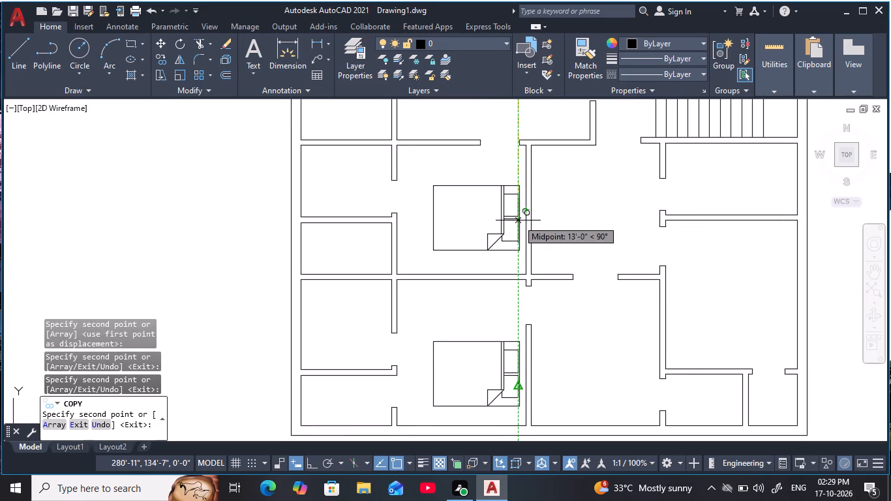
left_click(516, 231)
Place a bed copy in the southeast bedroom near the outer east wall and finish copying.
middle_click_drag(549, 214, 549, 214)
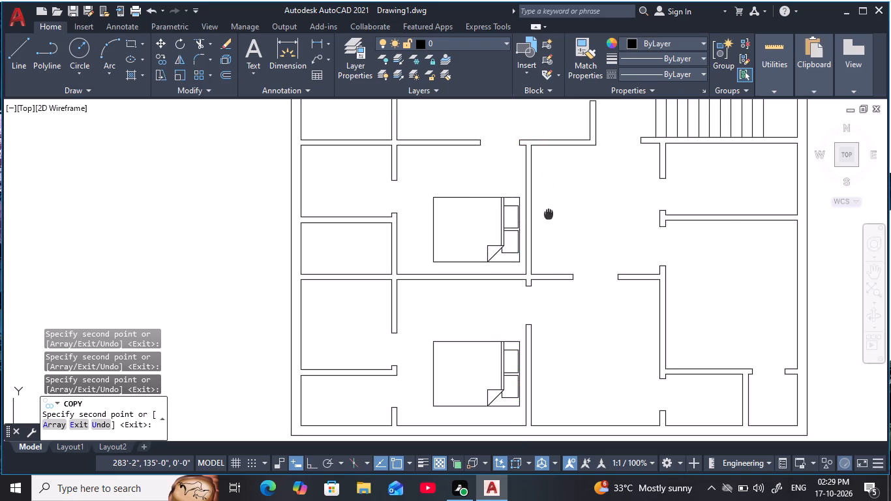
middle_click_drag(549, 214, 539, 287)
scroll(540, 277, "down", 1)
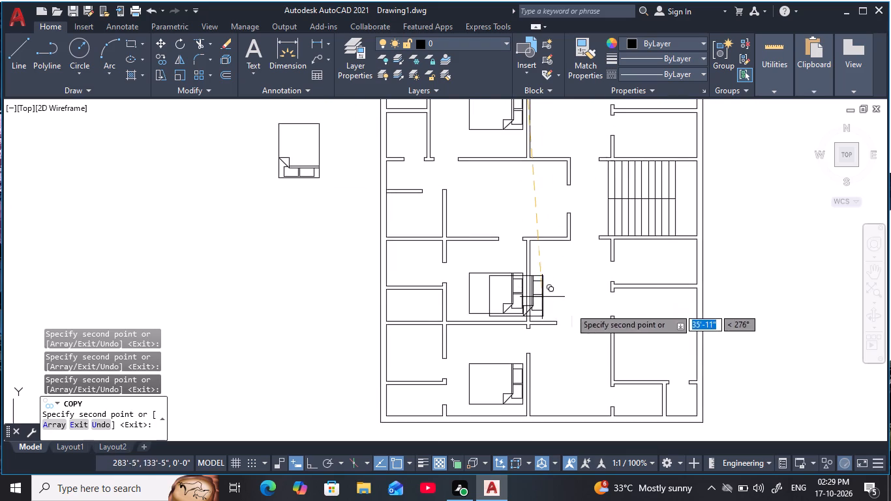
middle_click_drag(691, 336, 668, 309)
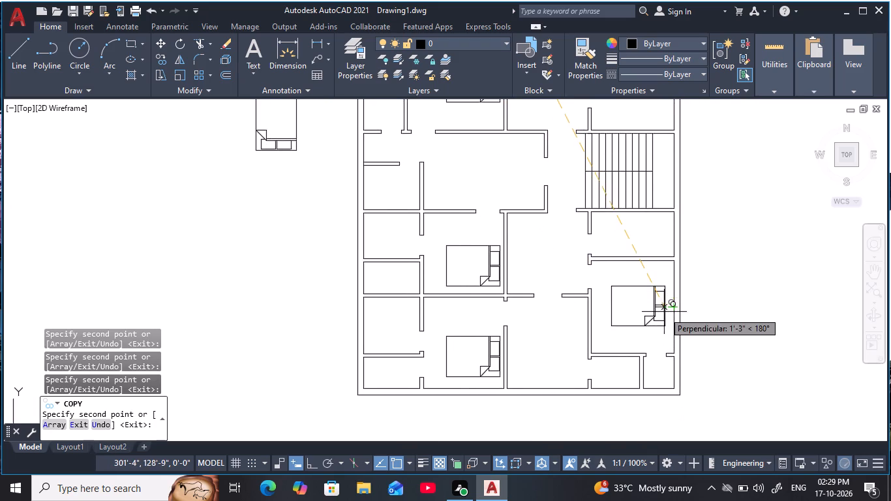
scroll(667, 306, "up", 2)
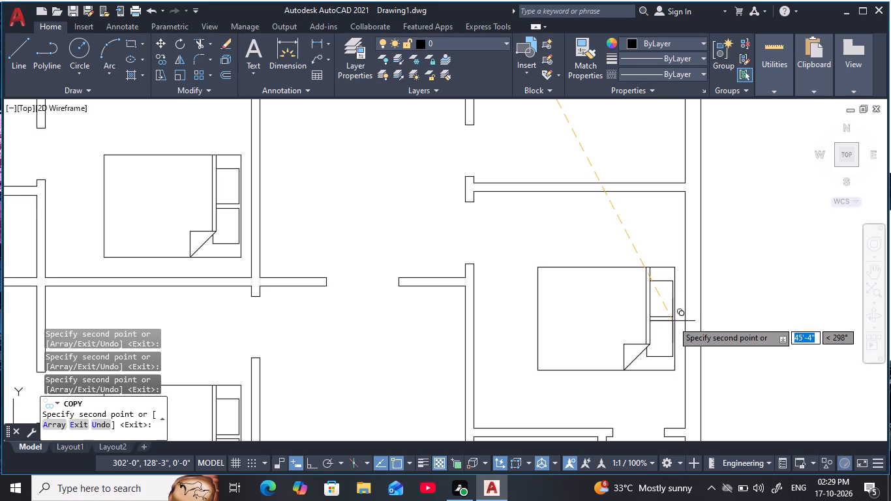
left_click(672, 321)
scroll(629, 271, "down", 2)
middle_click_drag(620, 265, 639, 337)
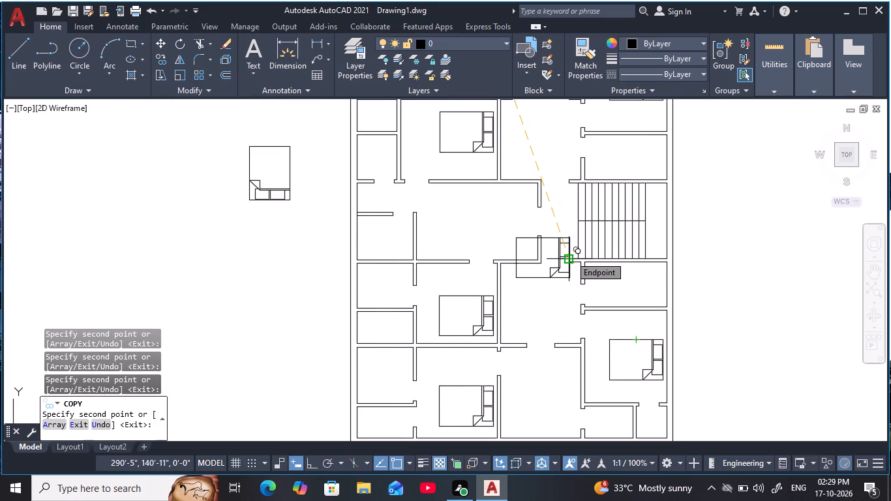
scroll(583, 297, "down", 1)
middle_click_drag(563, 305, 567, 320)
key("Escape")
key("Escape")
key("Escape")
key("Escape")
key("Escape")
key("Escape")
key("Escape")
key("Escape")
key("Escape")
key("Escape")
key("Escape")
key("Escape")
key("Escape")
key("Escape")
key("Escape")
key("Escape")
key("Escape")
key("Escape")
key("Escape")
key("Escape")
scroll(565, 266, "down", 1)
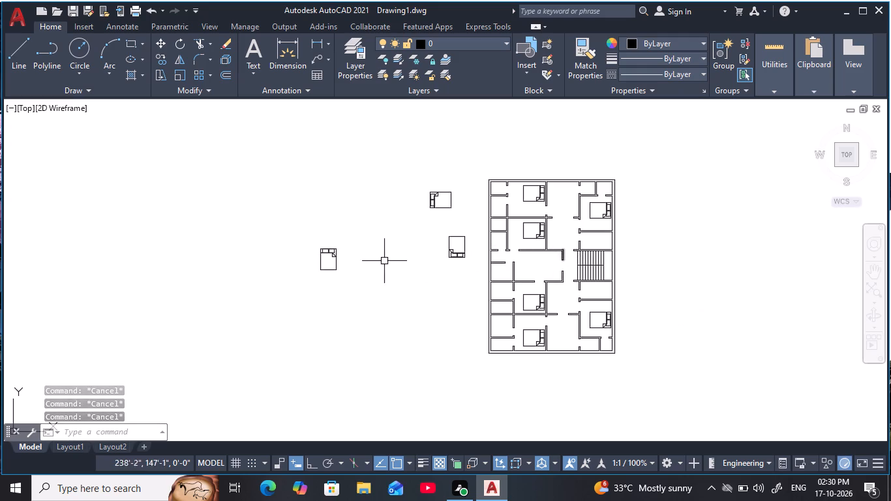
Insert the Sofa - Roundback 7 ft. block from DesignCenter in the empty space east of the floor plan.
key("ctrl+2")
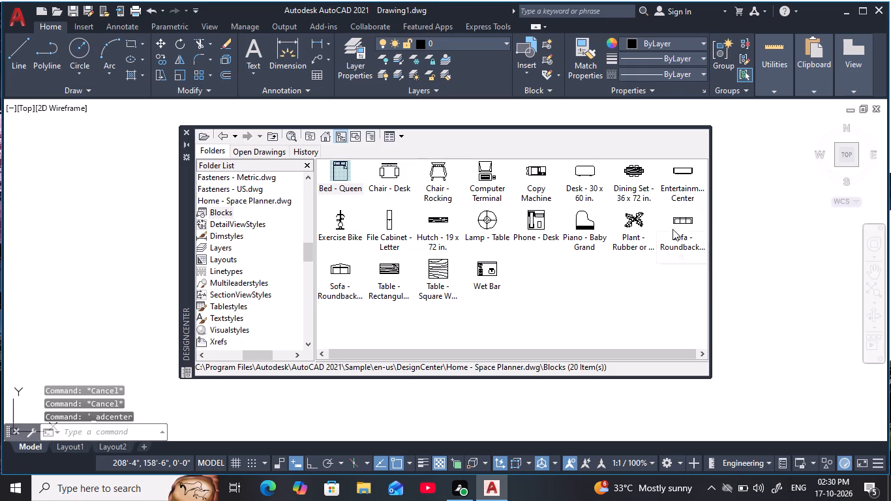
left_click_drag(672, 228, 779, 219)
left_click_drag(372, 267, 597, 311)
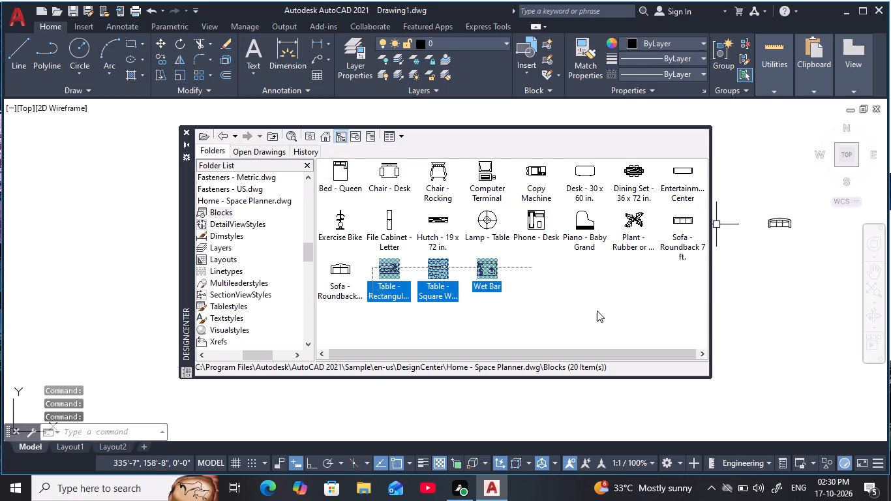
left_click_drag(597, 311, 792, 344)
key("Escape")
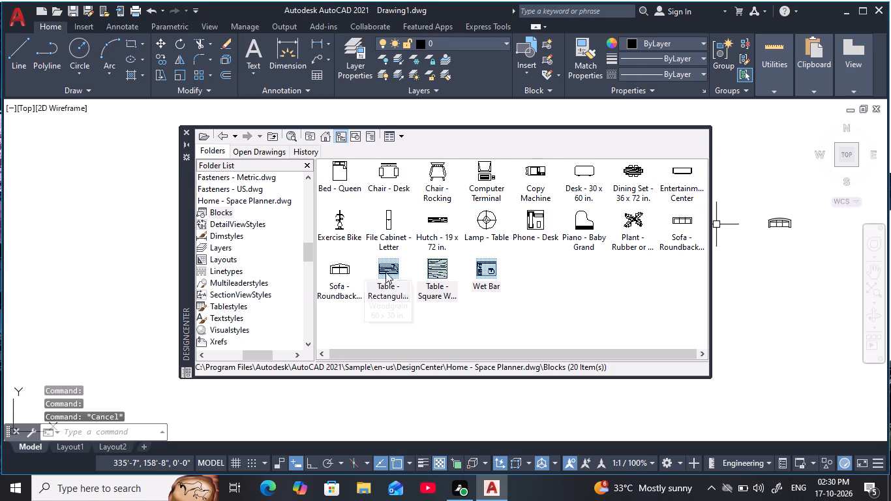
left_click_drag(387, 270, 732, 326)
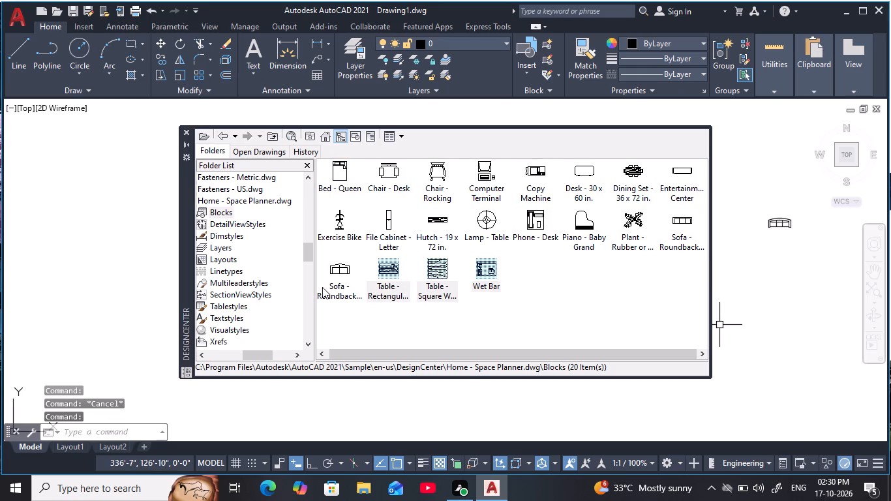
Insert the shorter roundback sofa and the 60 x 30 in. rectangular woodgrain table blocks south of the 7 ft. sofa.
left_click_drag(331, 274, 788, 277)
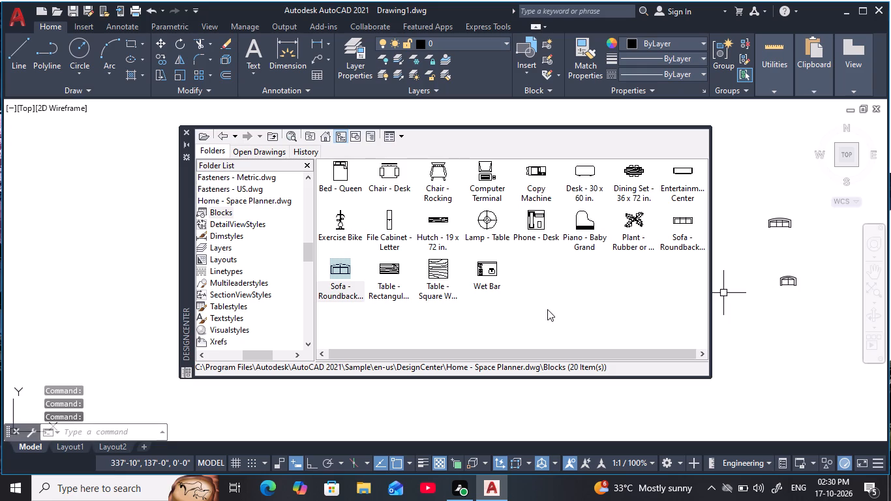
left_click_drag(387, 272, 654, 282)
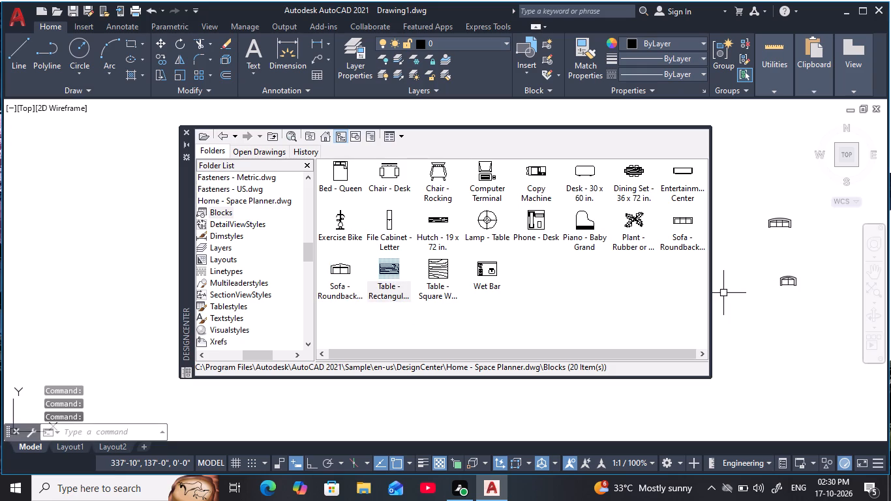
left_click_drag(654, 282, 766, 252)
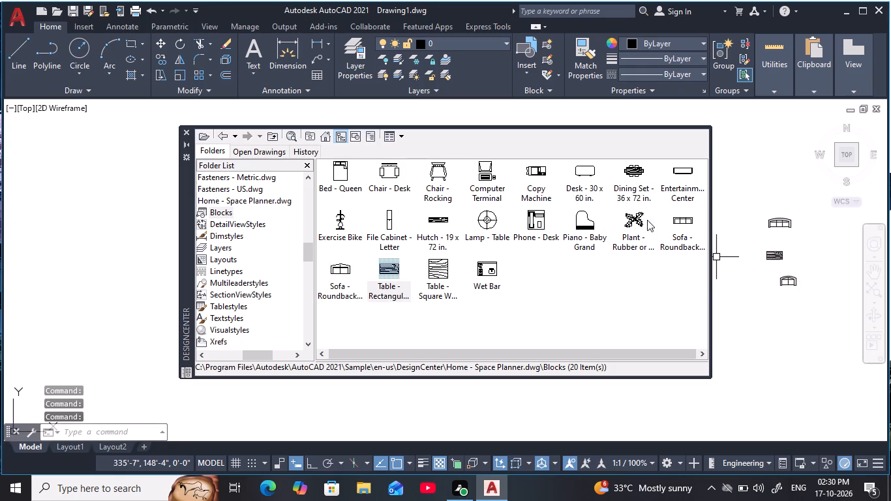
Insert the Entertainment Center and Dining Set - 36 x 72 in. blocks north of the 7 ft. sofa.
left_click_drag(686, 179, 769, 172)
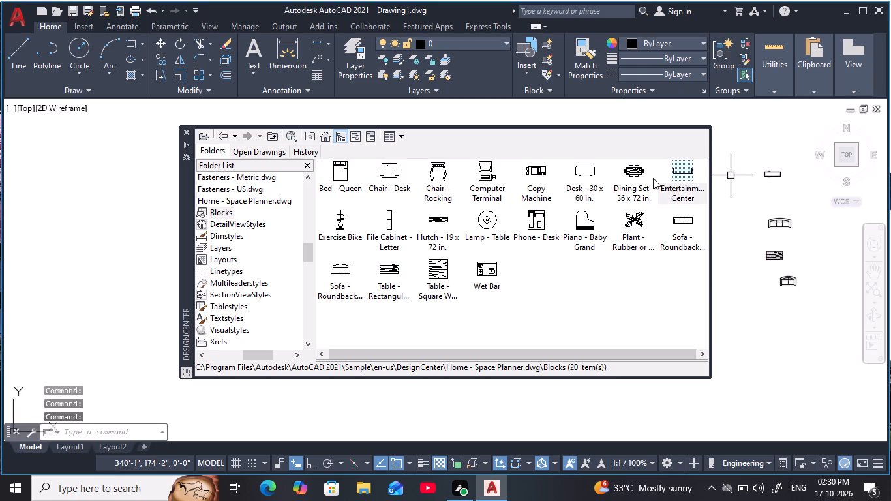
left_click_drag(625, 178, 780, 198)
key("Escape")
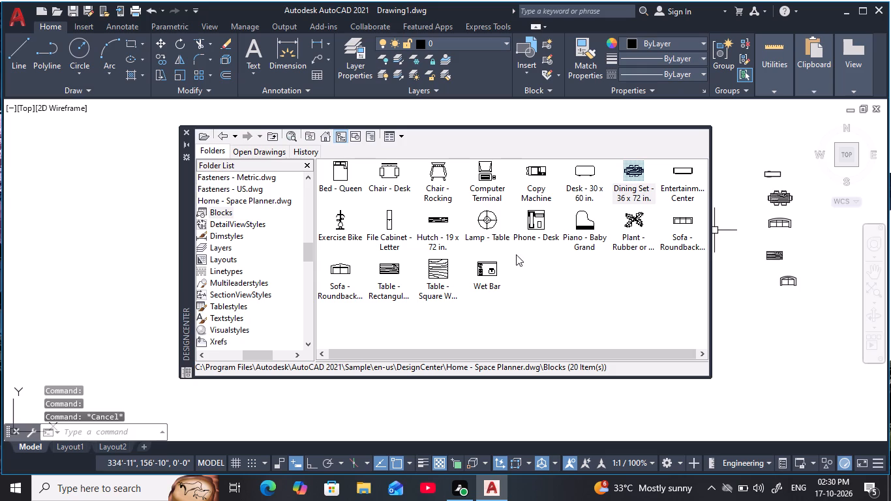
key("Escape")
key("Escape")
key("Escape")
key("Escape")
key("Escape")
key("Escape")
key("Escape")
key("Escape")
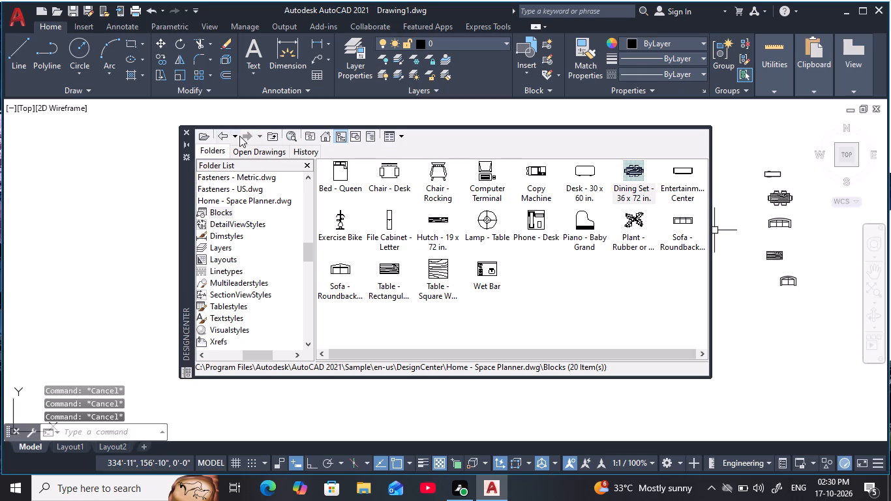
Insert the Toilet - top and Sink - Oval top blocks from House Designer.dwg southeast of the floor plan, then close DesignCenter.
double_click(219, 135)
left_click(219, 136)
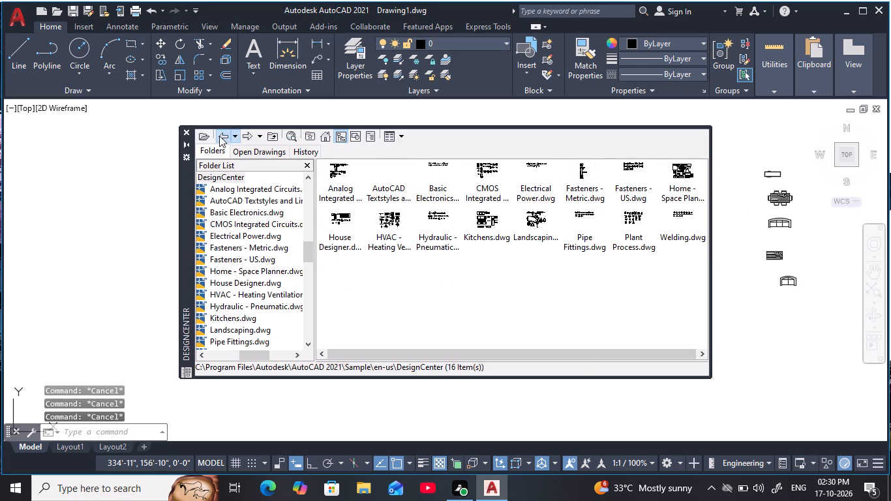
double_click(346, 226)
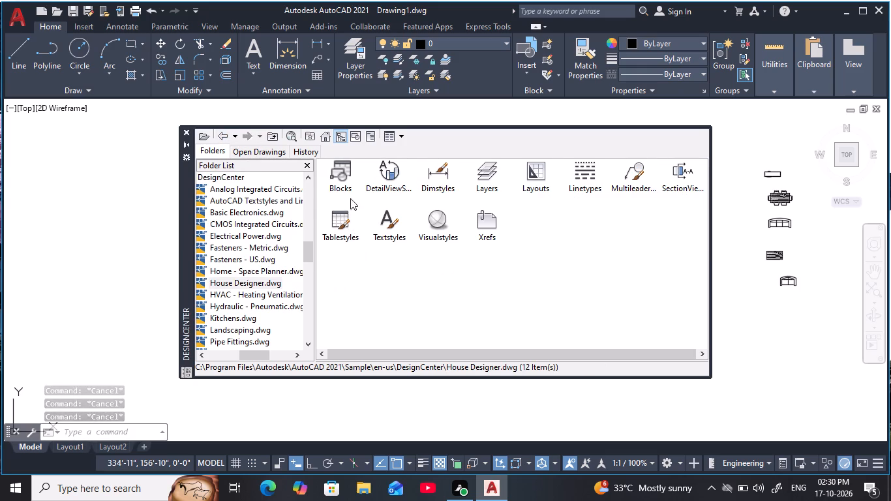
double_click(347, 183)
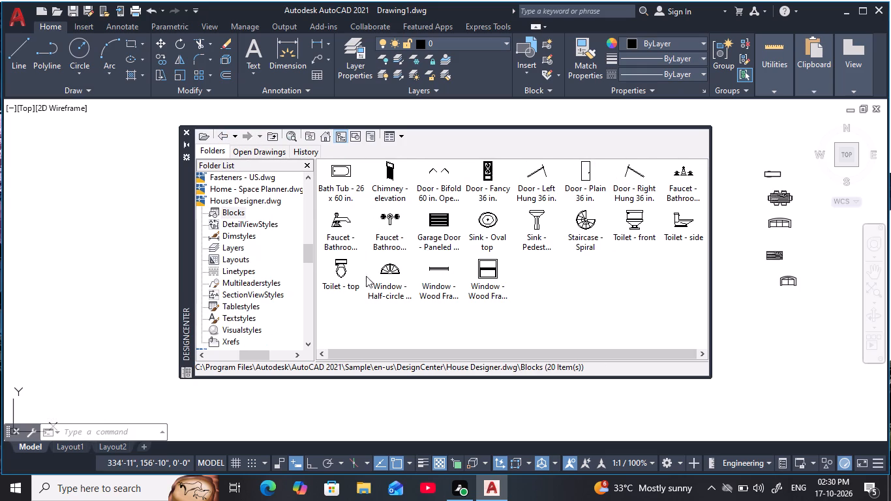
left_click_drag(334, 275, 770, 369)
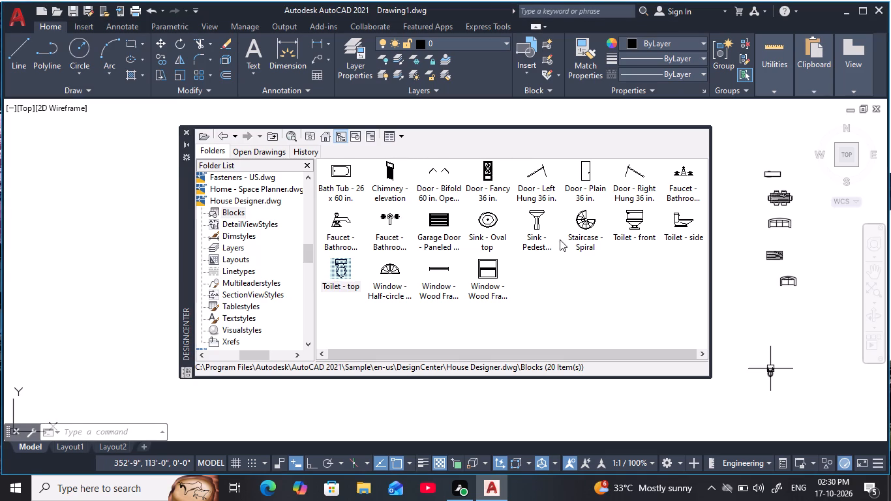
left_click_drag(492, 228, 783, 333)
key("Escape")
key("Escape")
key("Escape")
key("Escape")
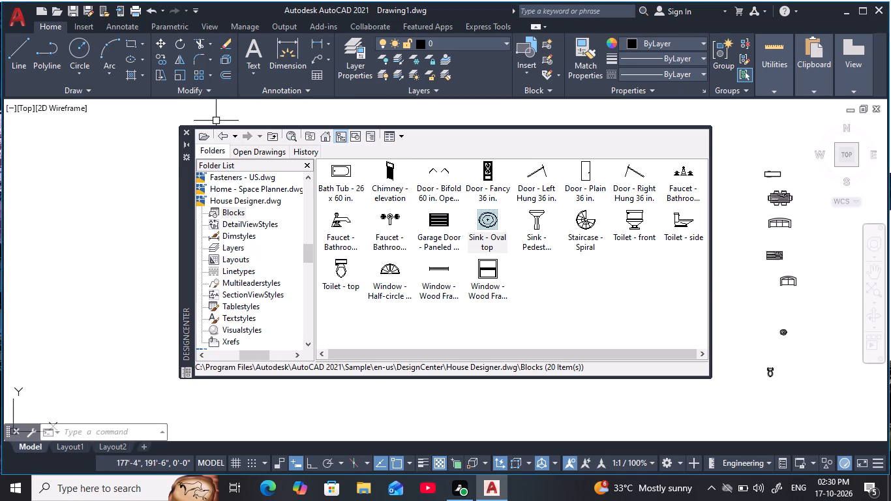
key("Escape")
left_click(185, 133)
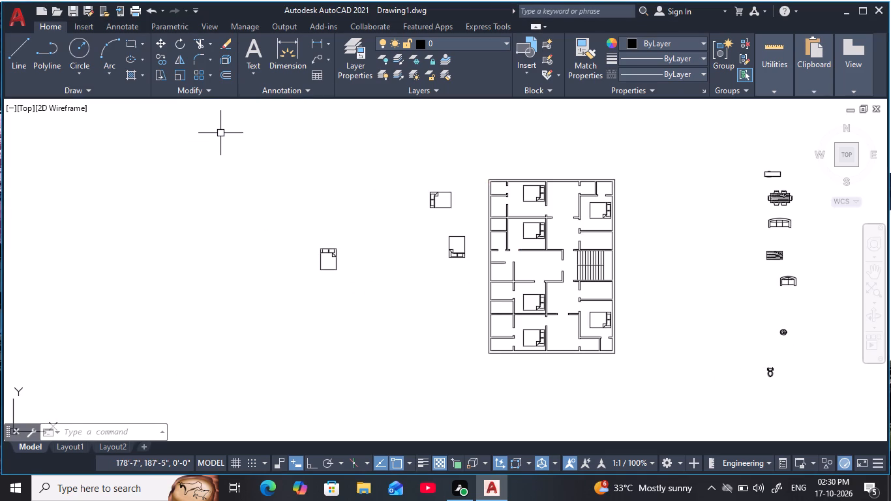
key("Escape")
key("Escape")
key("Escape")
Rotate the loose toilet block southeast of the floor plan by 90° so its tank faces west.
left_click(794, 391)
left_click(763, 367)
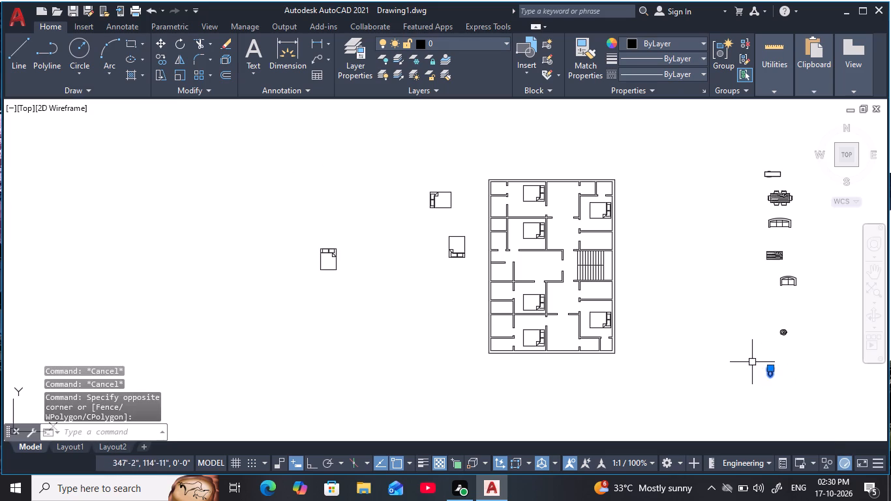
key("r")
key("o")
key("space")
left_click(778, 375)
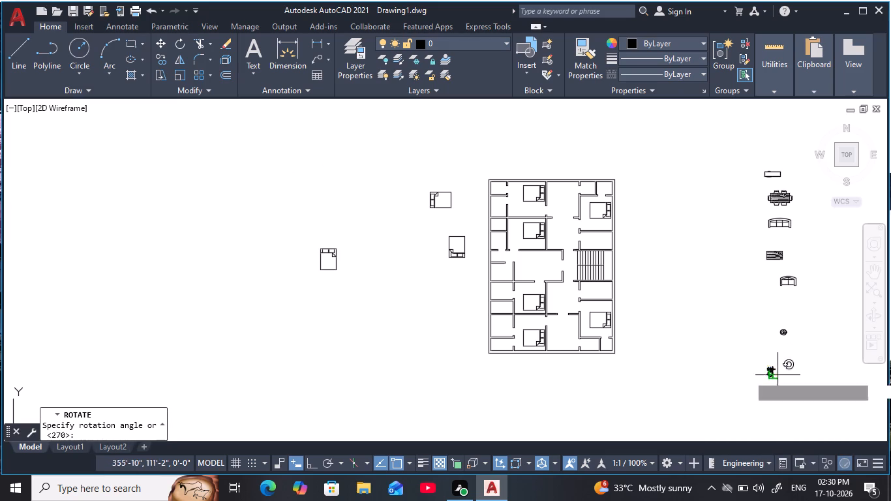
key("F8")
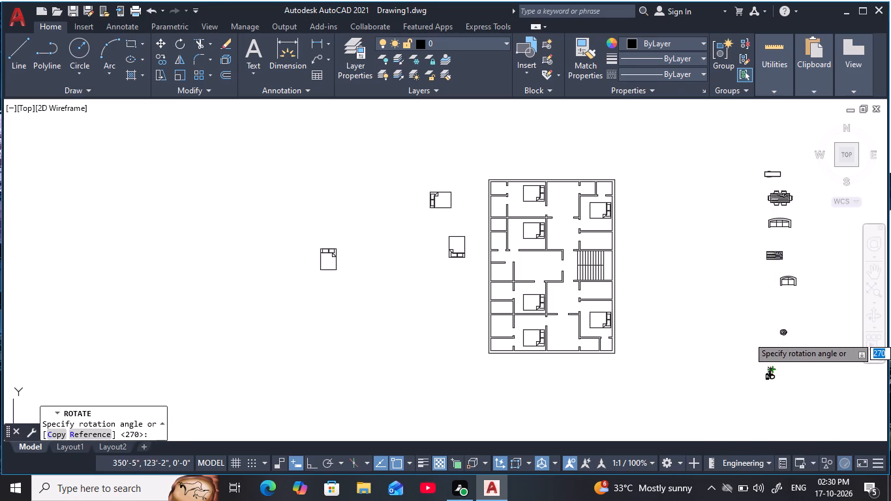
left_click(764, 337)
scroll(777, 388, "up", 4)
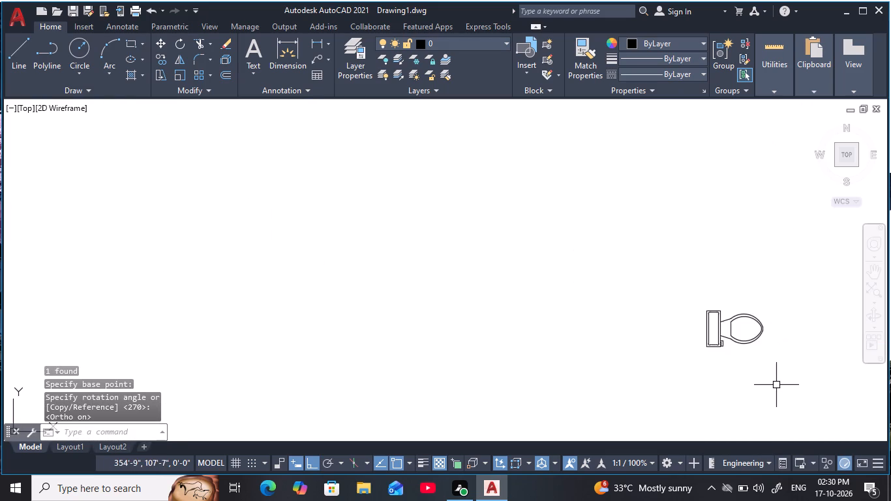
Copy the rotated toilet by its tank to the west wall of the bathroom beside the northernmost west-side bedroom.
left_click(782, 384)
left_click(671, 301)
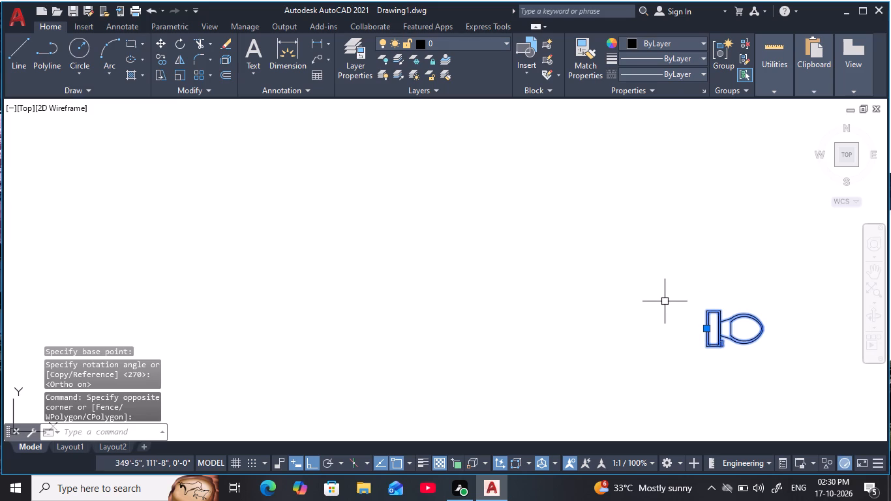
key("c")
key("o")
key("space")
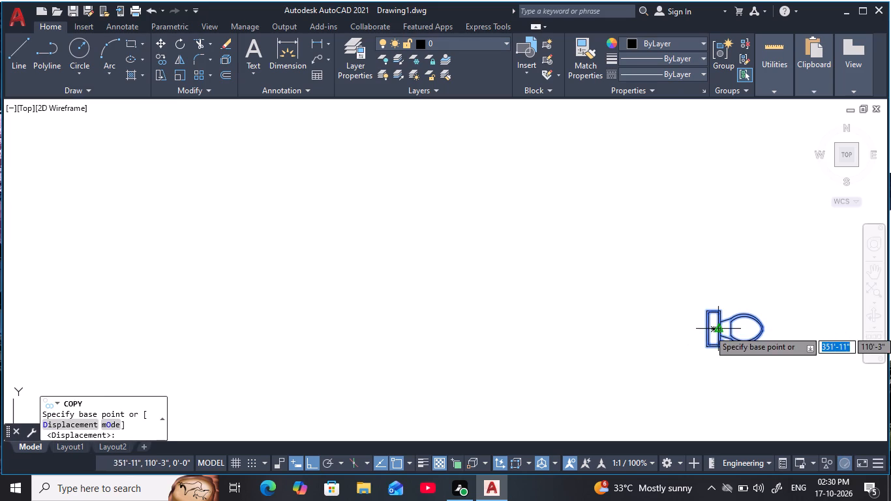
left_click(712, 331)
middle_click_drag(483, 278, 646, 279)
key("F8")
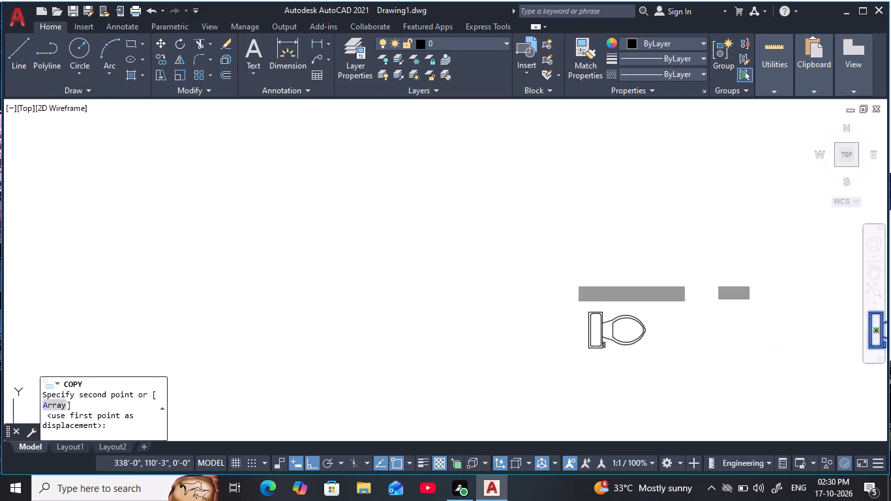
scroll(551, 277, "down", 4)
middle_click_drag(357, 235, 562, 372)
middle_click_drag(432, 278, 466, 337)
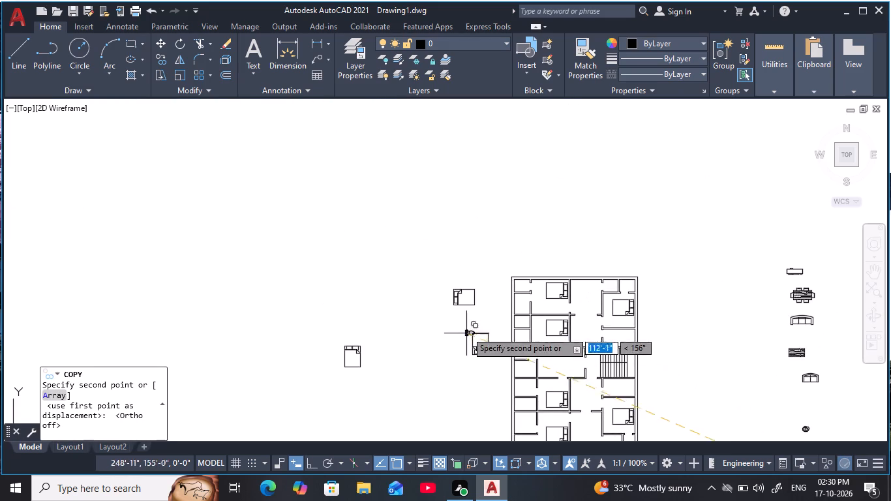
scroll(531, 311, "up", 2)
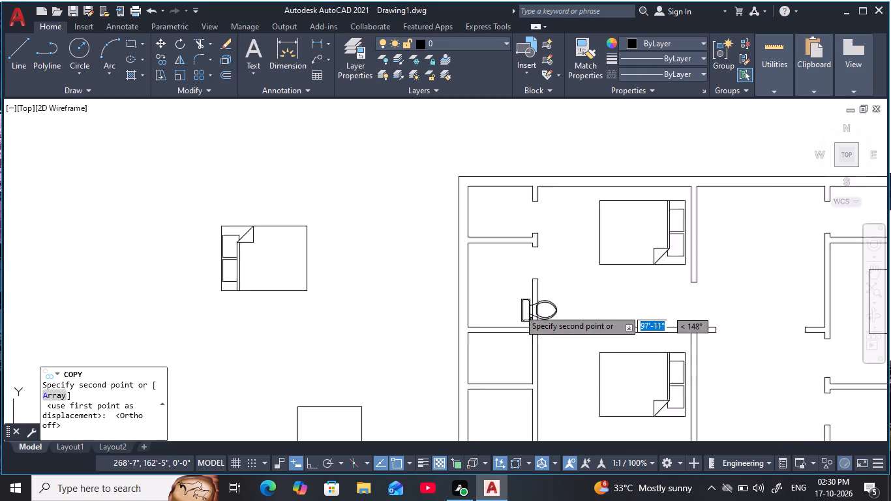
scroll(517, 309, "up", 2)
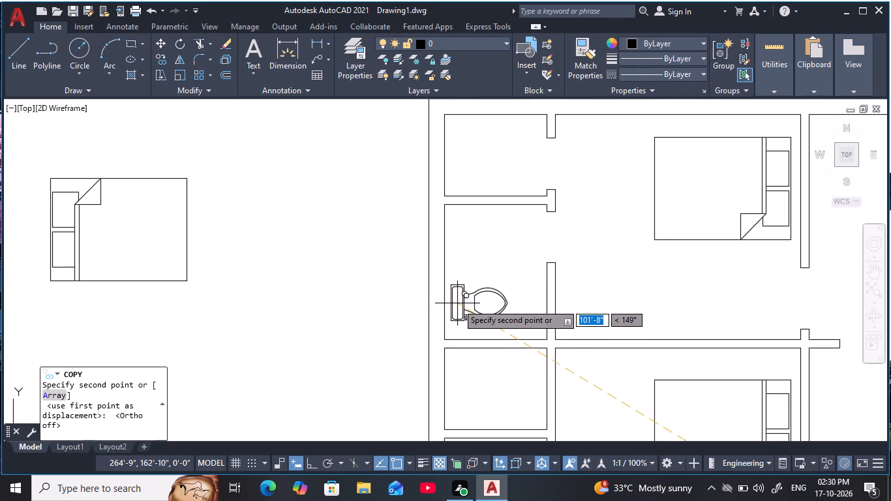
left_click(458, 301)
Place another toilet copy against the west wall of the bathroom beside the second west-side bedroom from the north.
scroll(507, 286, "down", 2)
middle_click_drag(516, 284, 413, 281)
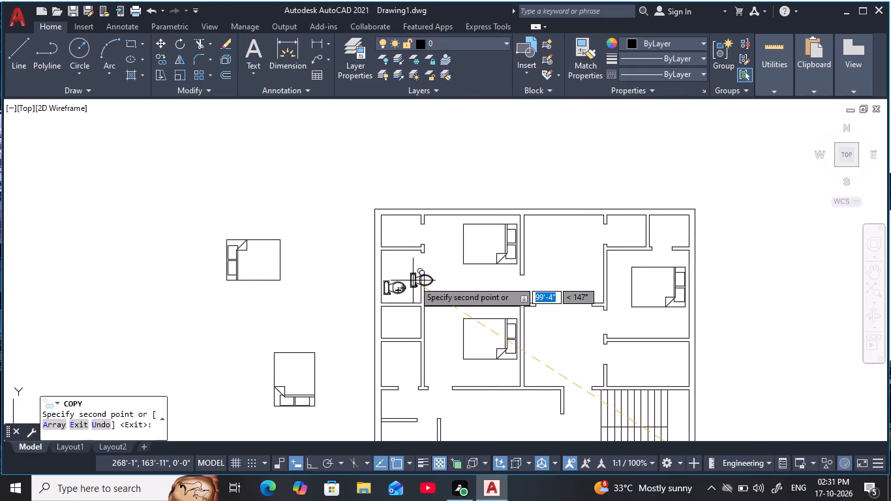
middle_click_drag(562, 284, 542, 289)
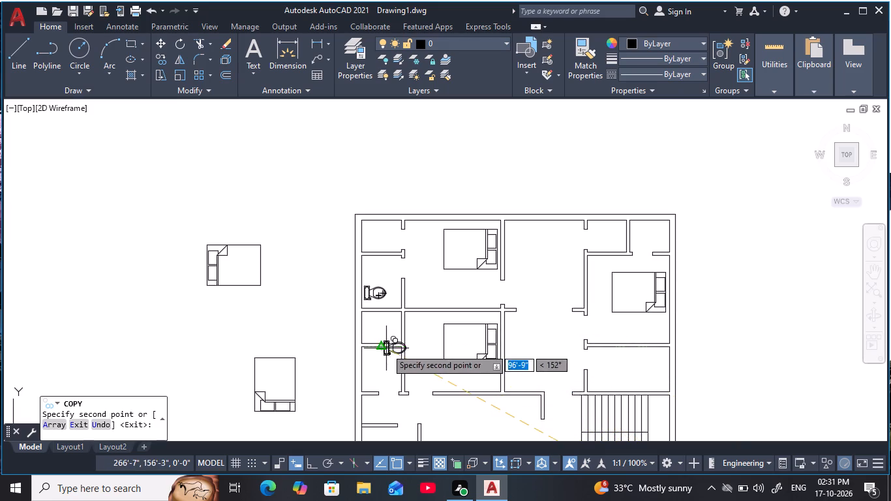
scroll(376, 370, "up", 3)
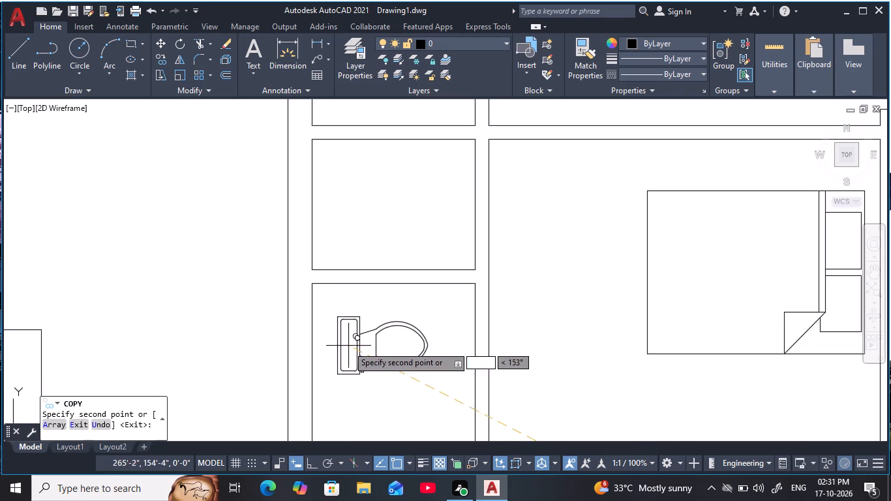
left_click(335, 342)
Place a toilet copy against the west wall of the bathroom beside the southernmost west-side bedroom.
scroll(375, 339, "down", 3)
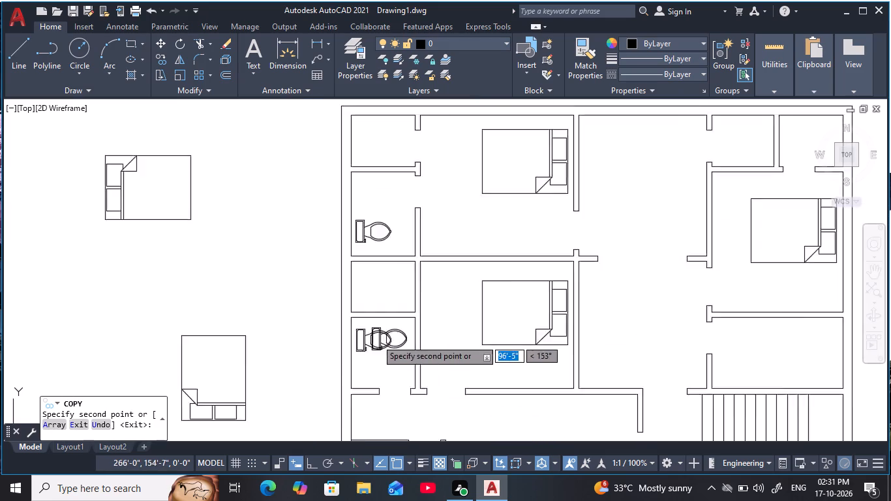
scroll(376, 339, "down", 1)
middle_click_drag(423, 357, 363, 333)
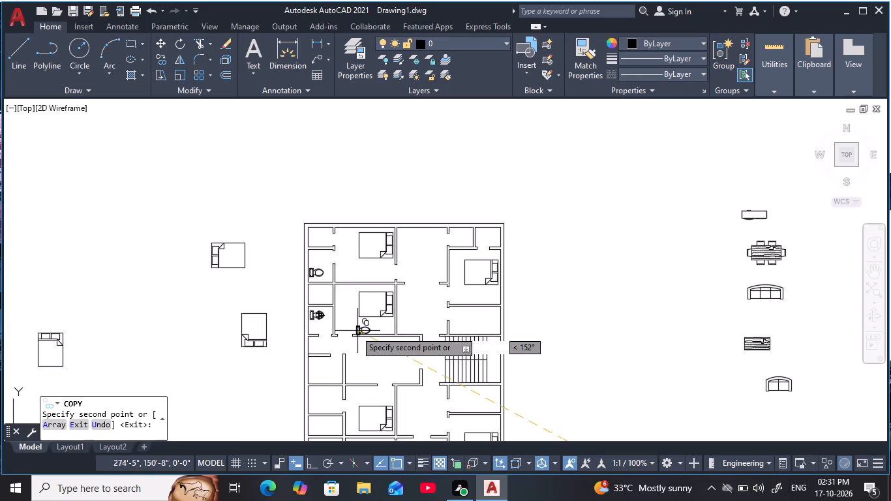
scroll(352, 331, "up", 2)
middle_click_drag(350, 329, 359, 346)
scroll(359, 346, "down", 1)
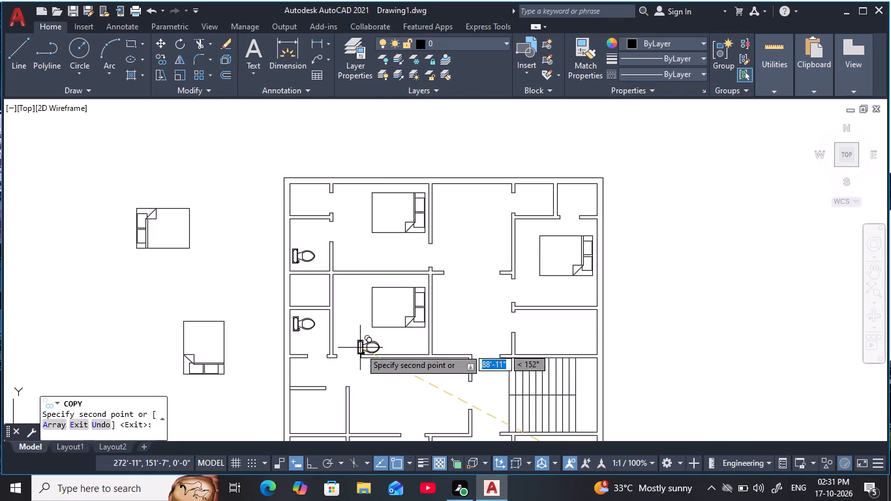
middle_click_drag(345, 356, 387, 226)
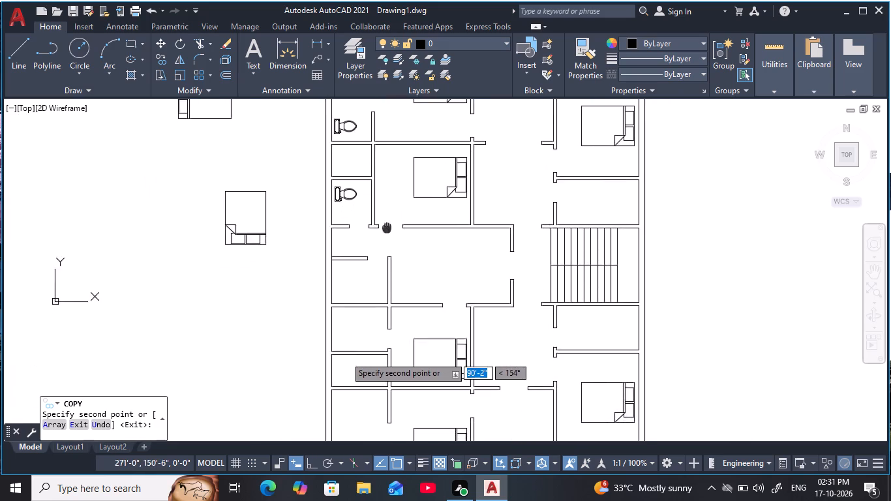
middle_click_drag(382, 365, 379, 314)
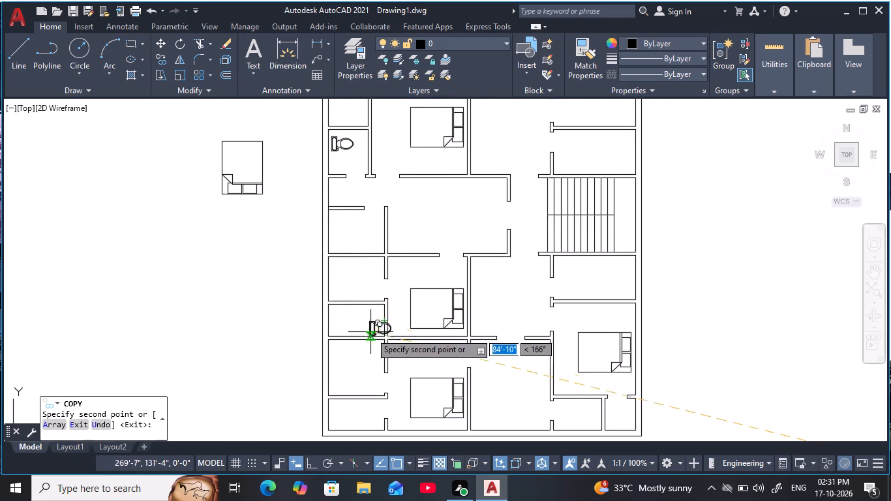
middle_click_drag(372, 367, 383, 326)
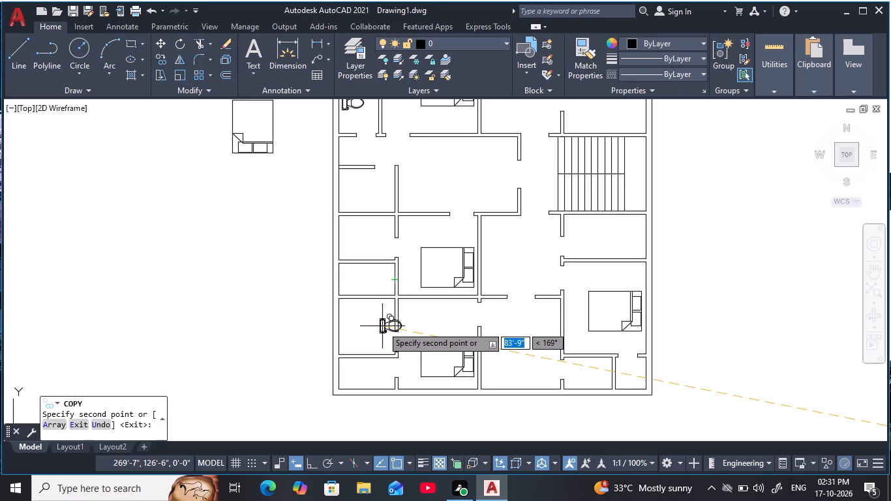
middle_click_drag(370, 362, 370, 329)
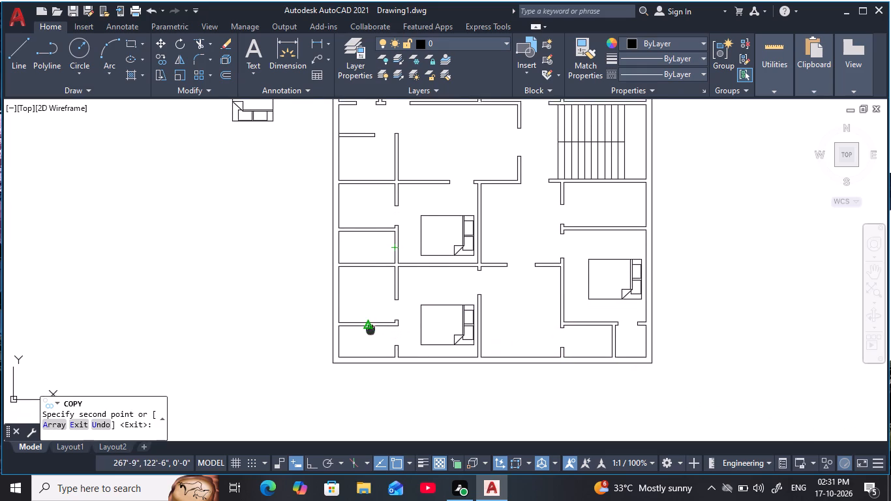
middle_click_drag(370, 329, 370, 329)
scroll(350, 283, "up", 3)
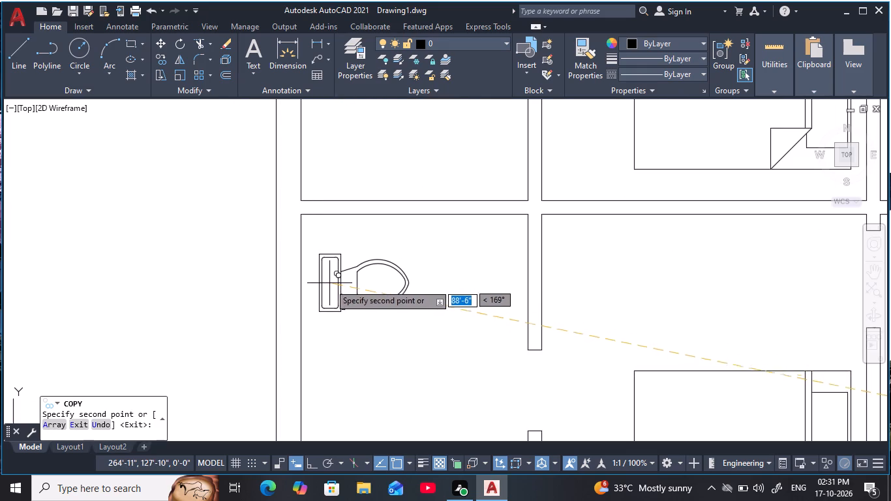
left_click(333, 284)
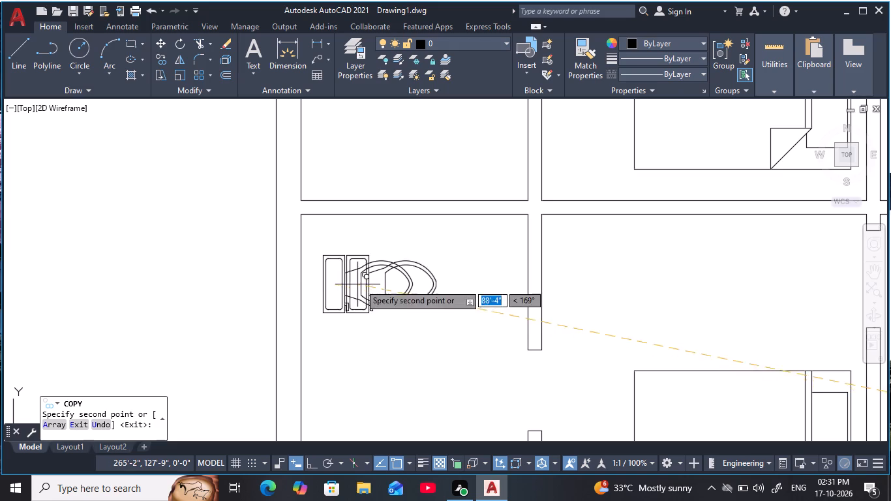
Place a toilet copy against the west wall of the bathroom beside the third west-side bedroom from the north, then finish copying.
middle_click_drag(391, 275, 451, 342)
middle_click_drag(405, 296, 406, 299)
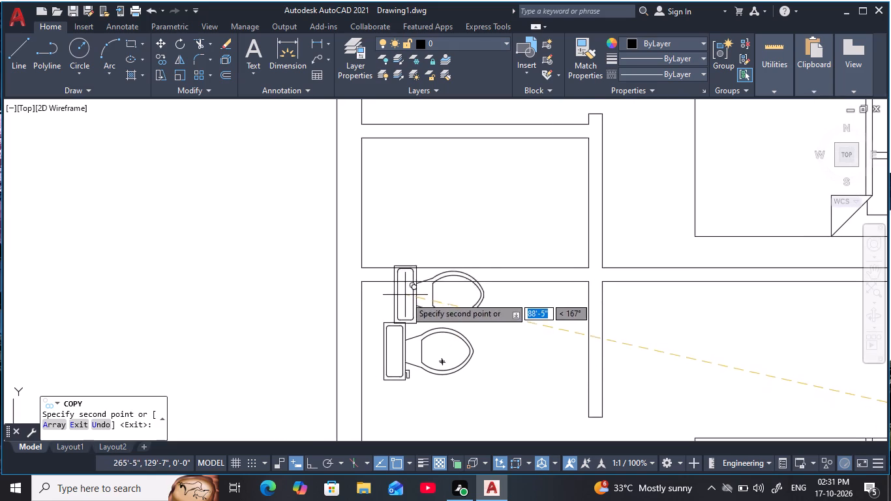
middle_click_drag(406, 299, 425, 378)
middle_click_drag(412, 328, 412, 406)
scroll(415, 331, "down", 1)
middle_click_drag(415, 337, 412, 395)
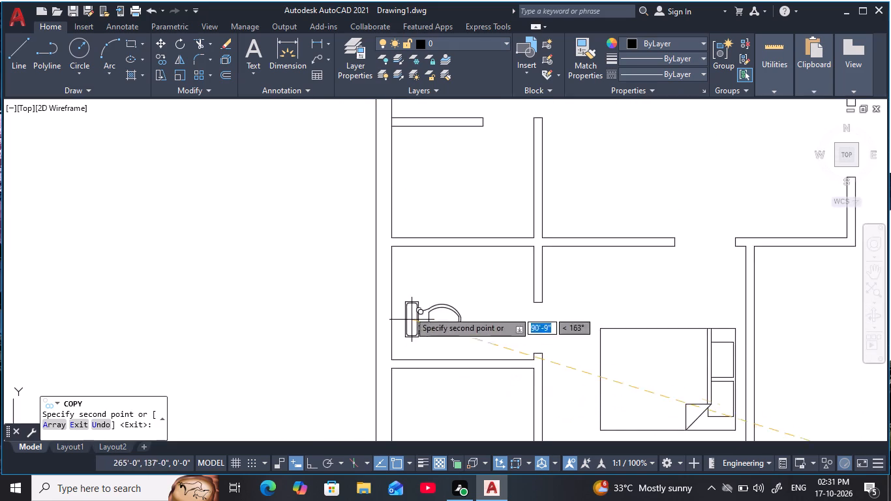
scroll(408, 296, "up", 1)
left_click(414, 278)
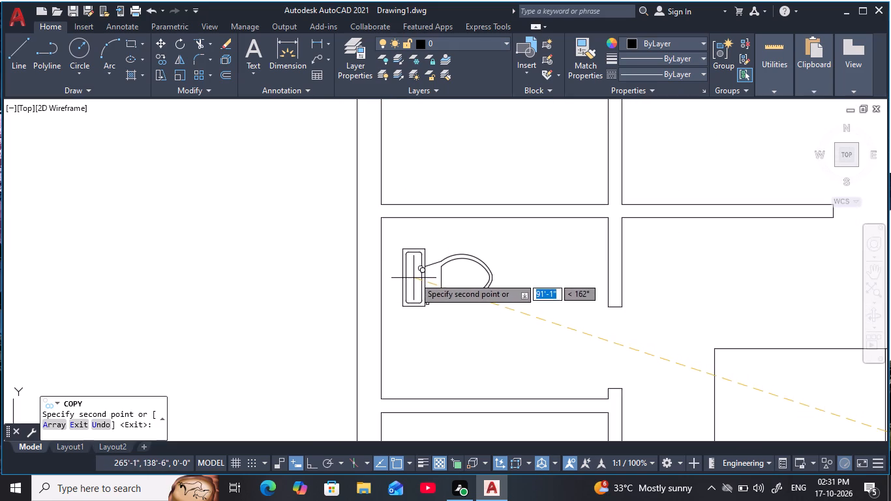
middle_click_drag(463, 263, 480, 337)
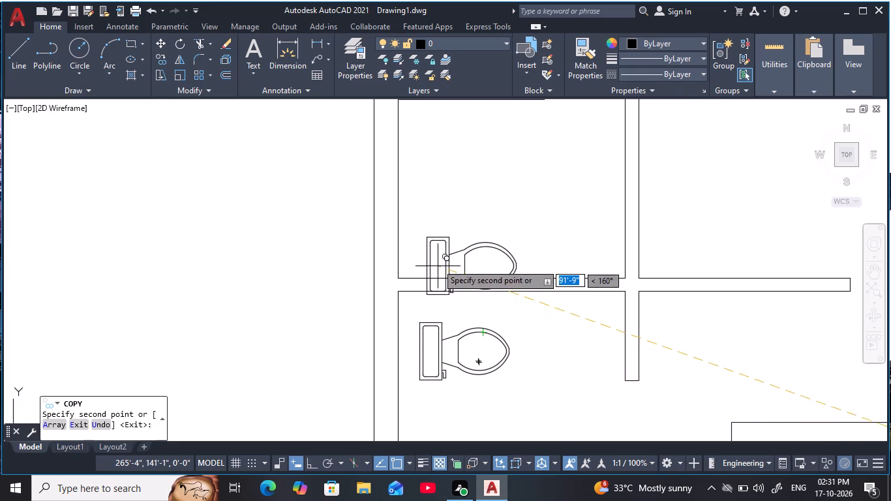
scroll(434, 259, "down", 1)
middle_click_drag(436, 268, 449, 362)
scroll(449, 361, "down", 2)
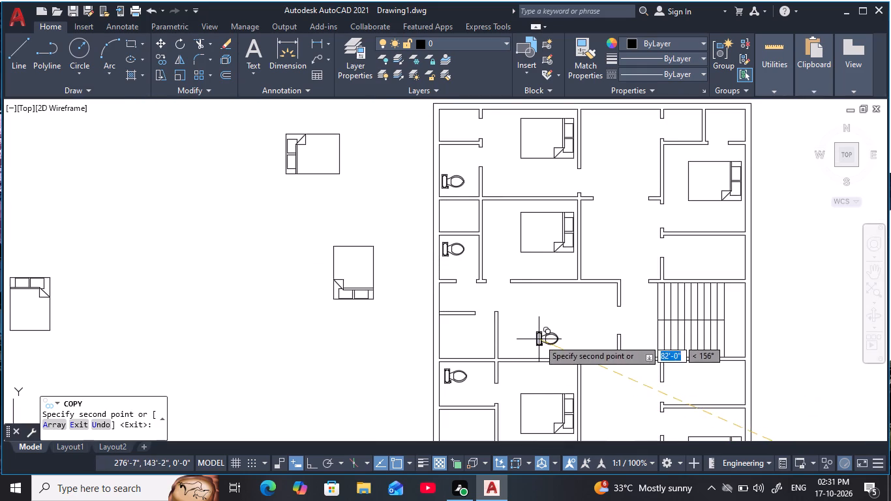
key("Escape")
key("Escape")
key("Escape")
key("Escape")
key("Escape")
key("Escape")
key("Escape")
key("Escape")
key("Escape")
key("Escape")
key("Escape")
key("Escape")
Rotate the original toilet southeast of the floor plan by half a turn with Ortho so its tank faces east.
middle_click_drag(524, 329, 430, 264)
scroll(387, 222, "down", 2)
middle_click_drag(386, 236, 366, 247)
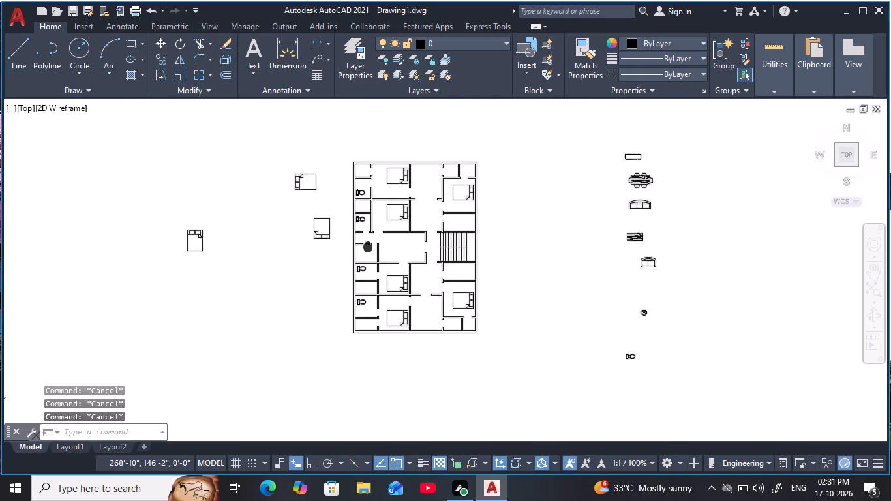
middle_click_drag(366, 247, 358, 249)
left_click(635, 381)
left_click(583, 344)
key("r")
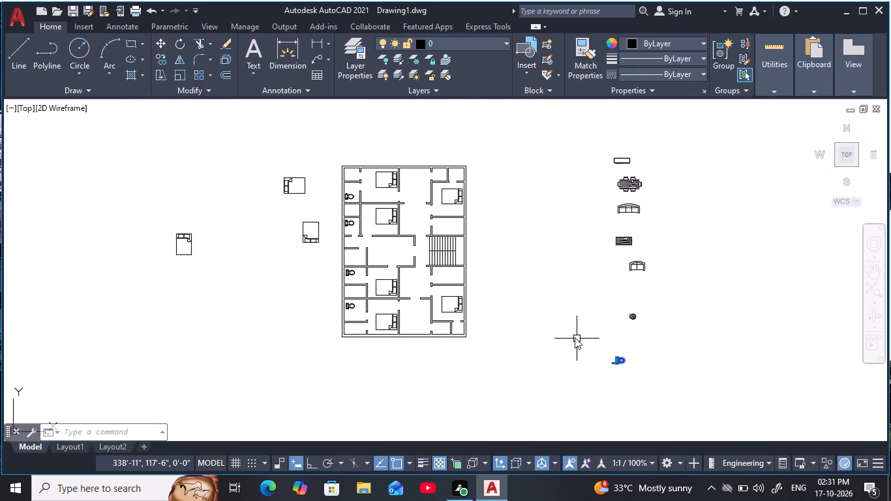
type("o")
key("space")
left_click(634, 360)
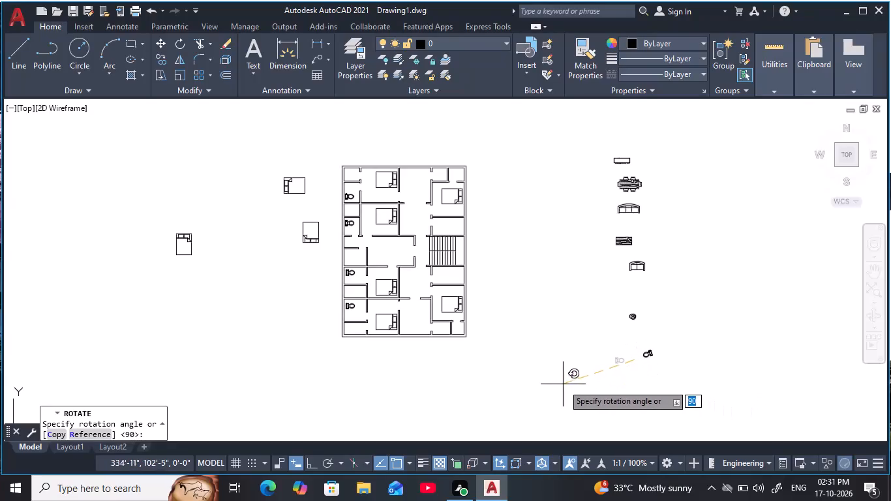
key("F8")
left_click(560, 383)
key("Escape")
key("Escape")
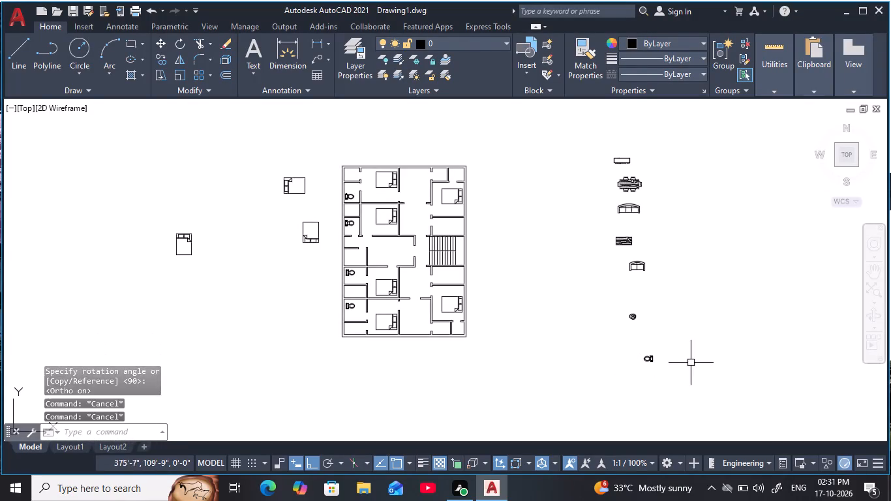
key("Escape")
key("Escape")
Copy the rotated toilet into the southeast bathroom, with its tank toward the bathroom's east partition wall and Ortho off.
left_click_drag(702, 386, 694, 384)
left_click(616, 346)
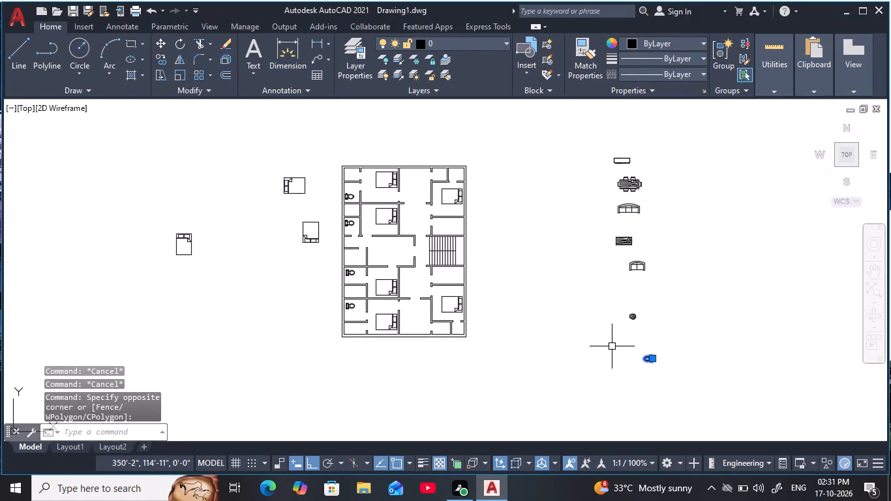
type("co")
key("space")
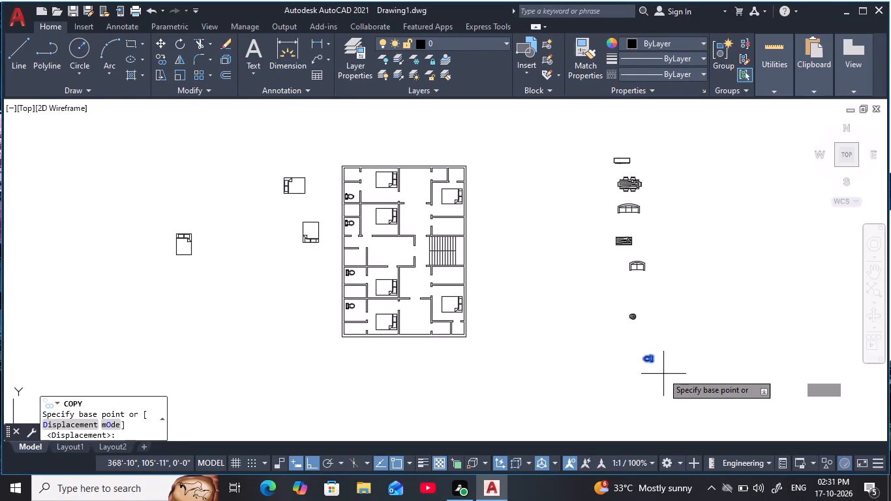
scroll(659, 362, "up", 6)
left_click(521, 343)
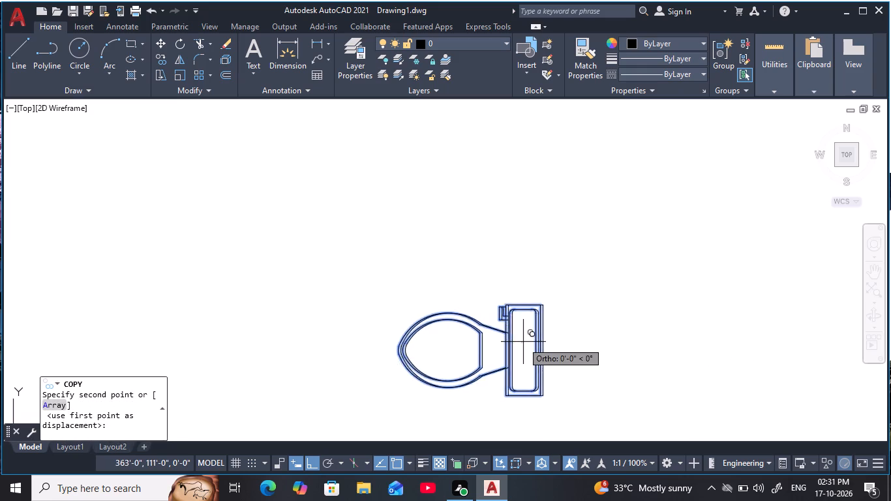
scroll(523, 342, "down", 3)
middle_click_drag(417, 274, 778, 299)
key("F8")
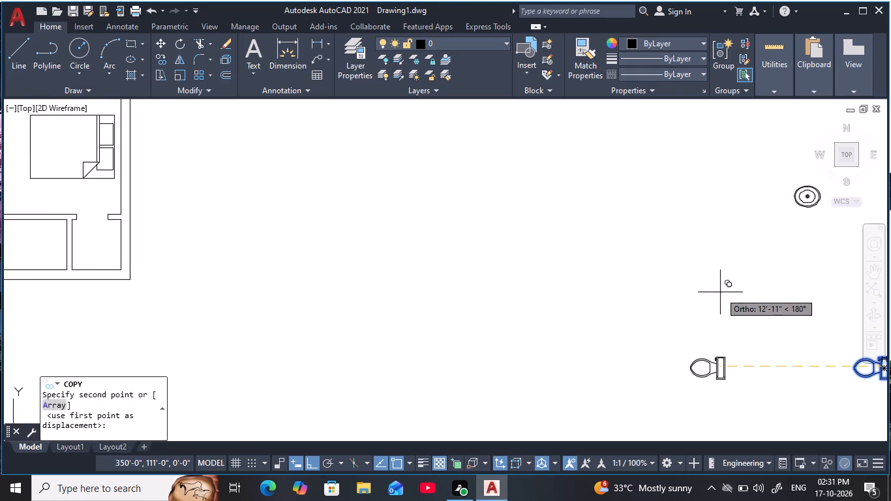
middle_click_drag(296, 245, 520, 316)
scroll(488, 308, "down", 2)
scroll(407, 238, "down", 1)
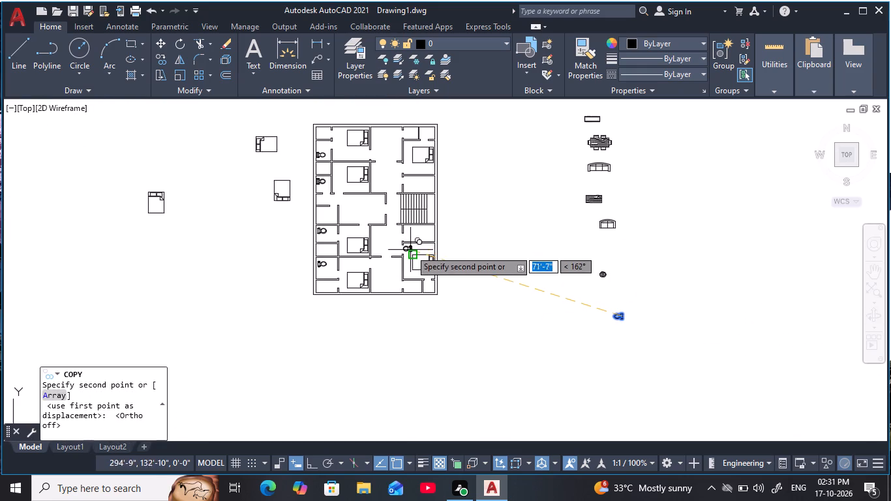
scroll(414, 288, "up", 5)
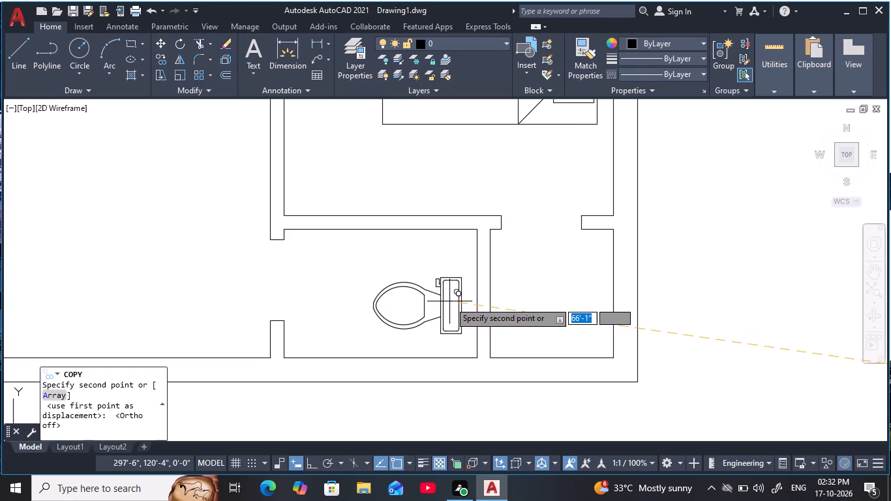
left_click(449, 301)
Place another toilet copy near the east partition wall of the northeast bathroom, then finish copying.
middle_click_drag(444, 213, 482, 309)
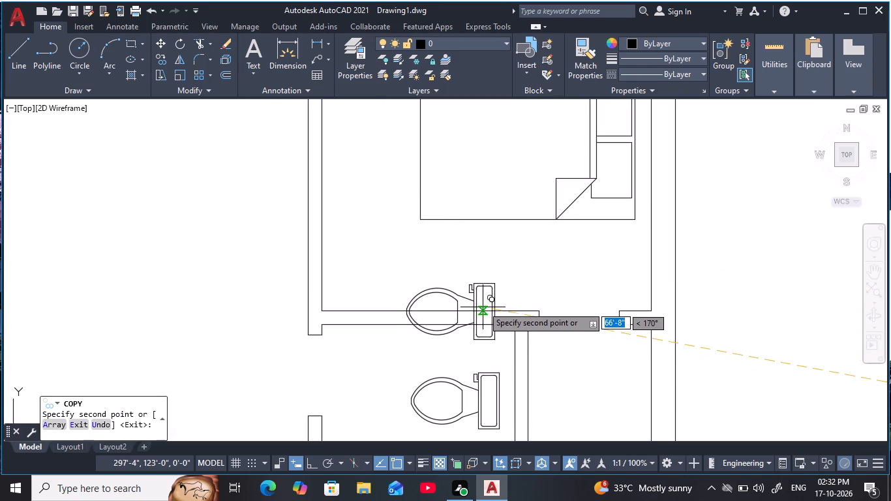
middle_click_drag(489, 291, 492, 303)
scroll(492, 303, "down", 5)
middle_click_drag(492, 290, 510, 383)
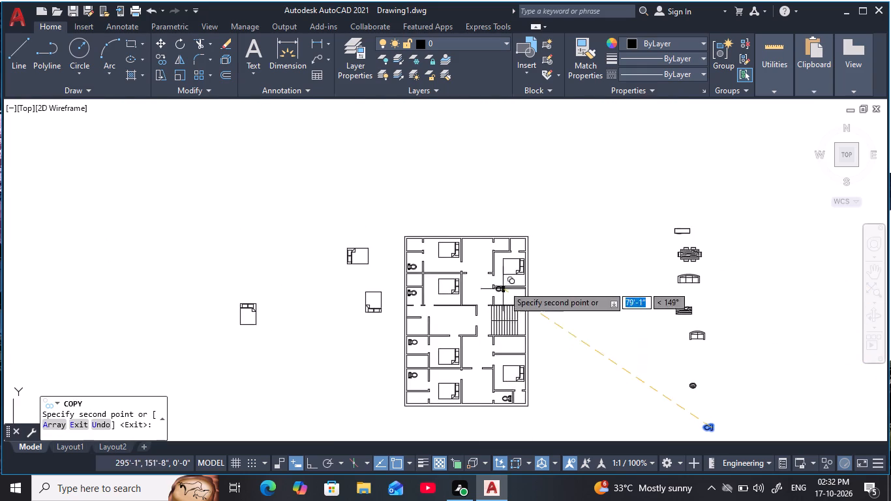
scroll(495, 255, "up", 4)
middle_click_drag(498, 279, 478, 359)
scroll(513, 316, "up", 3)
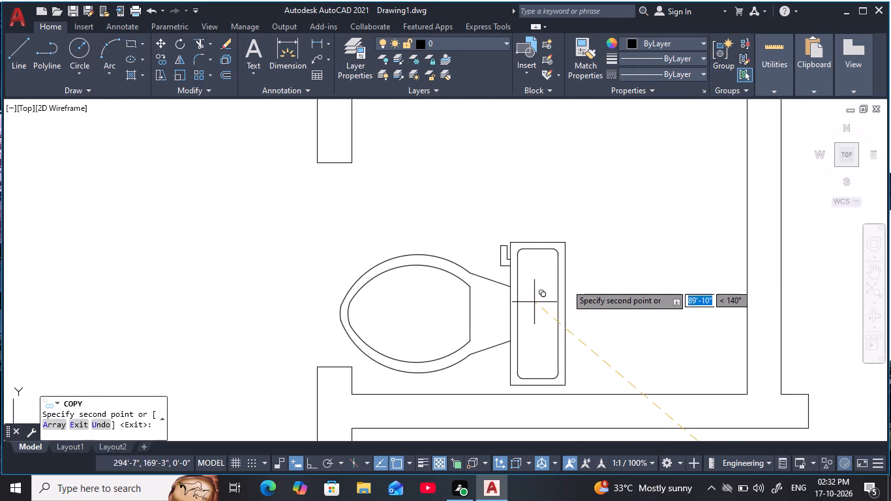
scroll(615, 247, "down", 2)
middle_click_drag(611, 257, 599, 305)
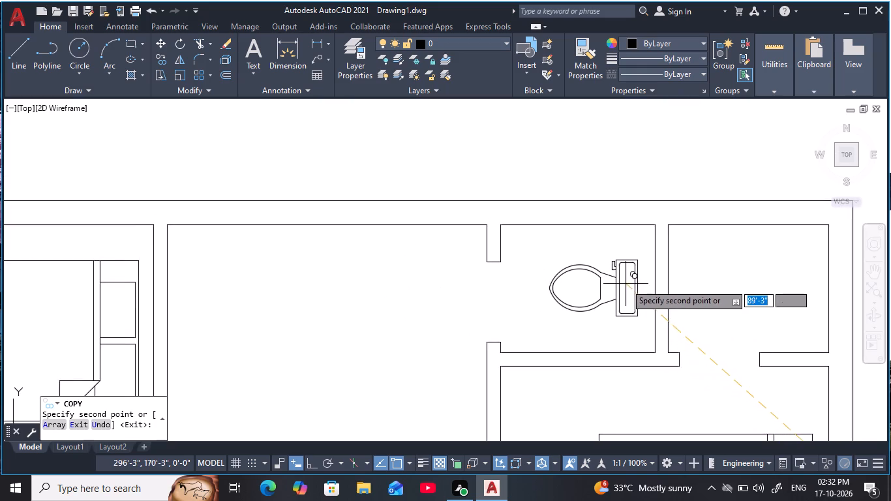
left_click(626, 284)
scroll(637, 335, "down", 3)
middle_click_drag(637, 335, 599, 215)
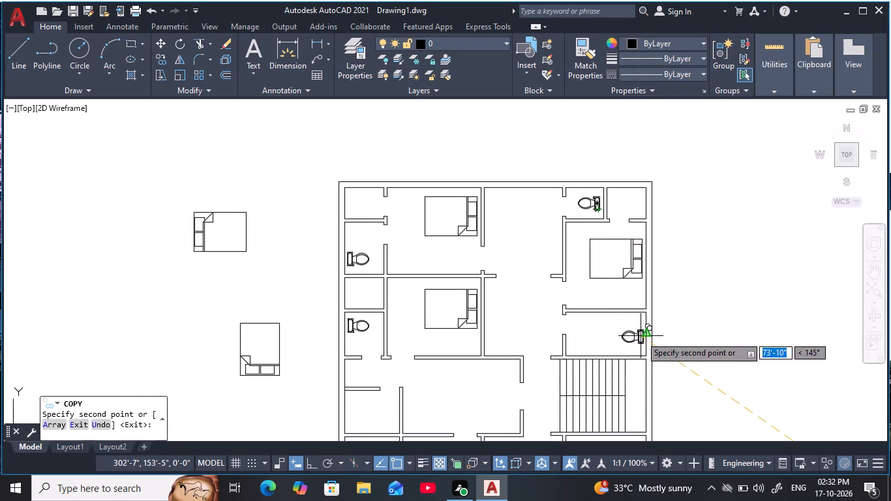
key("Escape")
key("Escape")
key("Escape")
key("Escape")
key("Escape")
key("Escape")
key("Escape")
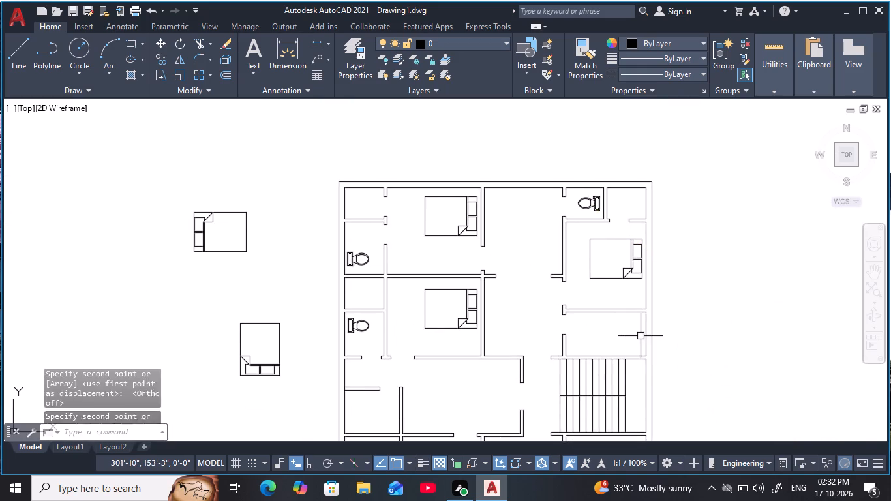
Move the three-seat sofa from the furniture column to the open area just east of the floor plan.
scroll(641, 336, "down", 2)
middle_click_drag(641, 337, 673, 374)
scroll(653, 373, "up", 2)
middle_click_drag(635, 349, 607, 307)
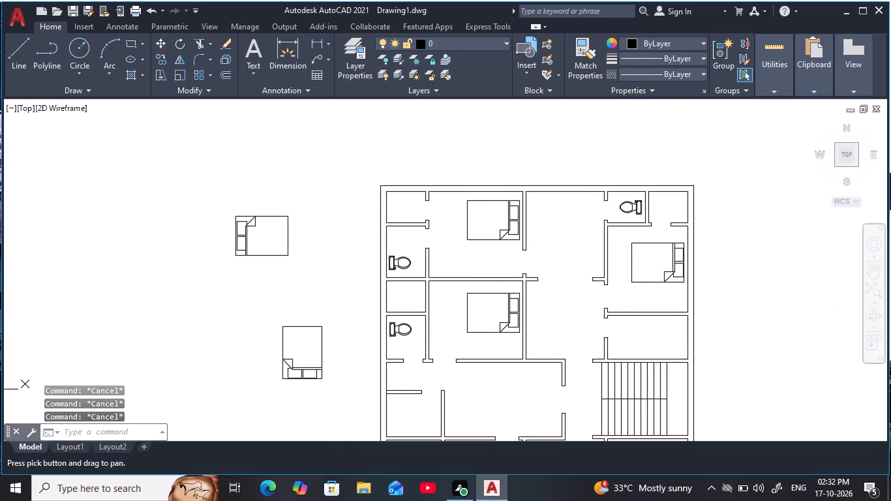
middle_click_drag(604, 390, 599, 372)
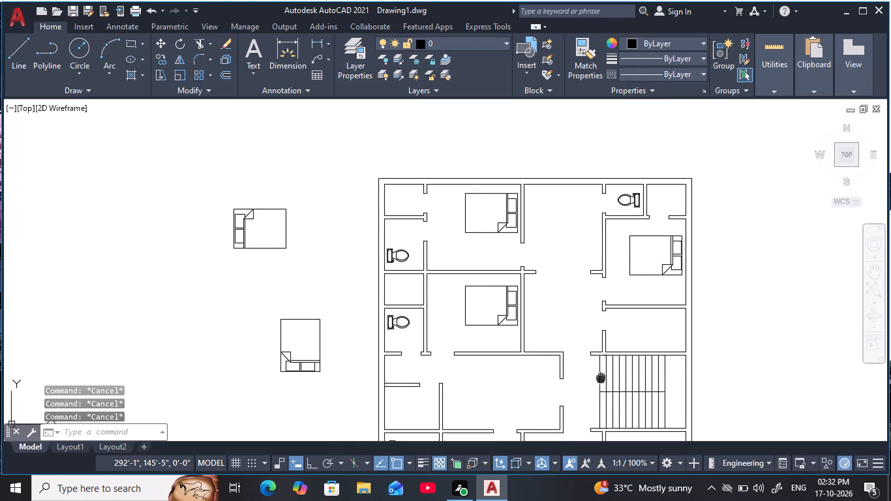
middle_click_drag(599, 372, 532, 147)
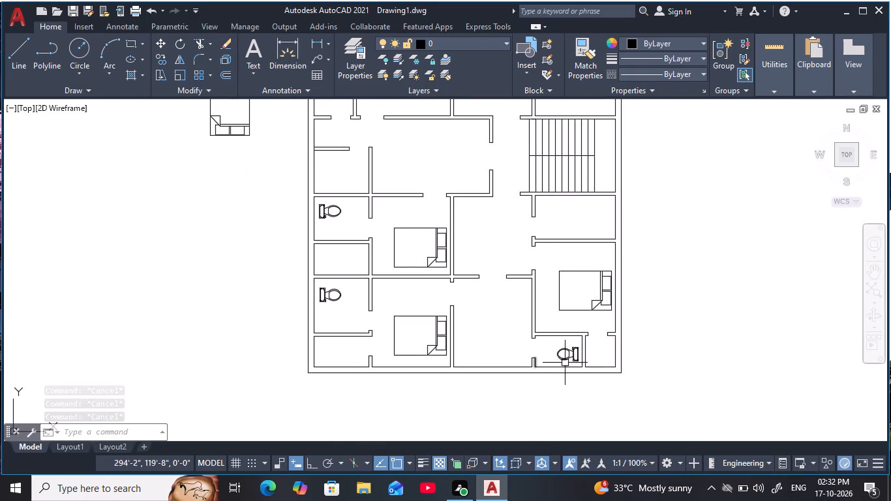
middle_click_drag(682, 350, 517, 391)
scroll(522, 389, "down", 1)
middle_click_drag(740, 221, 740, 250)
left_click(754, 235)
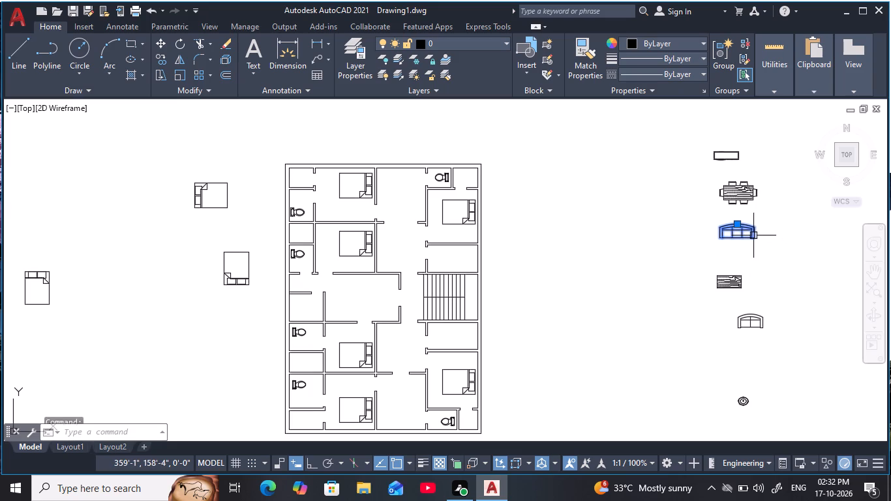
type("m")
key("space")
left_click(751, 235)
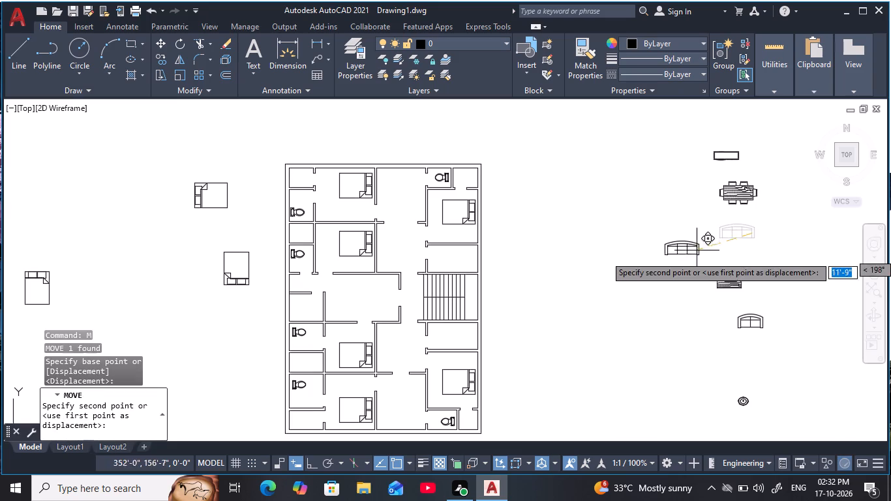
left_click(577, 329)
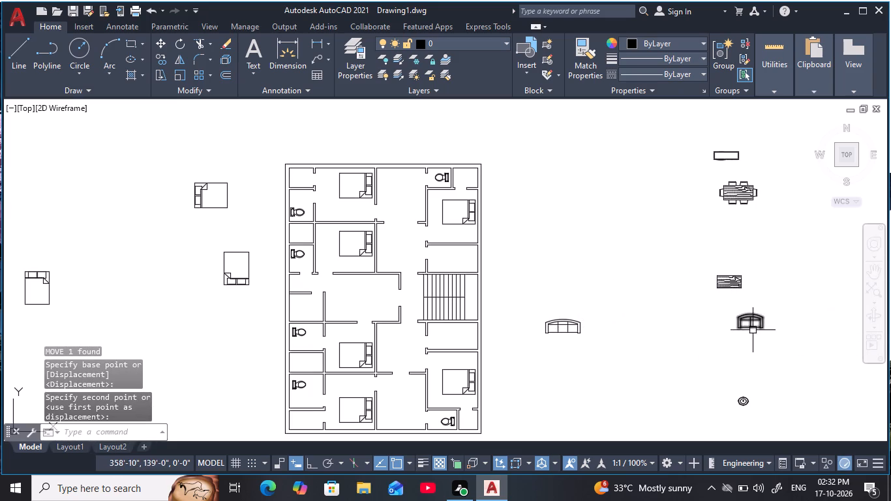
Move the two-seat sofa beside the floor plan, just south of the three-seat sofa, and end the Move command.
key("space")
left_click(753, 317)
key("space")
left_click(752, 320)
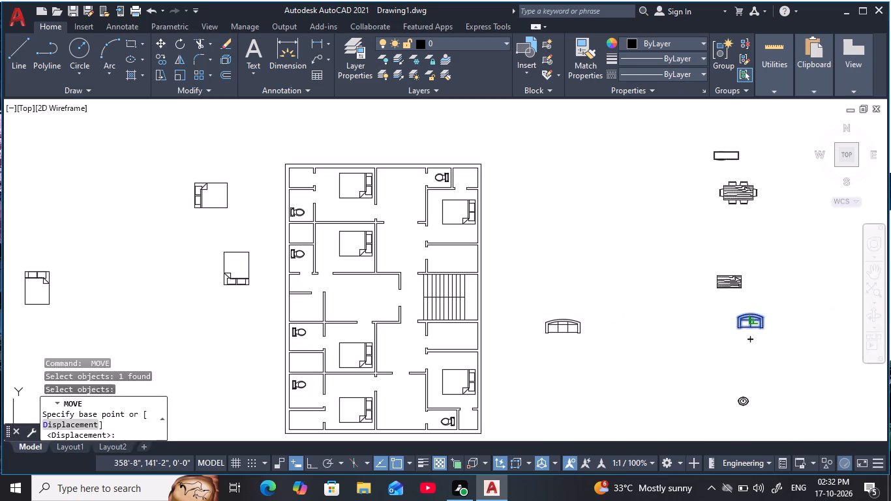
left_click(566, 380)
key("space")
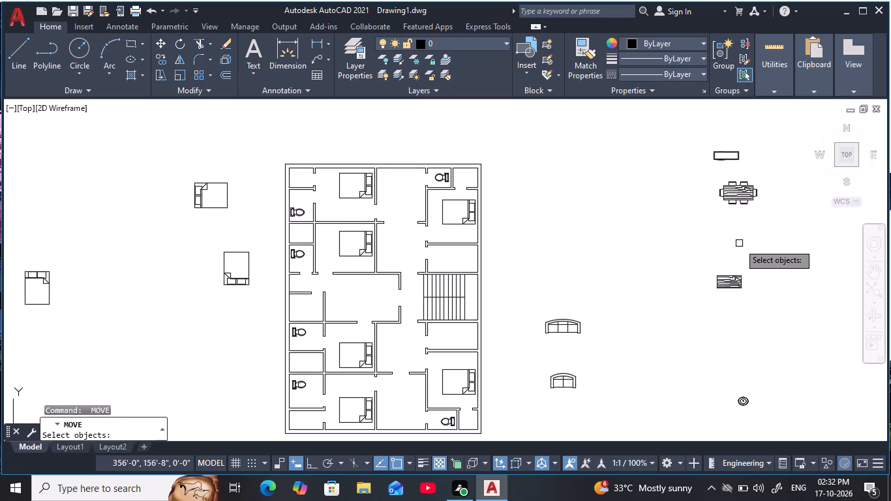
key("Escape")
key("Escape")
key("Escape")
key("Escape")
key("Escape")
key("Escape")
key("Escape")
key("Escape")
key("Escape")
key("Escape")
key("Escape")
key("Escape")
key("Escape")
key("Escape")
key("Escape")
key("Escape")
key("Escape")
key("Escape")
key("Escape")
key("Escape")
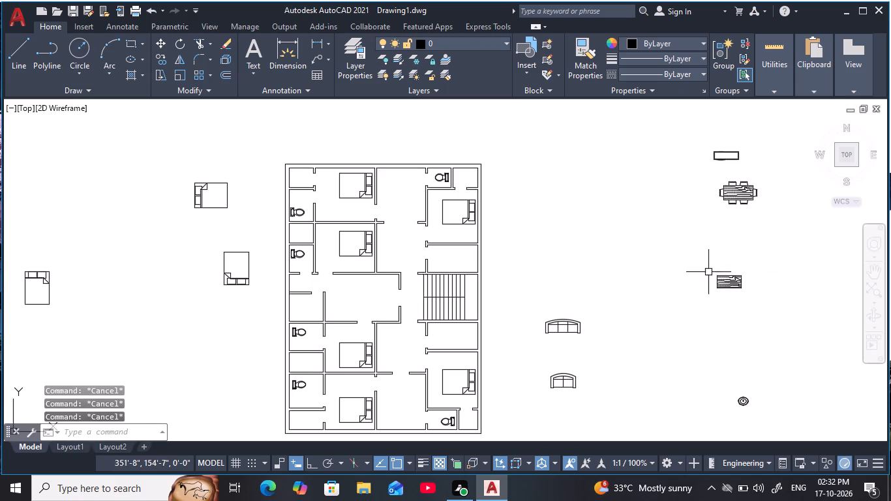
Rotate the three-seat sofa by half a turn with Ortho so its curved back faces south.
middle_click_drag(511, 391, 585, 333)
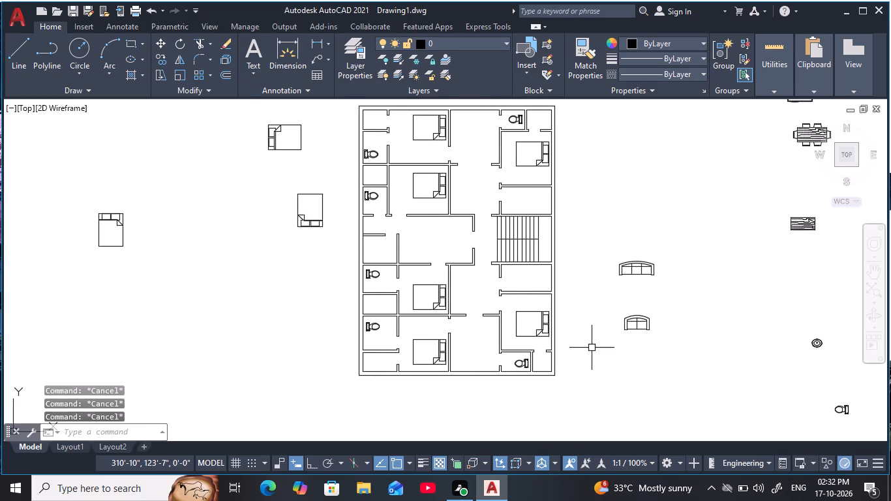
scroll(592, 348, "up", 1)
middle_click_drag(594, 349, 626, 343)
left_click(717, 222)
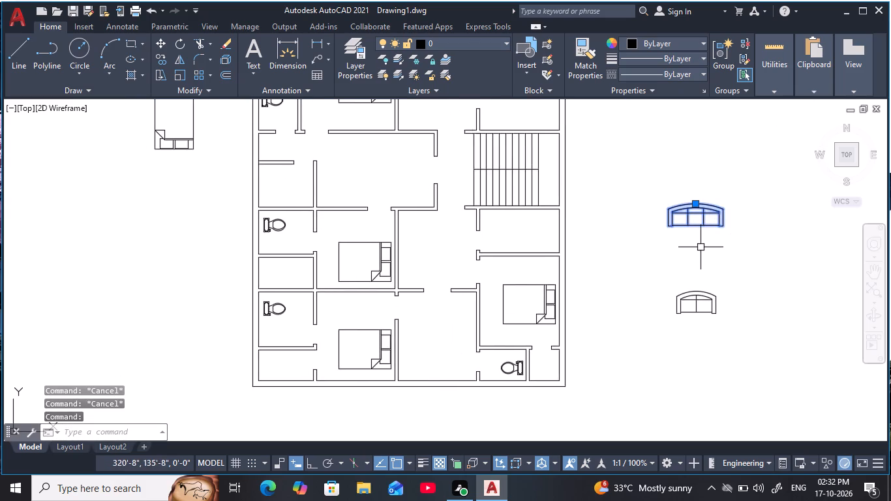
type("ro")
key("space")
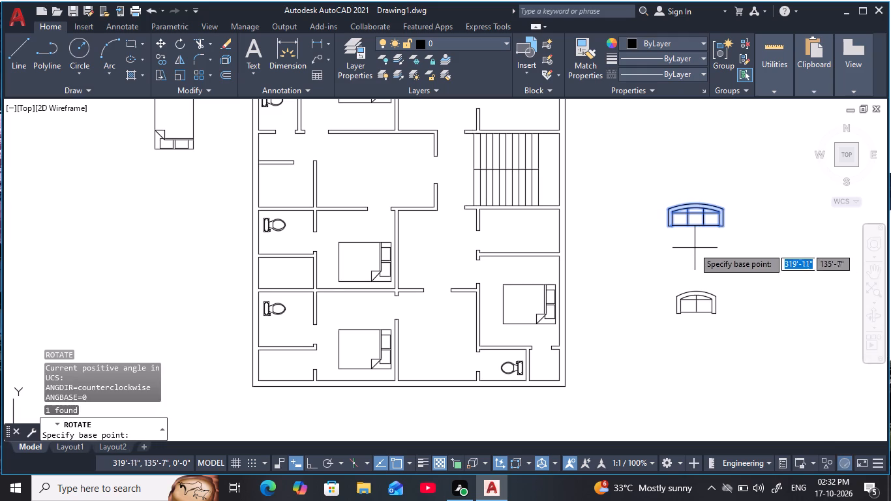
left_click(713, 232)
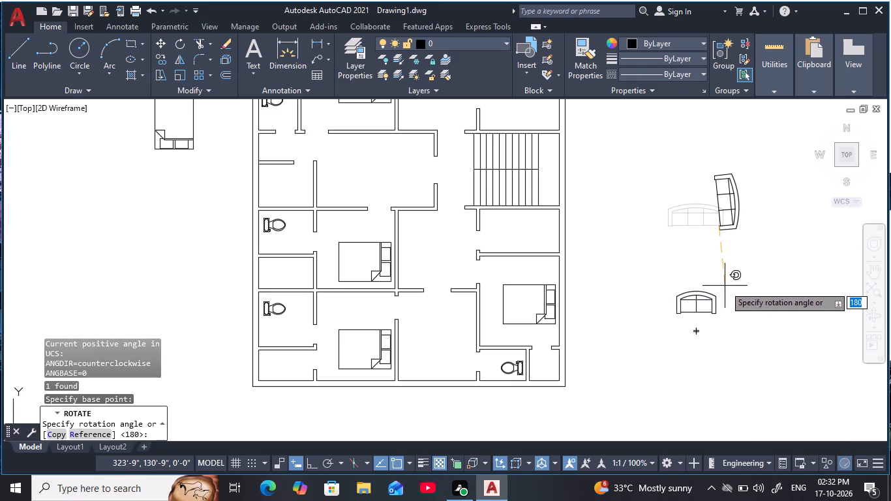
key("F8")
left_click(601, 236)
key("Escape")
key("Escape")
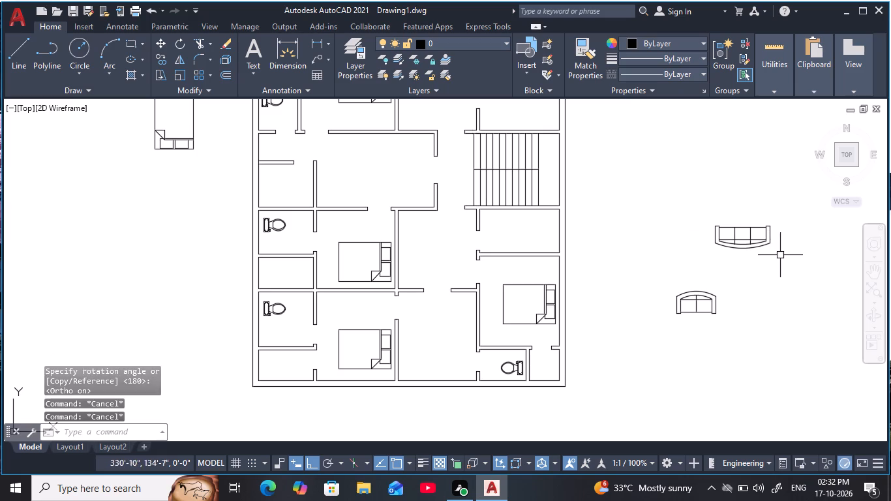
key("Escape")
Copy the three-seat sofa by its back's midpoint to the south wall of the room between the southern bedrooms, with Ortho off.
left_click(764, 243)
key("c")
type("o")
key("space")
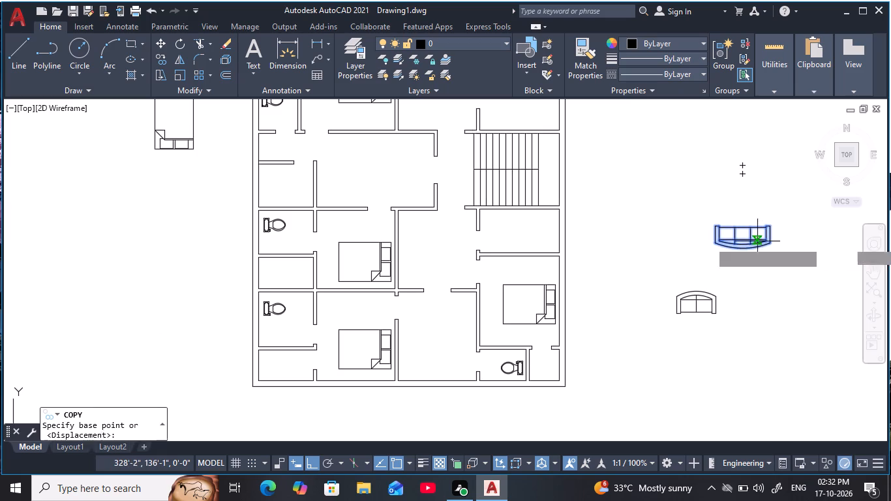
left_click(748, 253)
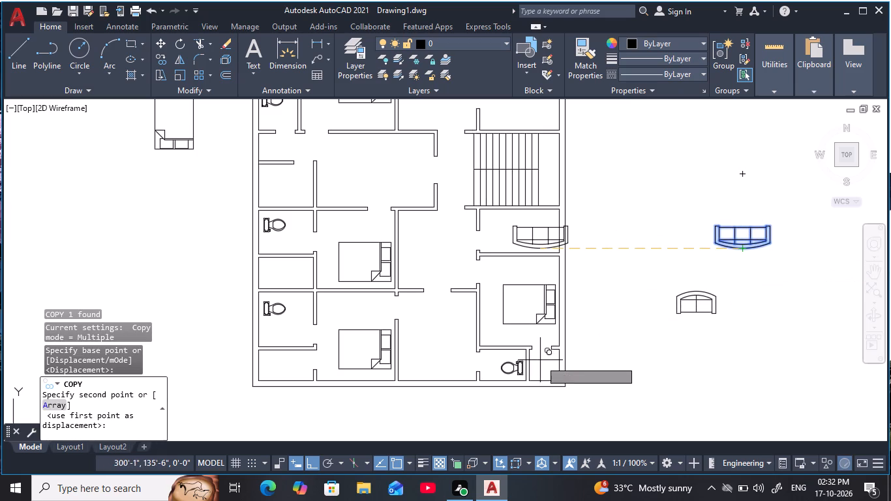
key("F8")
scroll(434, 374, "up", 2)
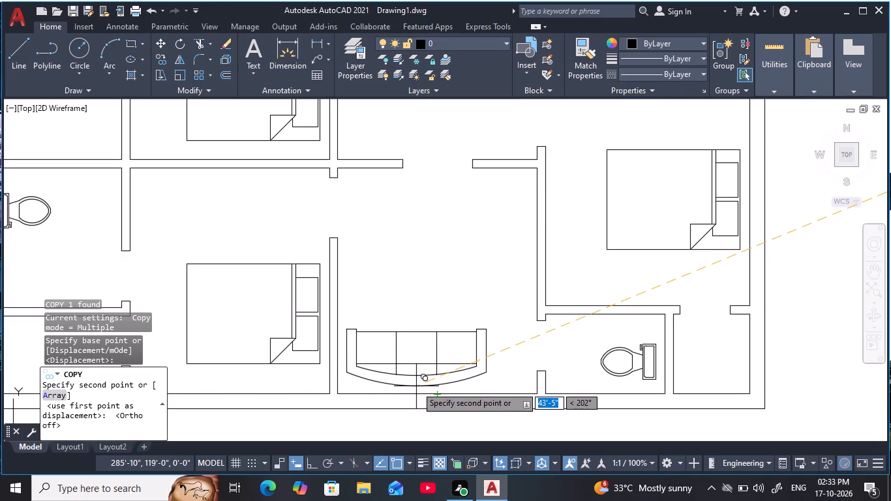
left_click(415, 388)
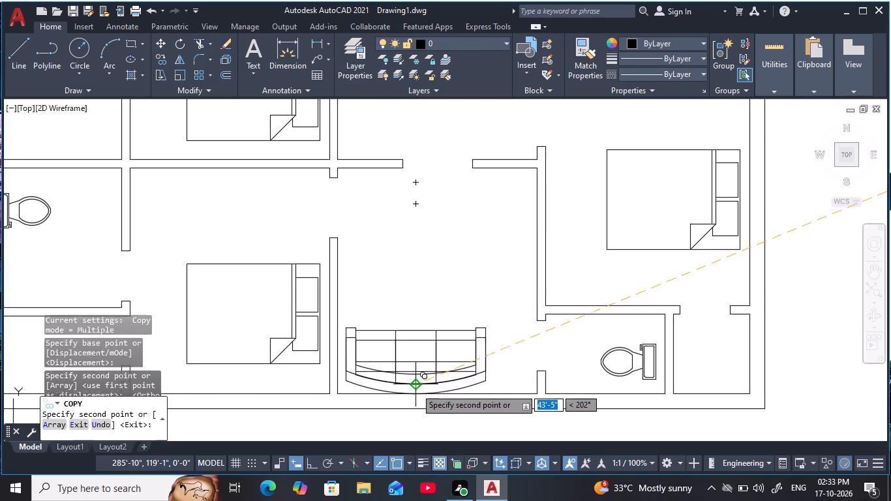
key("Escape")
key("Escape")
key("Escape")
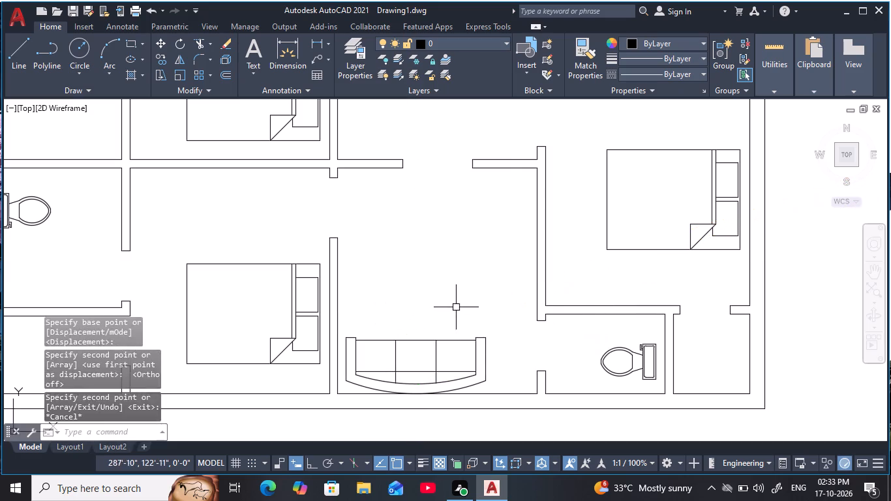
Rotate the two-seat sofa a quarter turn counterclockwise with Ortho so its curved back faces west.
scroll(458, 308, "down", 2)
middle_click_drag(461, 311, 412, 323)
key("Escape")
left_click_drag(786, 322, 774, 319)
left_click(620, 253)
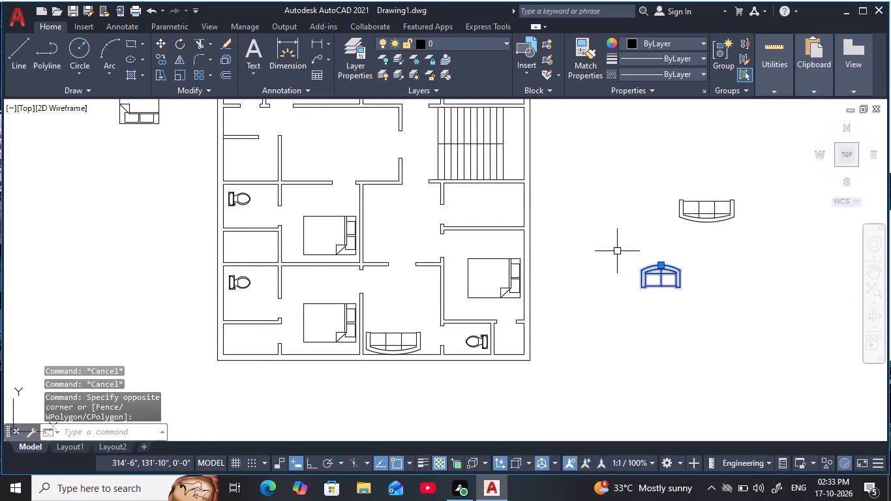
type("ro")
key("space")
left_click(683, 275)
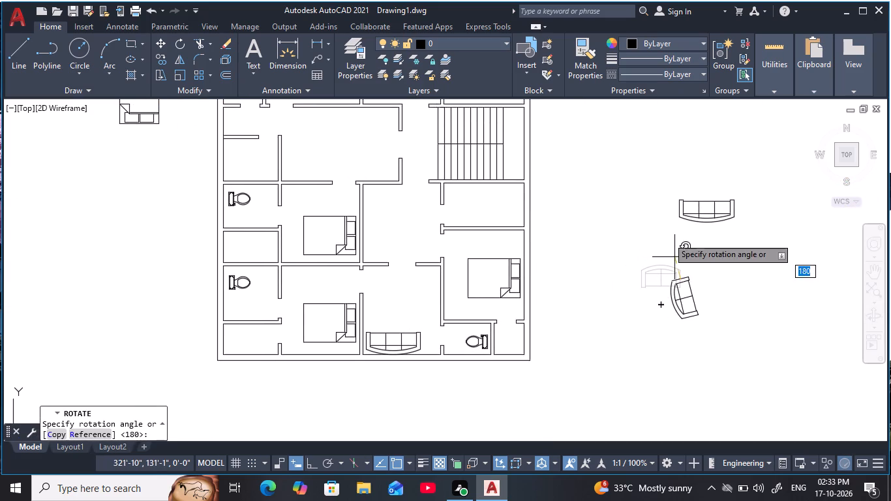
key("F8")
left_click(669, 238)
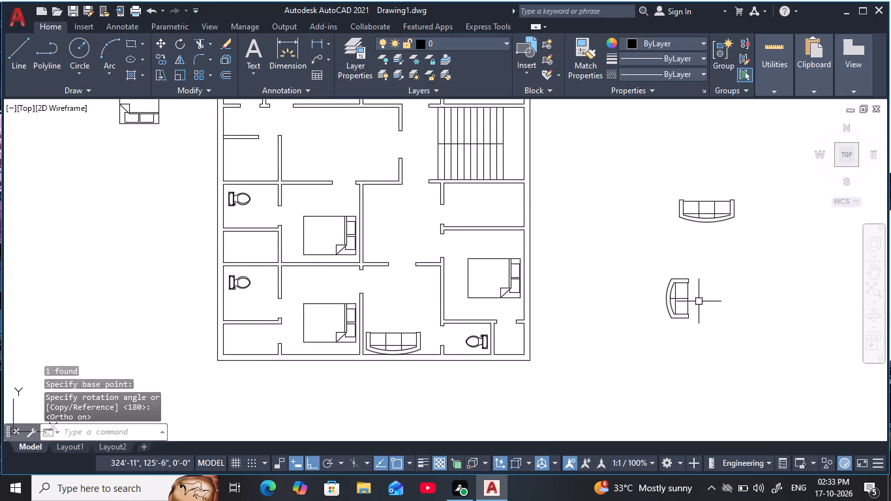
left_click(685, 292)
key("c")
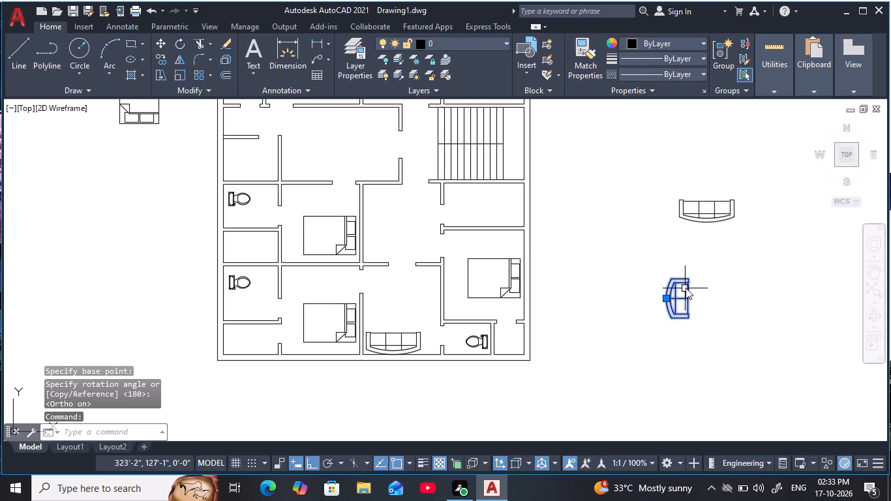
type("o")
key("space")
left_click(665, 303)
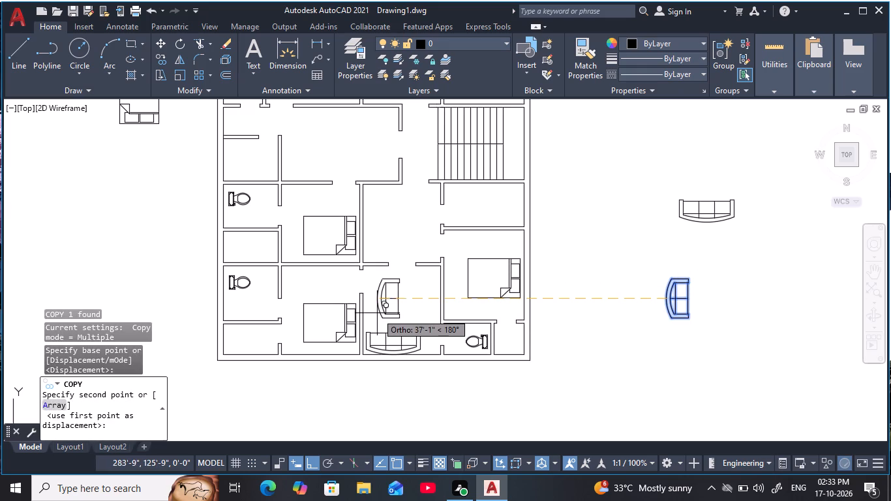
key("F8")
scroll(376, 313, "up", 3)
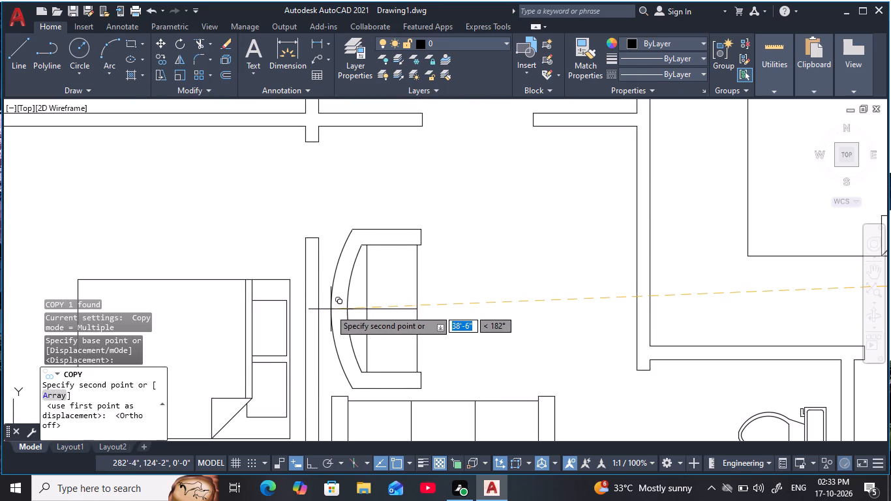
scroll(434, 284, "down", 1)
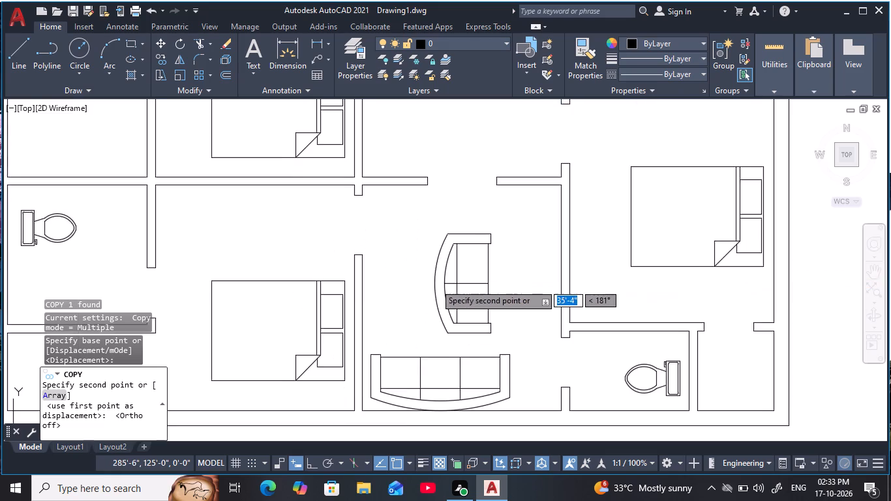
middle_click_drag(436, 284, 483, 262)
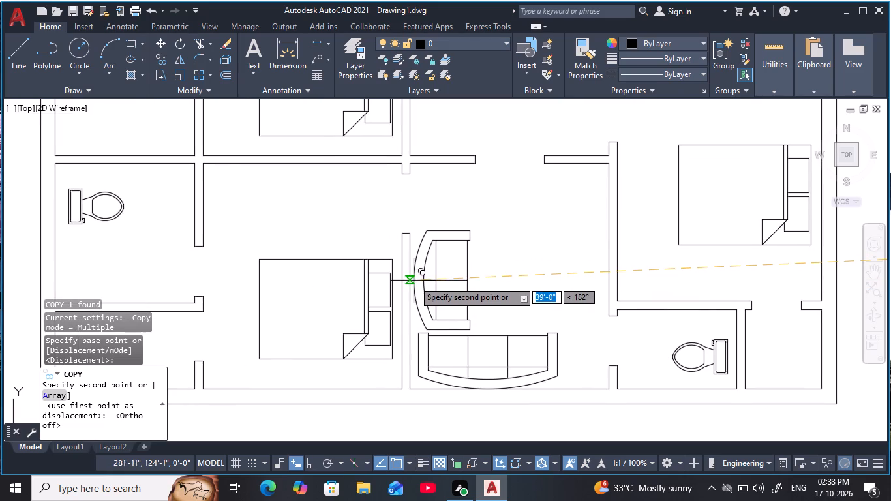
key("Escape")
Rotate the three-seat sofa outside the floor plan a quarter turn counterclockwise with Ortho so its curved back faces east.
scroll(546, 258, "down", 2)
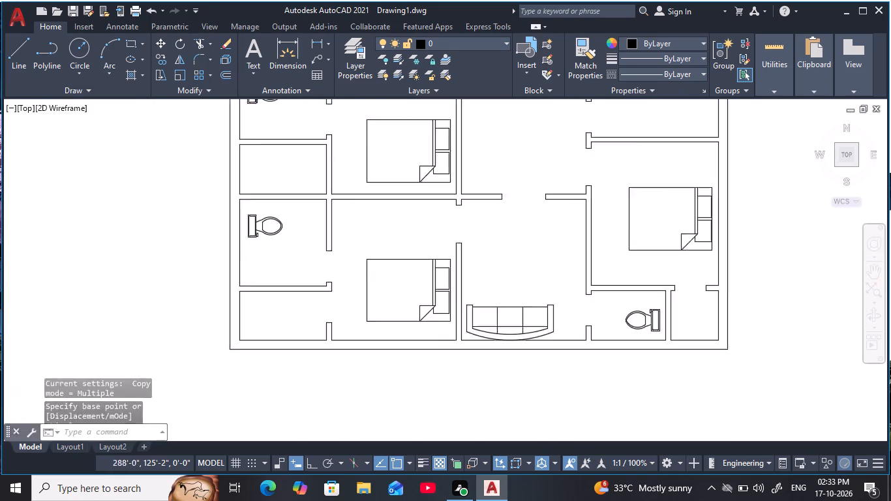
middle_click_drag(547, 262, 498, 276)
middle_click_drag(792, 192, 695, 234)
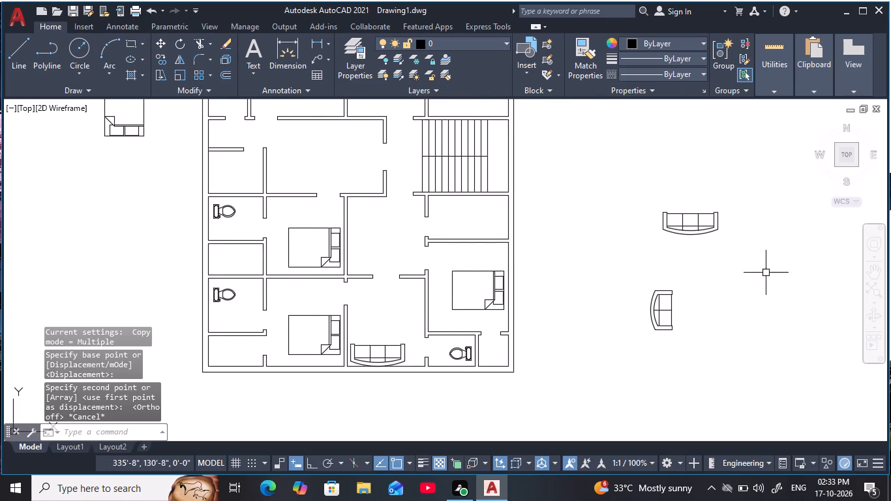
left_click(772, 274)
left_click(656, 190)
type("ro")
key("space")
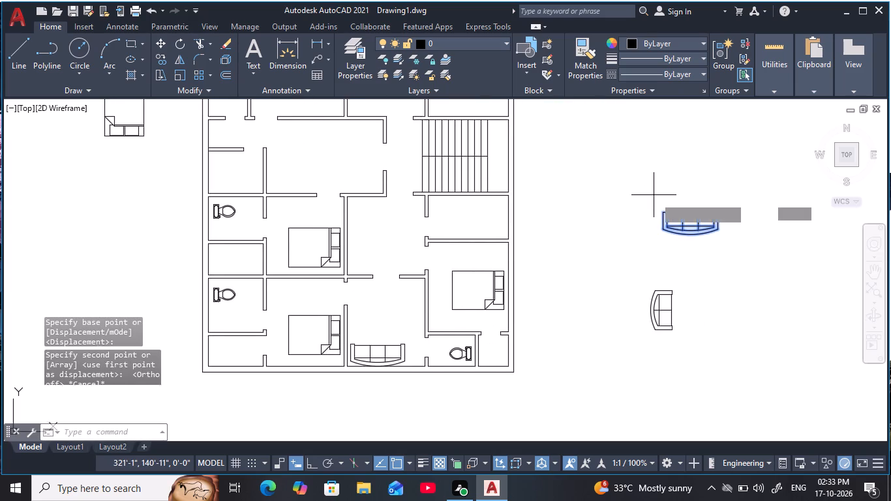
left_click(706, 239)
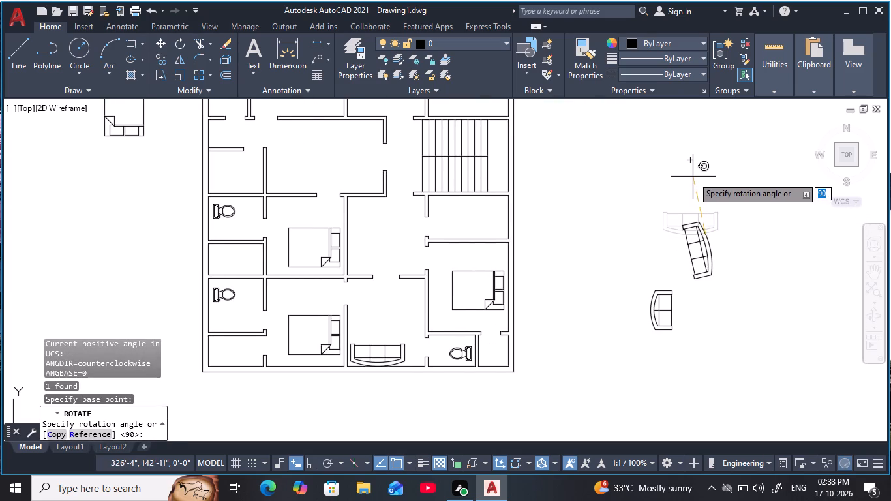
key("F8")
left_click(691, 177)
Move the rotated three-seat sofa by its back's midpoint into the room between the southern bedrooms, near the east wall, with Ortho off.
left_click(710, 252)
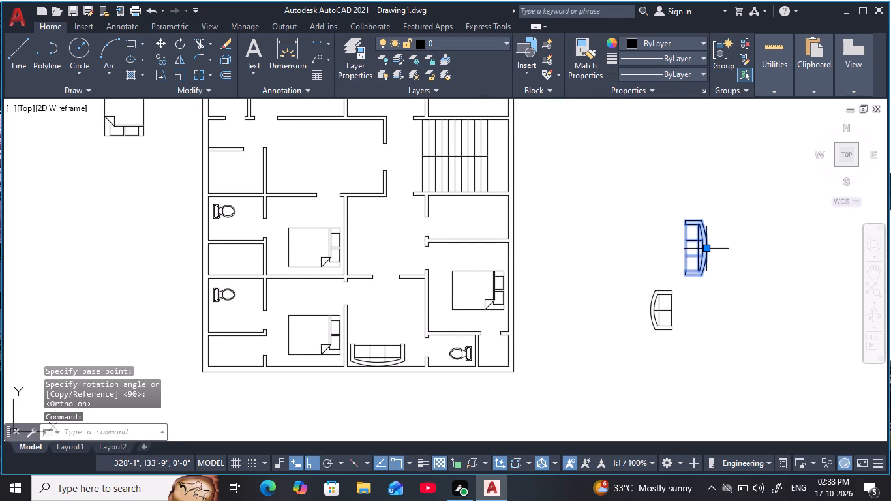
type("m")
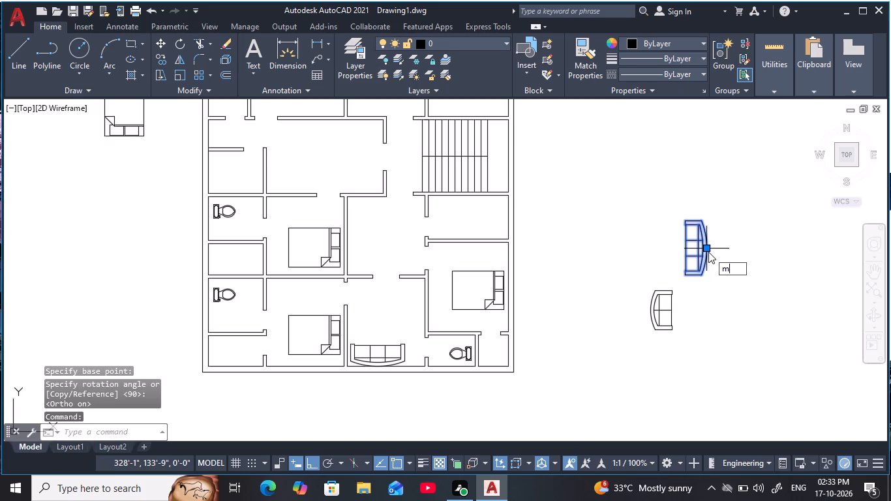
key("space")
left_click(708, 252)
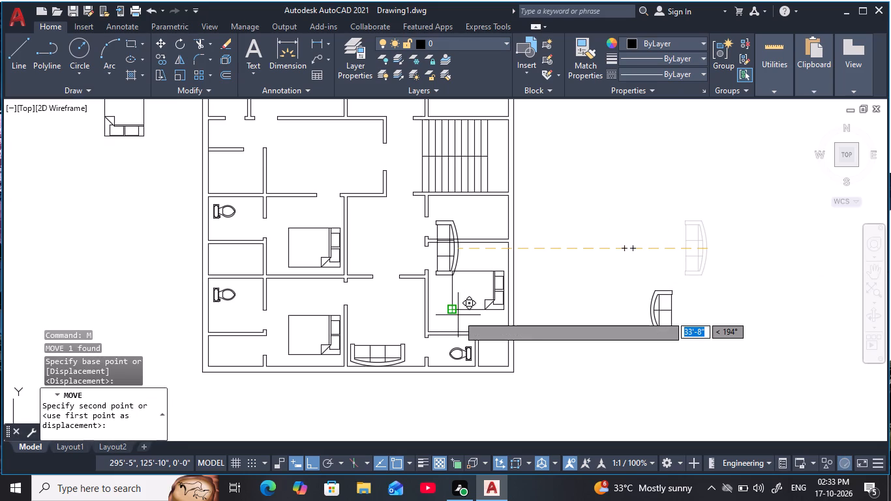
key("F8")
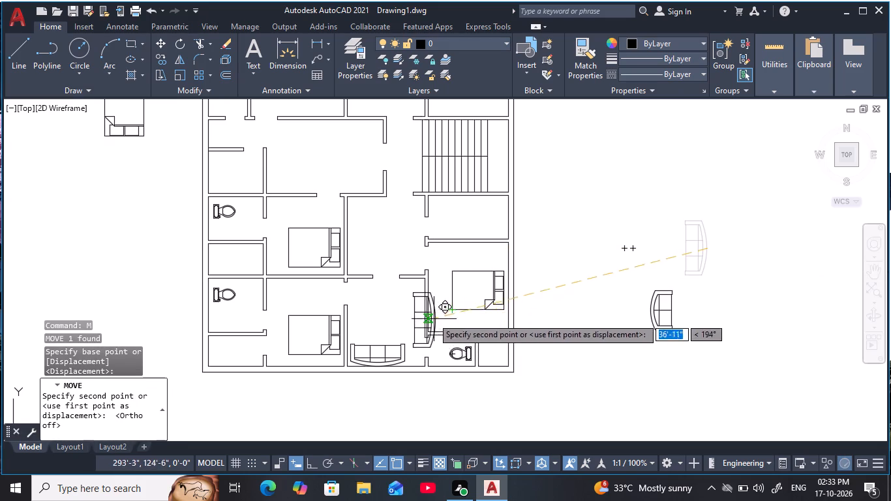
scroll(425, 311, "up", 3)
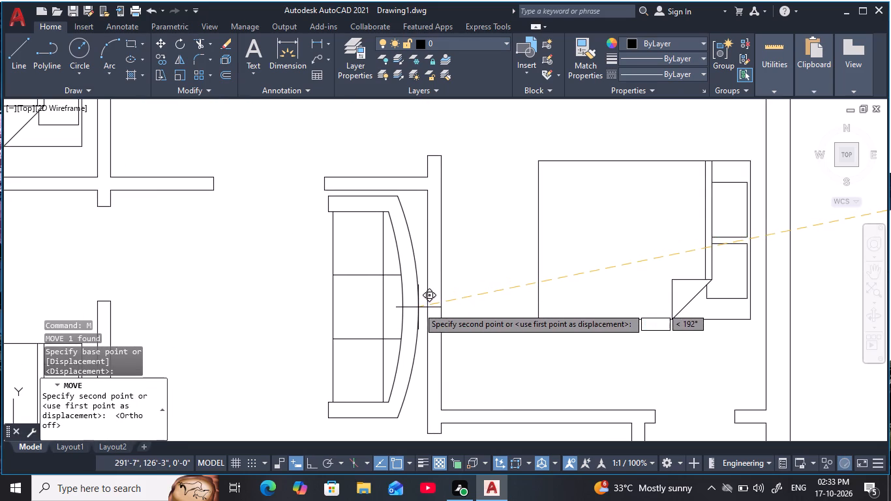
left_click(419, 307)
Move the east three-seat sofa by its back's midpoint onto the midpoint of the room's east wall face.
scroll(458, 342, "down", 2)
middle_click_drag(459, 341, 564, 241)
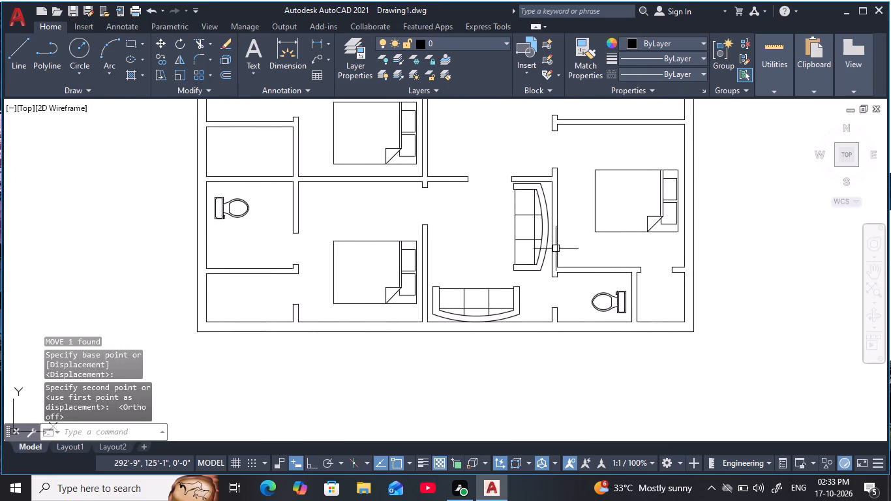
left_click(550, 244)
key("m")
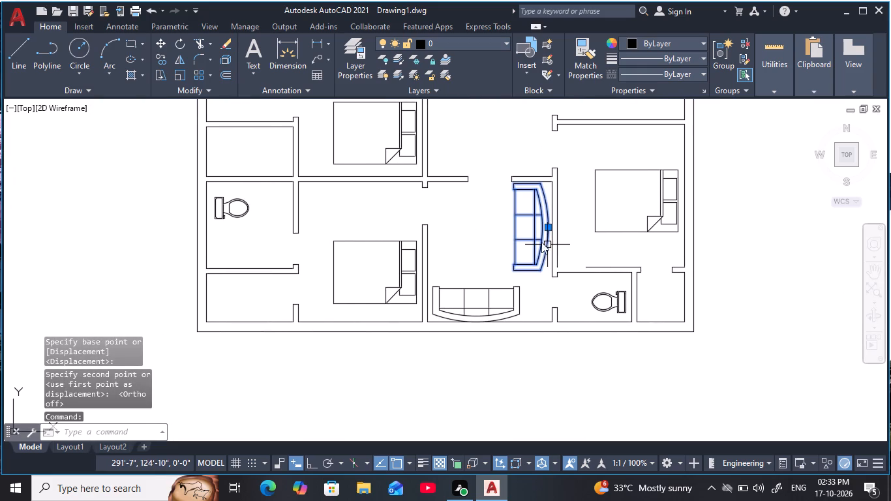
key("space")
left_click(549, 228)
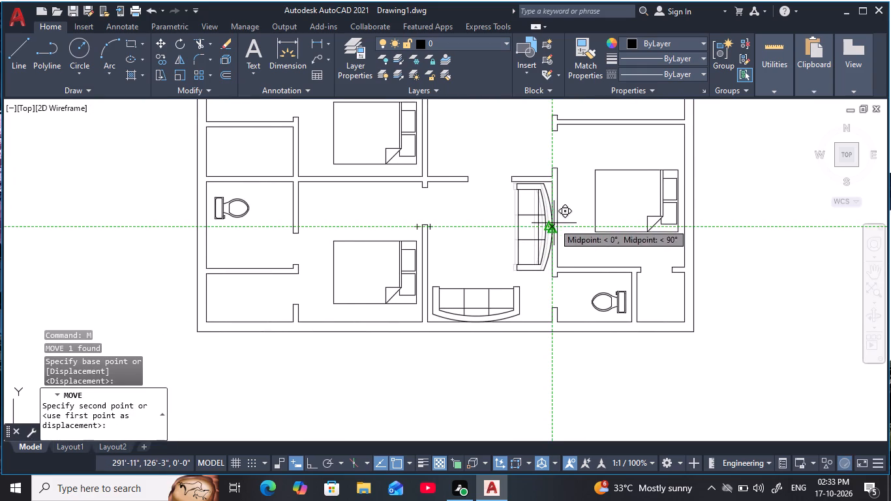
left_click(551, 222)
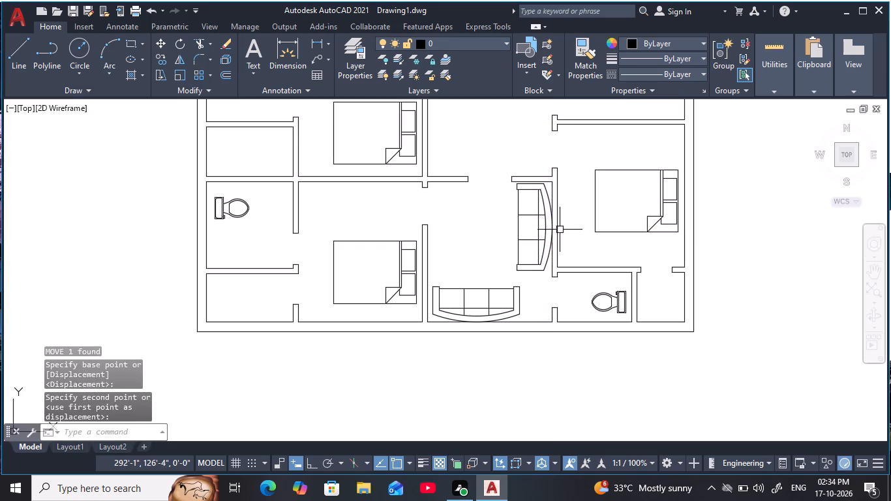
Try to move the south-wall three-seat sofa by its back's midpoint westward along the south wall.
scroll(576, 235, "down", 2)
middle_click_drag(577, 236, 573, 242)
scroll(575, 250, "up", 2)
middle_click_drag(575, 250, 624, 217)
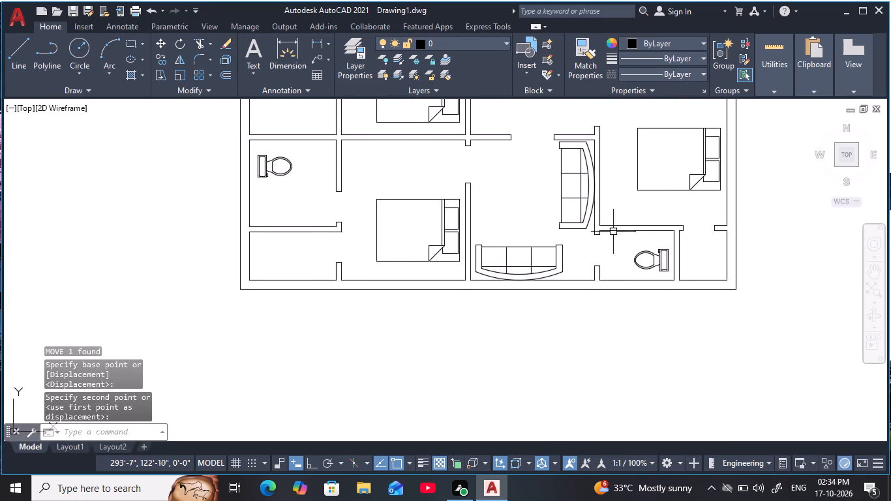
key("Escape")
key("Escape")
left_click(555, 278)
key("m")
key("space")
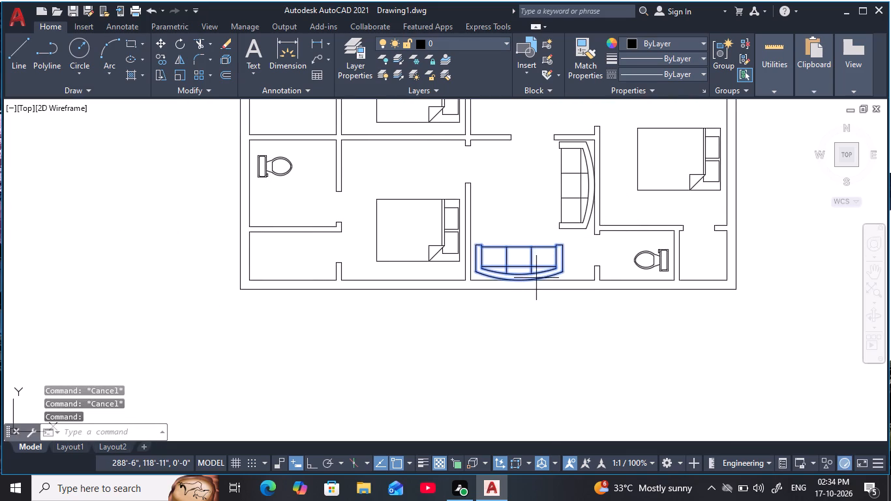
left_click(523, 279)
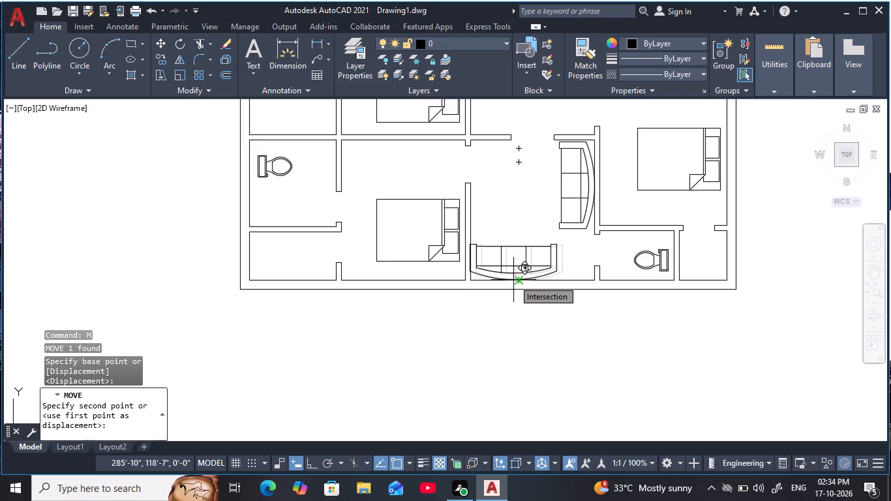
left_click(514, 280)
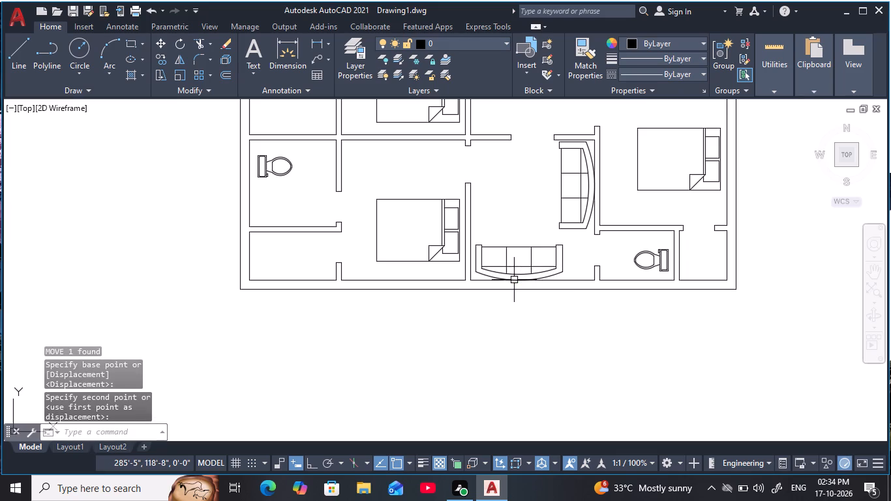
Move the south-wall three-seat sofa about 5" west by its back's west corner, flush against the room's west wall.
left_click(509, 279)
key("space")
scroll(479, 271, "up", 3)
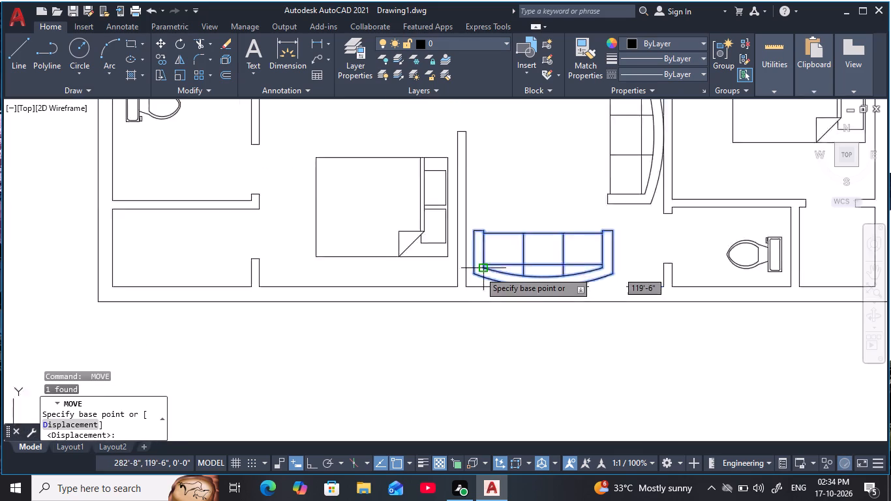
left_click(468, 277)
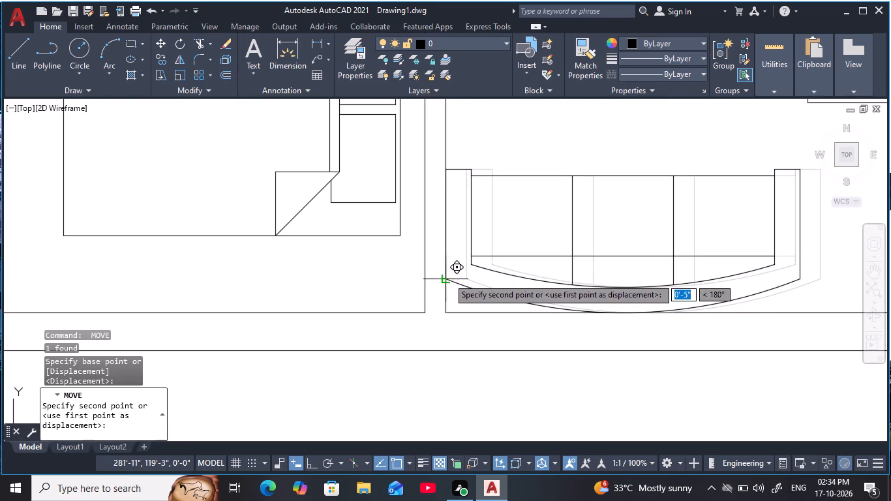
left_click(447, 278)
scroll(552, 257, "down", 3)
middle_click_drag(561, 258, 549, 273)
key("Escape")
key("Escape")
key("Escape")
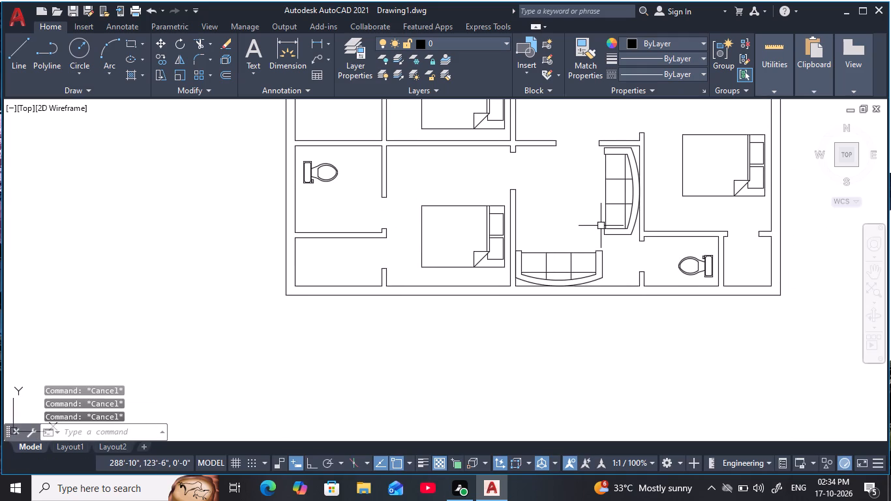
key("Escape")
Move the wood-grain rectangular table from beside the floor plan to just north of the south-wall sofa.
middle_click_drag(596, 226, 552, 222)
scroll(601, 250, "down", 1)
middle_click_drag(602, 251, 592, 270)
key("Escape")
key("Escape")
scroll(562, 260, "down", 1)
middle_click(562, 260)
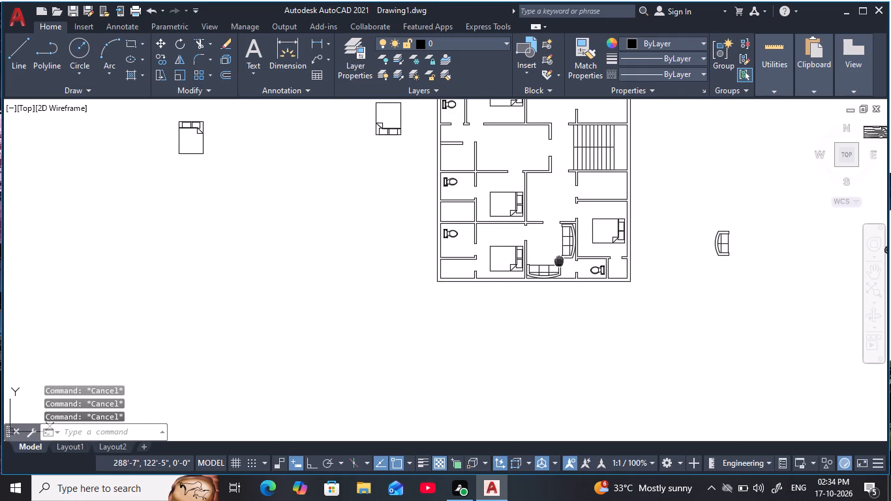
middle_click_drag(630, 230, 534, 311)
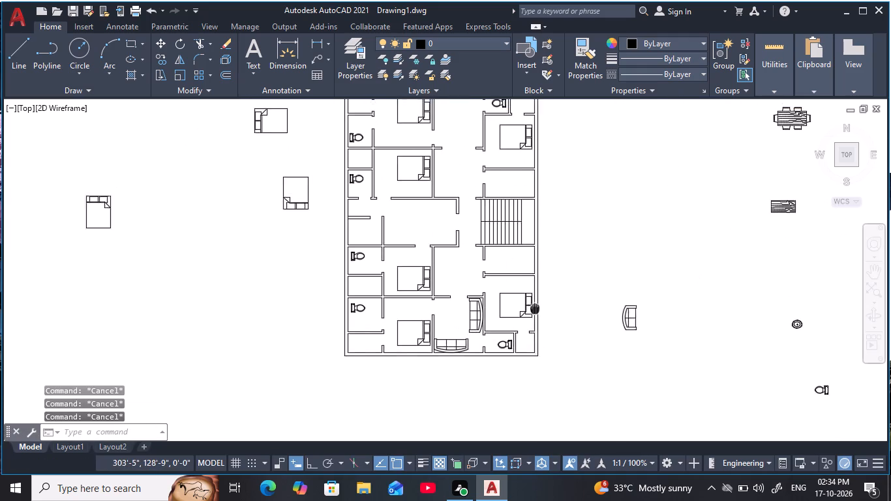
middle_click_drag(534, 311, 533, 317)
left_click(793, 227)
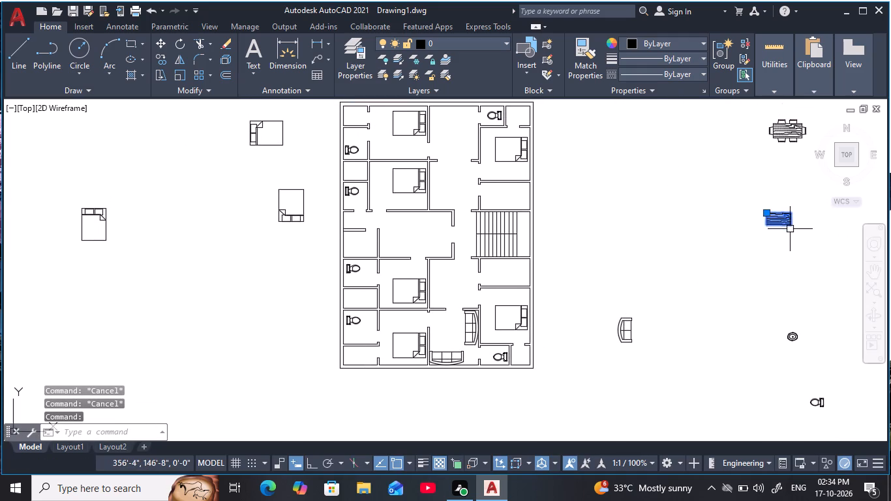
key("m")
key("space")
left_click(785, 230)
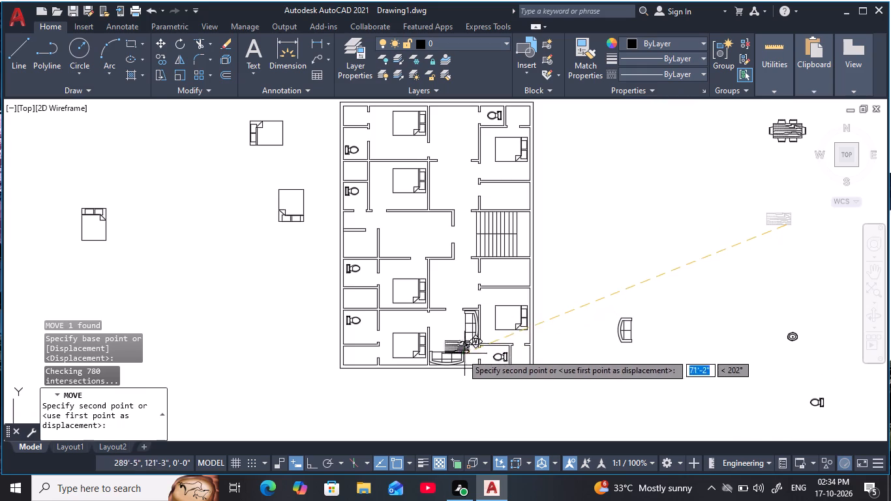
scroll(460, 346, "up", 3)
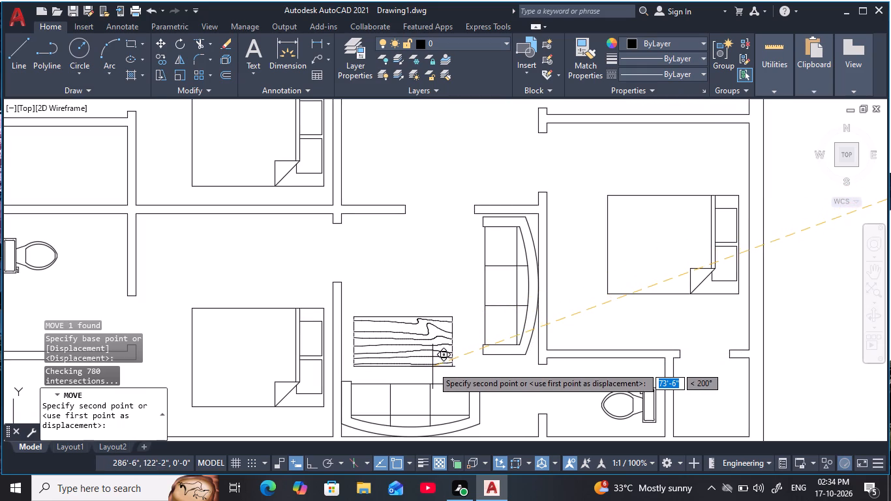
left_click(431, 370)
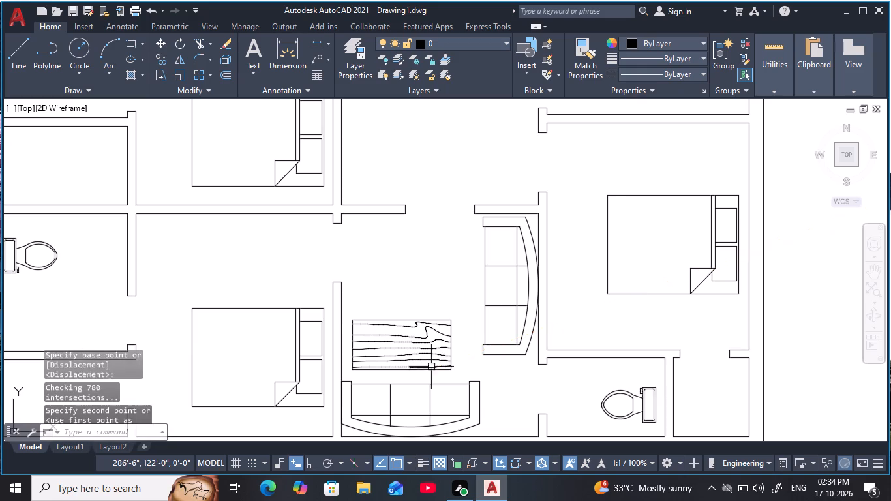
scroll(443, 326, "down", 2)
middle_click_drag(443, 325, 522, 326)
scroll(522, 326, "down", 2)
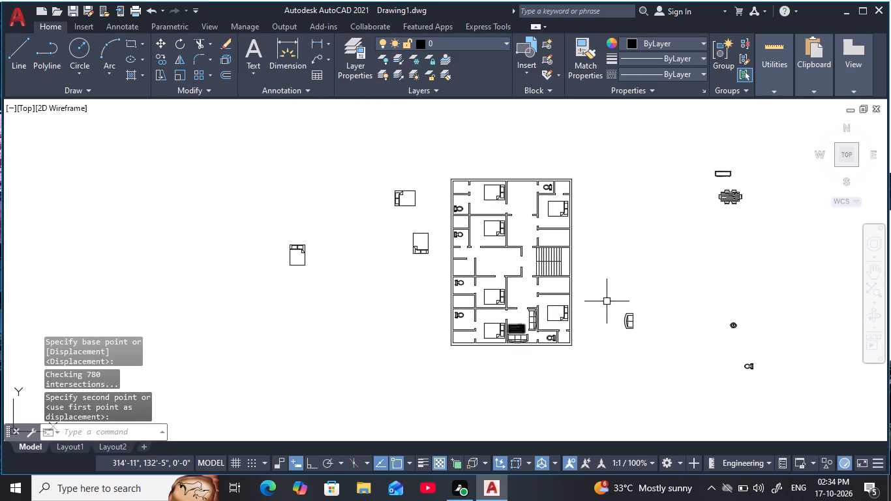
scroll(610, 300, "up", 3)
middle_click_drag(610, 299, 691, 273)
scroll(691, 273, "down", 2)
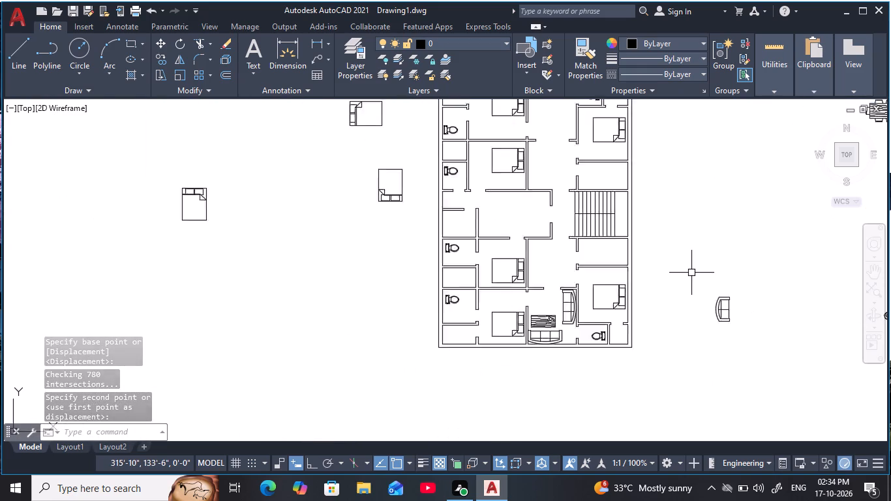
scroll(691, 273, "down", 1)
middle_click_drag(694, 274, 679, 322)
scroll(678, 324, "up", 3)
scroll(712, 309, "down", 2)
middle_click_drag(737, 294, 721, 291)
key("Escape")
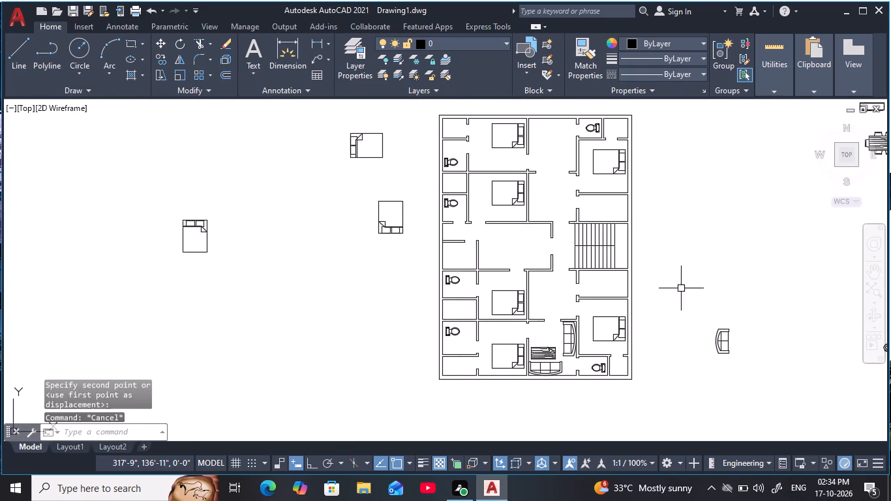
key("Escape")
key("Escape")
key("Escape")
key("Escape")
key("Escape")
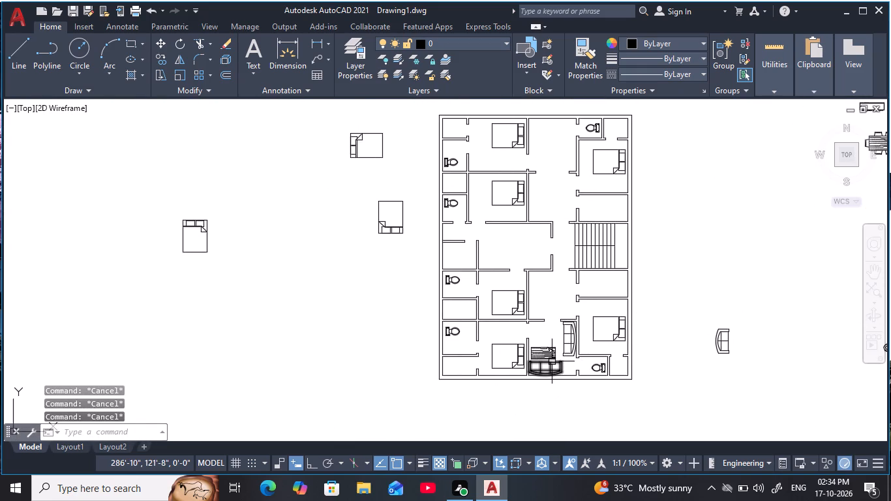
Copy the six-chair dining table from beside the floor plan into the space just north of the southern living area.
middle_click_drag(764, 267, 594, 371)
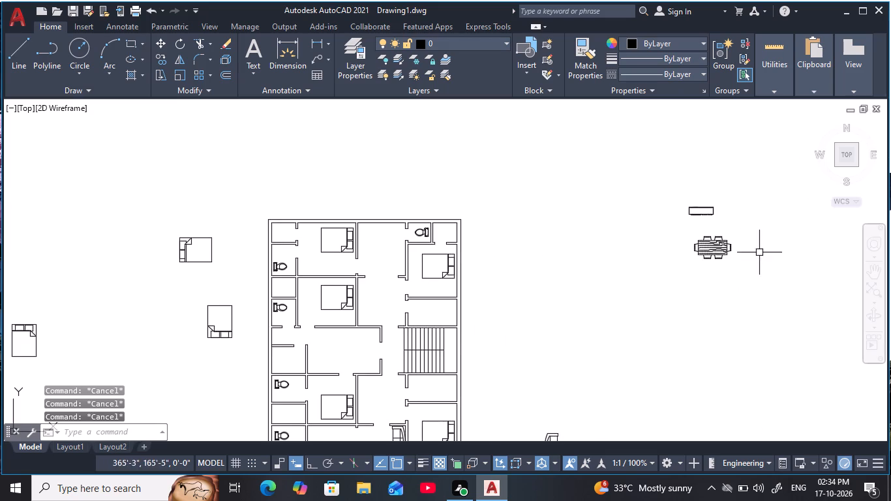
left_click(712, 248)
key("c")
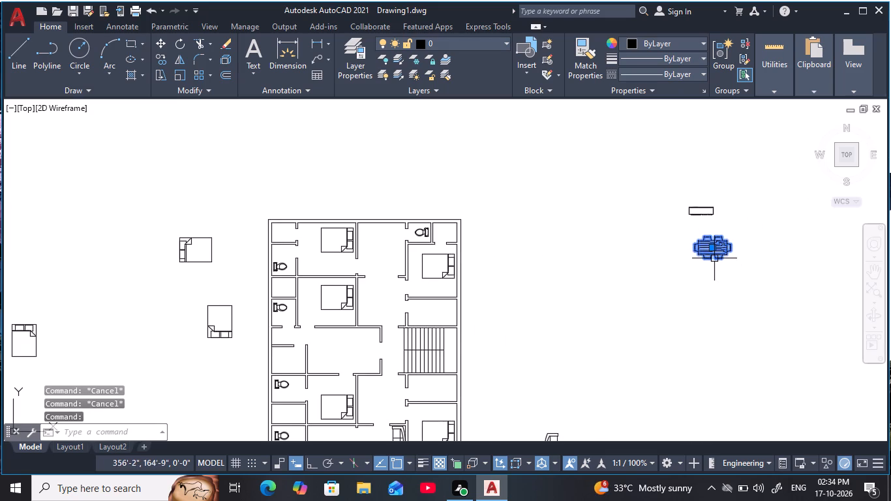
key("o")
key("space")
left_click(721, 267)
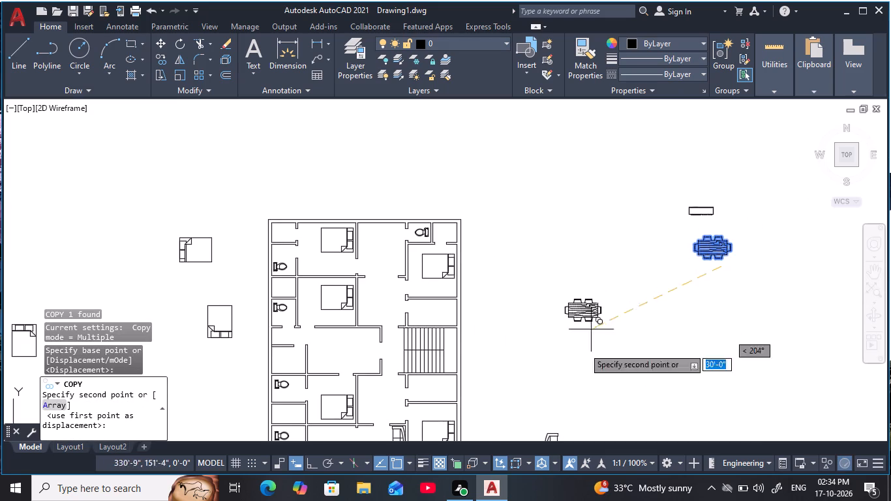
middle_click_drag(465, 411, 549, 322)
scroll(472, 331, "up", 2)
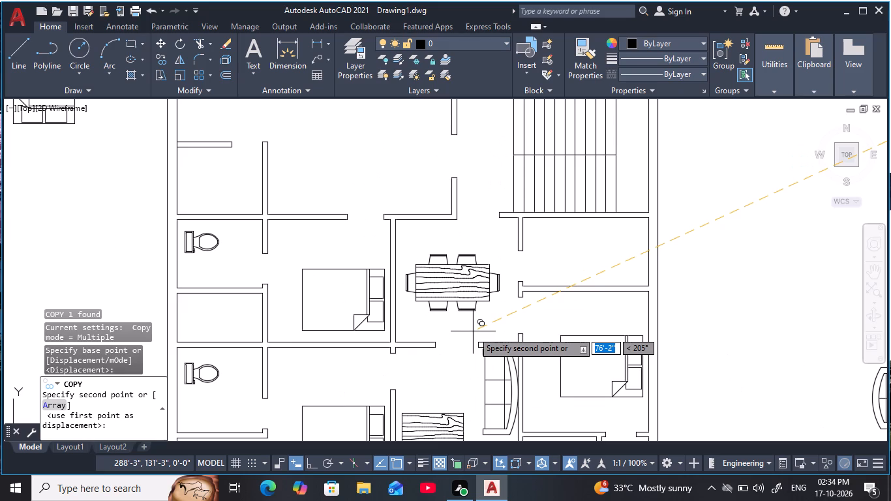
left_click(471, 329)
key("Escape")
key("Escape")
Rotate the copied dining table by 270° so its length runs north-south.
left_click(462, 278)
type("ro")
key("space")
left_click(459, 273)
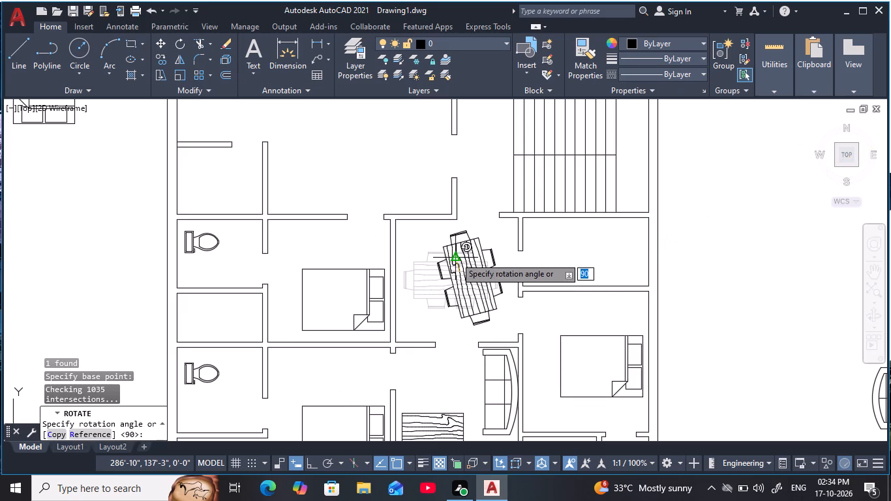
key("F8")
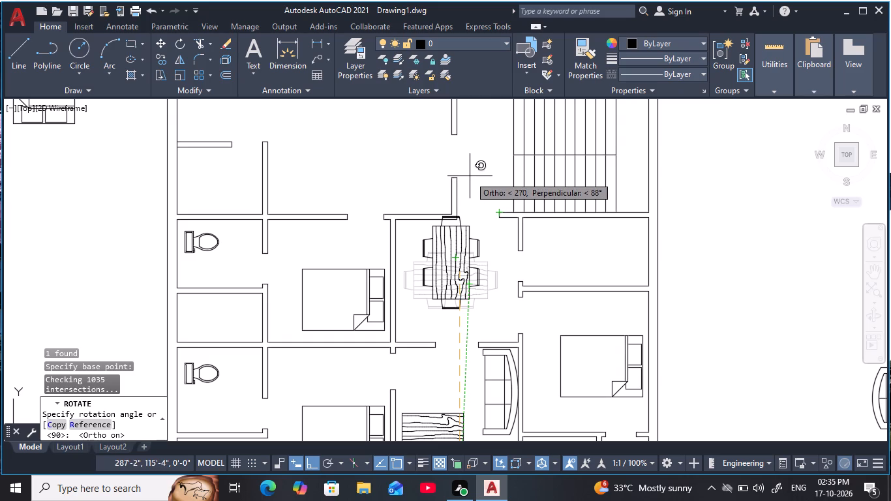
left_click(470, 176)
Move the rotated dining table slightly southwest, clear of the dining space's north wall.
left_click(468, 253)
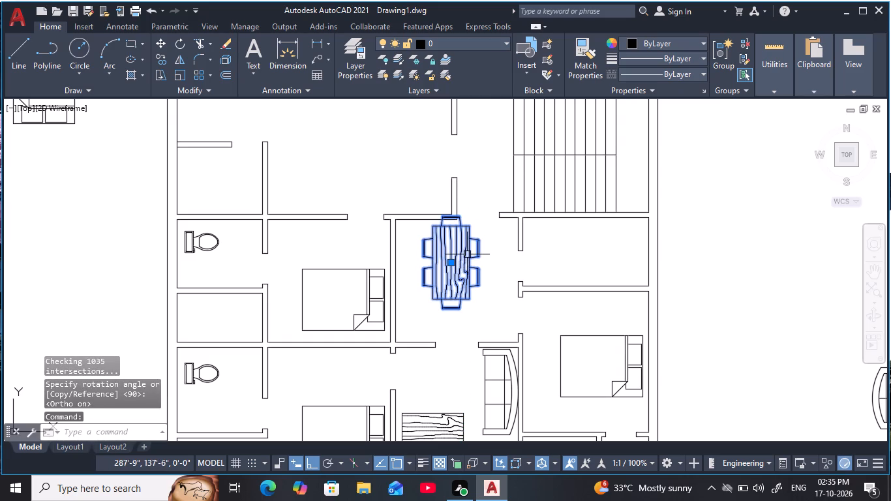
type("m")
key("space")
left_click(459, 258)
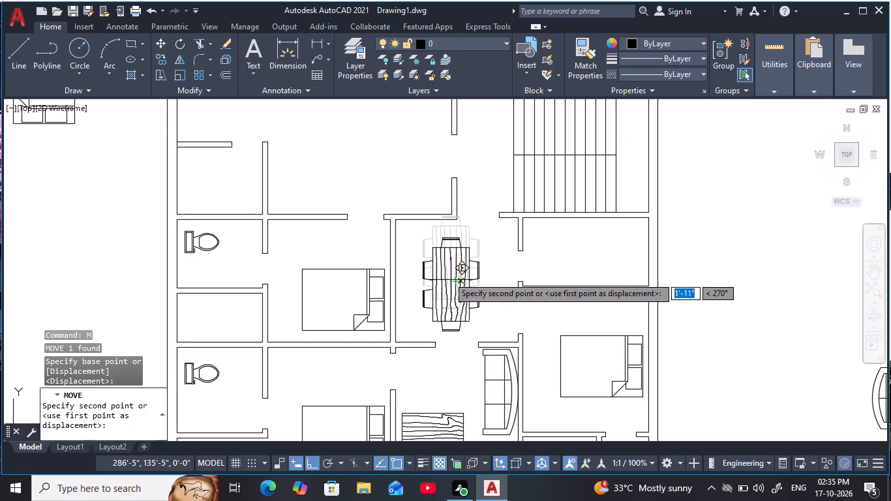
left_click(447, 273)
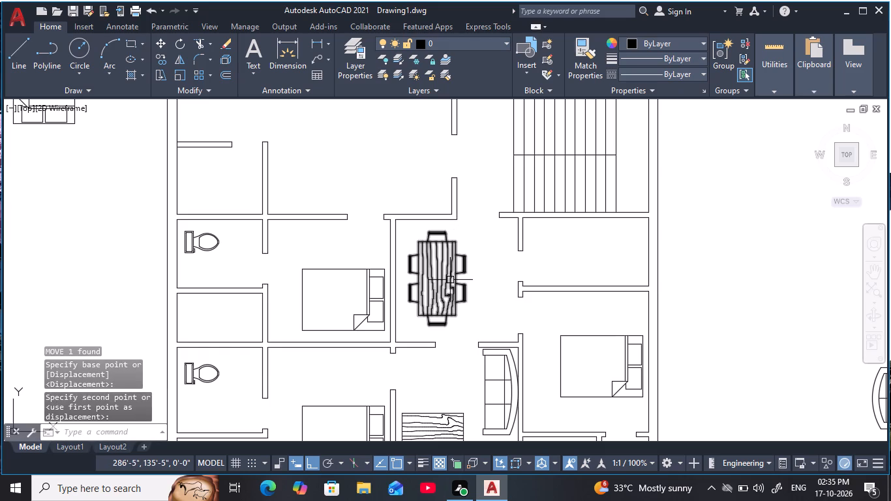
key("Escape")
scroll(488, 275, "down", 2)
middle_click_drag(494, 271, 486, 307)
key("Escape")
key("Escape")
key("Escape")
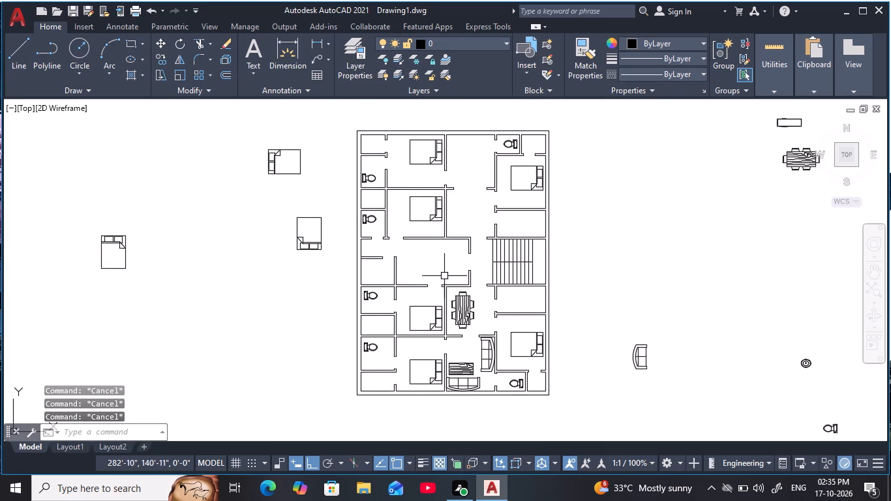
Copy the south-wall three-seat sofa about 24' northwest, to the southwest corner of the room west of the staircase.
scroll(443, 274, "up", 1)
middle_click_drag(443, 274, 447, 328)
scroll(444, 324, "down", 1)
middle_click_drag(444, 324, 434, 324)
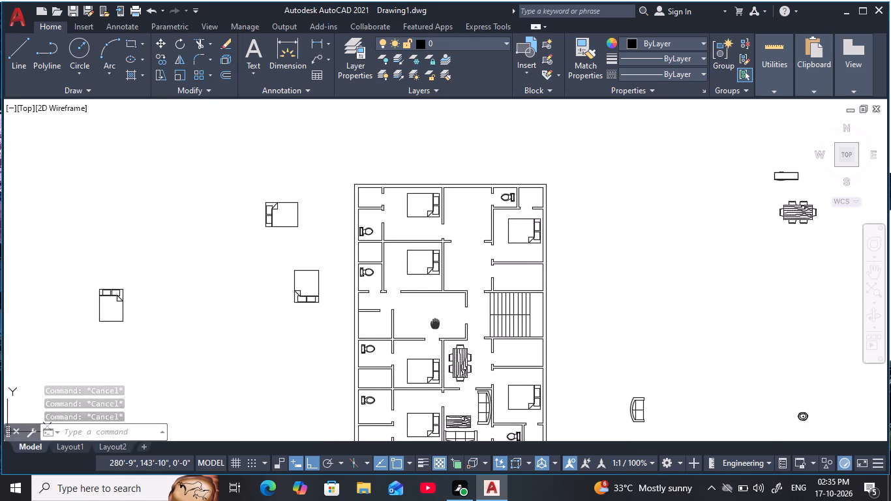
middle_click_drag(434, 324, 419, 324)
middle_click_drag(667, 353, 708, 243)
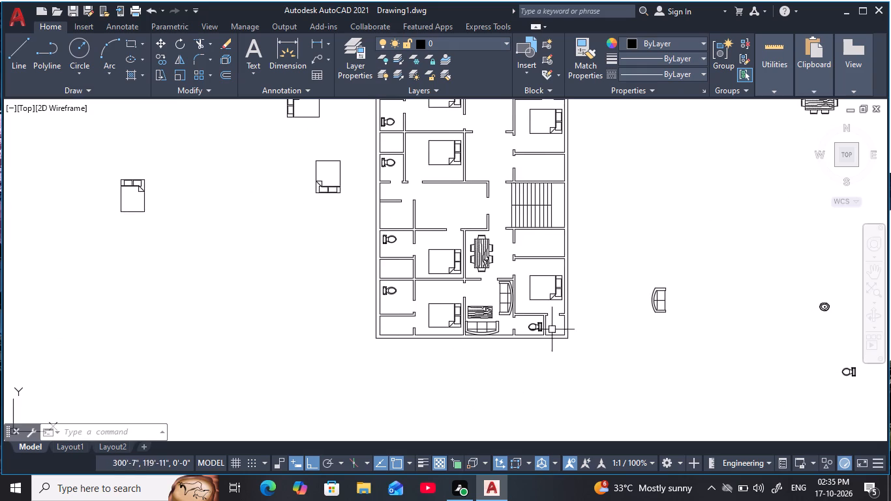
left_click(496, 327)
key("c")
key("o")
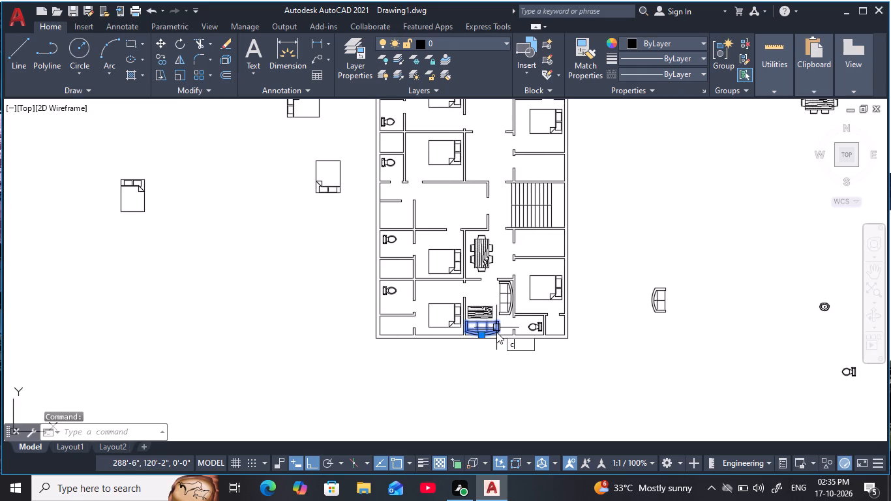
key("space")
left_click(481, 329)
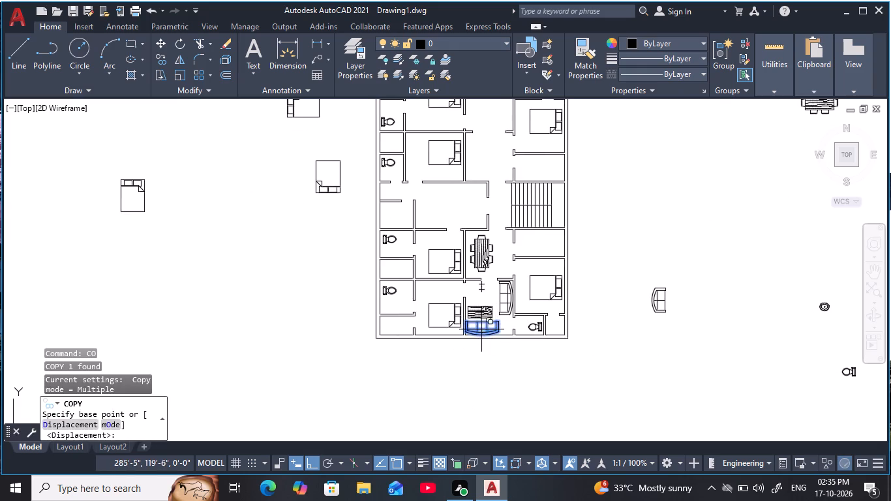
middle_click_drag(466, 217, 459, 223)
scroll(449, 229, "up", 2)
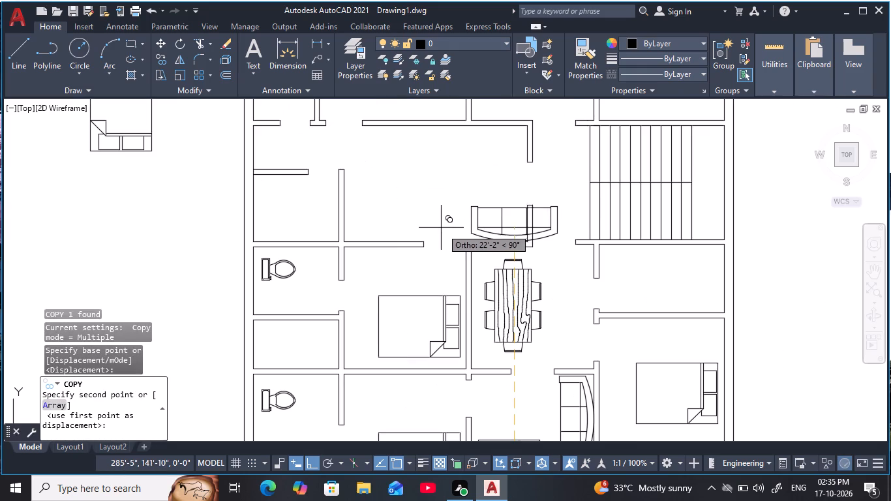
key("F8")
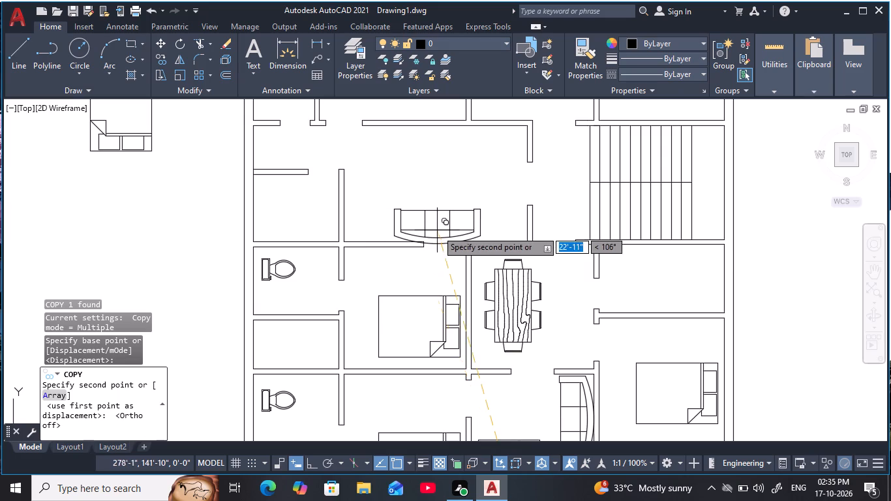
left_click(389, 225)
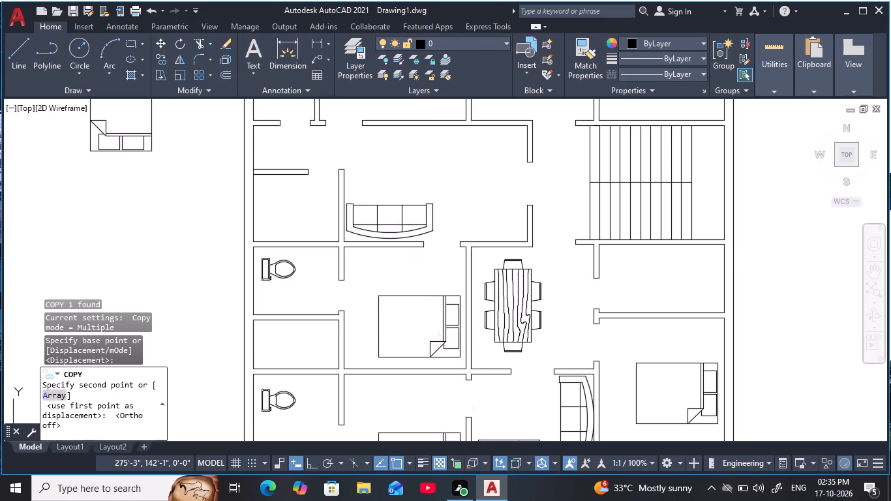
scroll(461, 205, "down", 1)
middle_click_drag(464, 205, 472, 234)
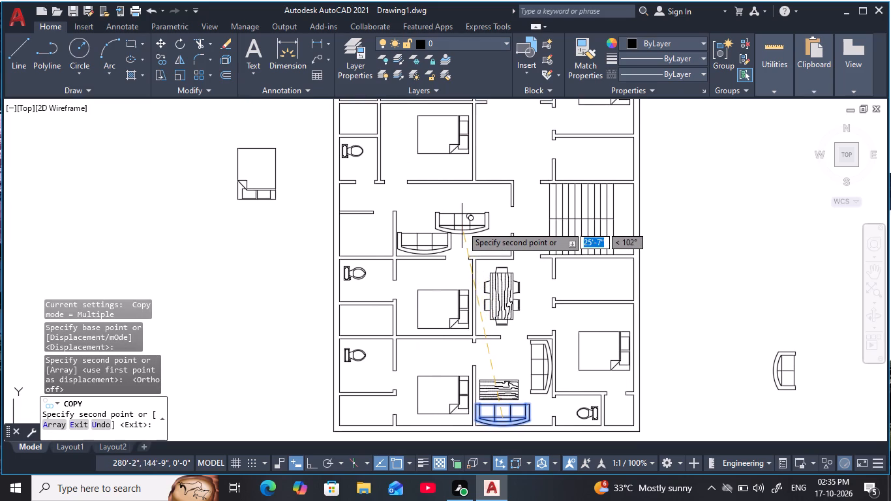
key("Escape")
key("Escape")
key("Escape")
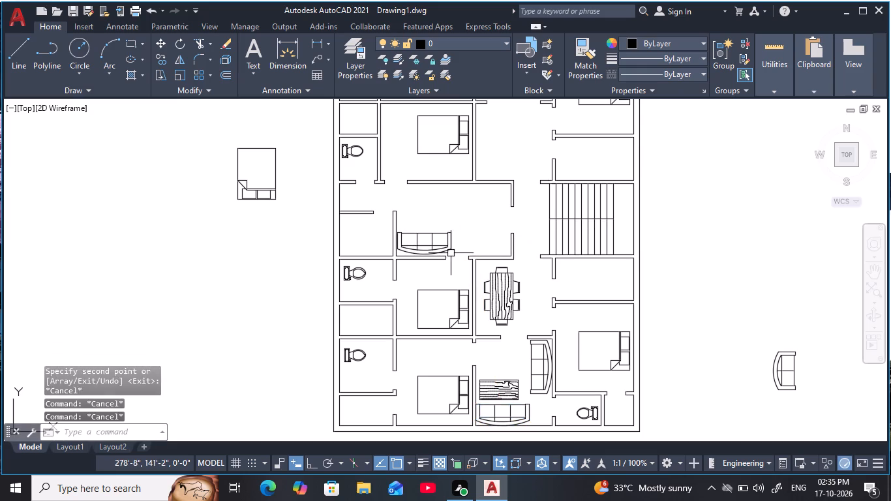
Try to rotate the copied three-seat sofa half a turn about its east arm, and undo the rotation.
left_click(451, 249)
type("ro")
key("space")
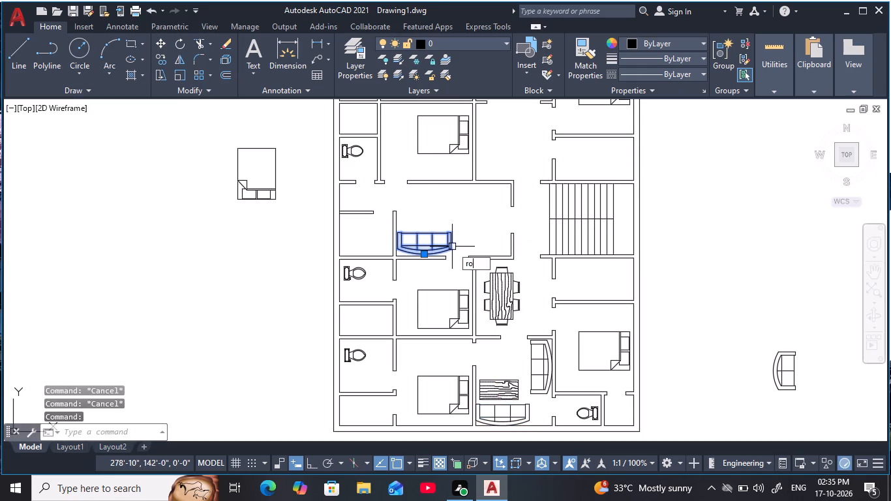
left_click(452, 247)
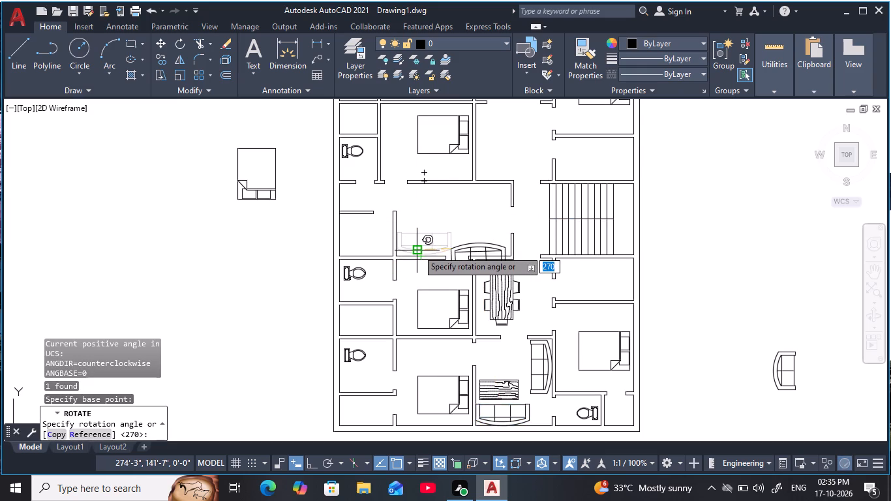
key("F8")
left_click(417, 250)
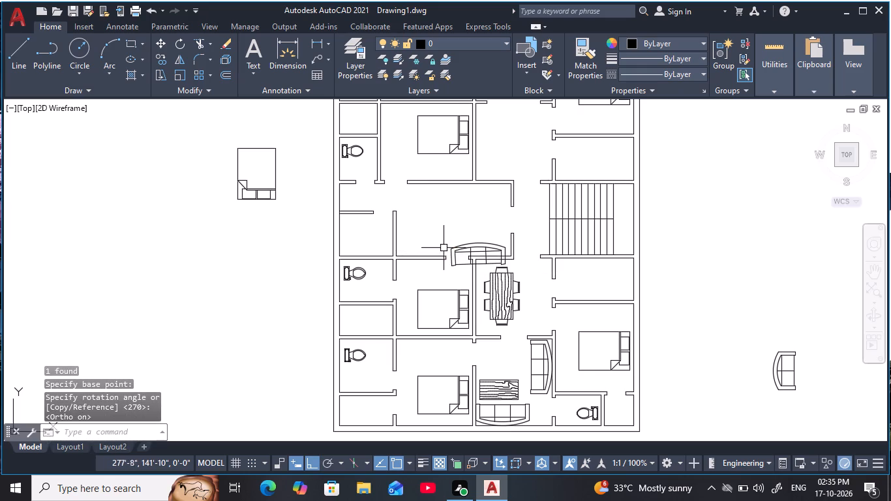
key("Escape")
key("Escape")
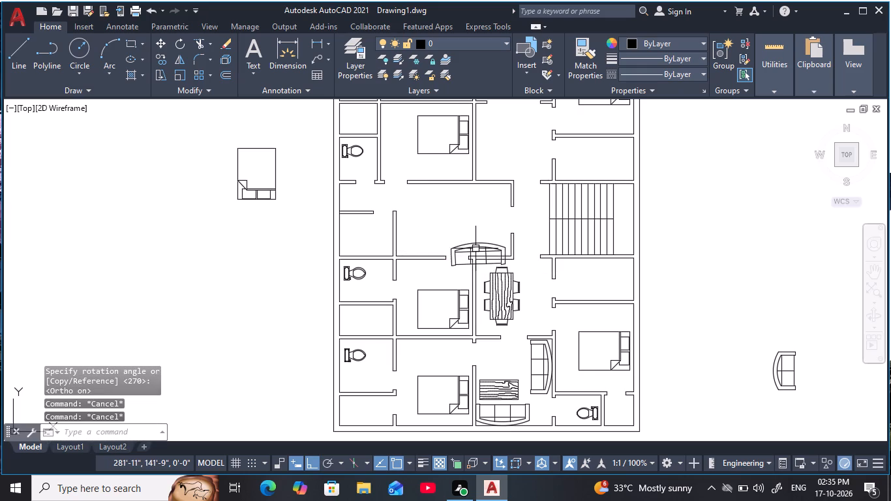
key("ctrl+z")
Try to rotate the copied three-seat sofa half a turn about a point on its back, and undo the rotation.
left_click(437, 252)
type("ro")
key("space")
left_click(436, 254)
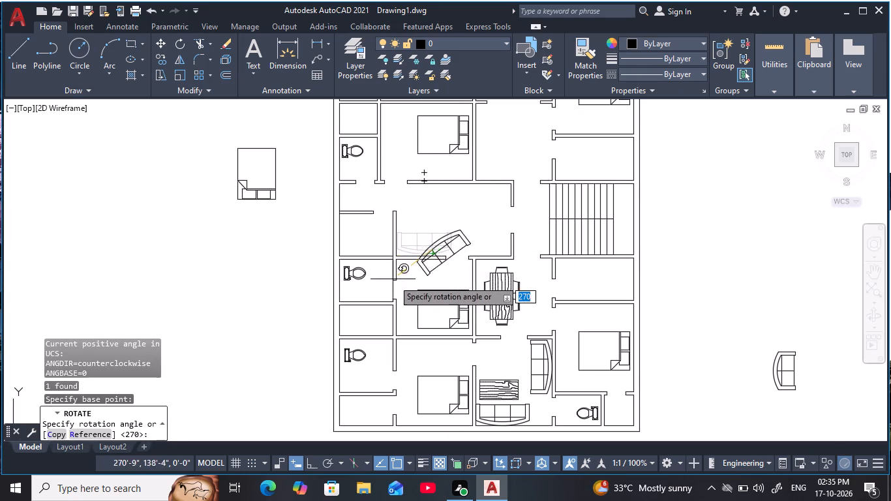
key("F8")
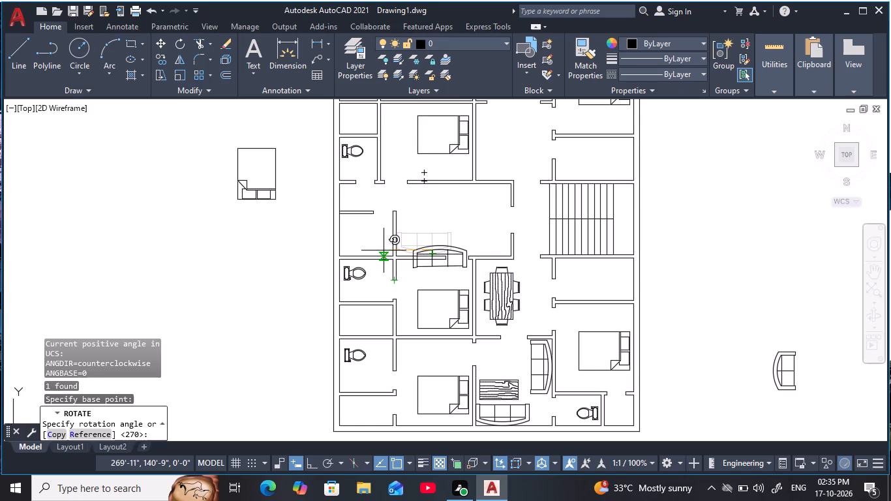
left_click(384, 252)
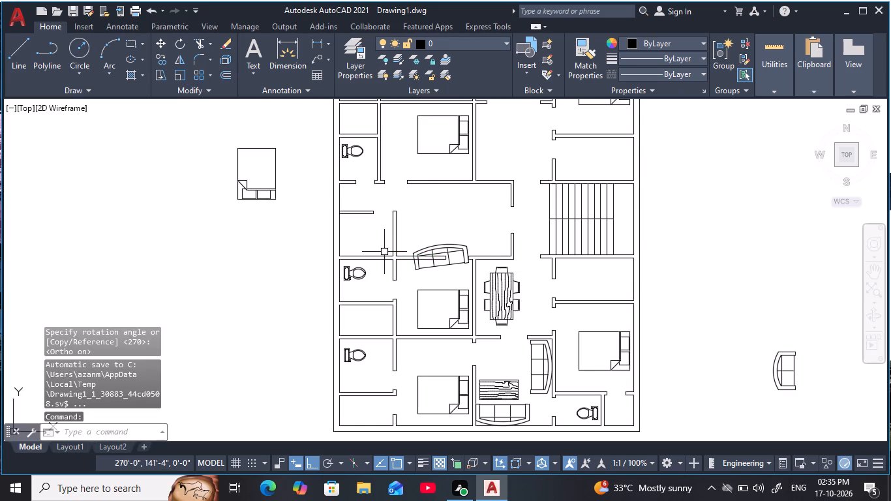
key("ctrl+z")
Rotate the copied three-seat sofa by 180° about a point near its back so its back faces north.
left_click(438, 249)
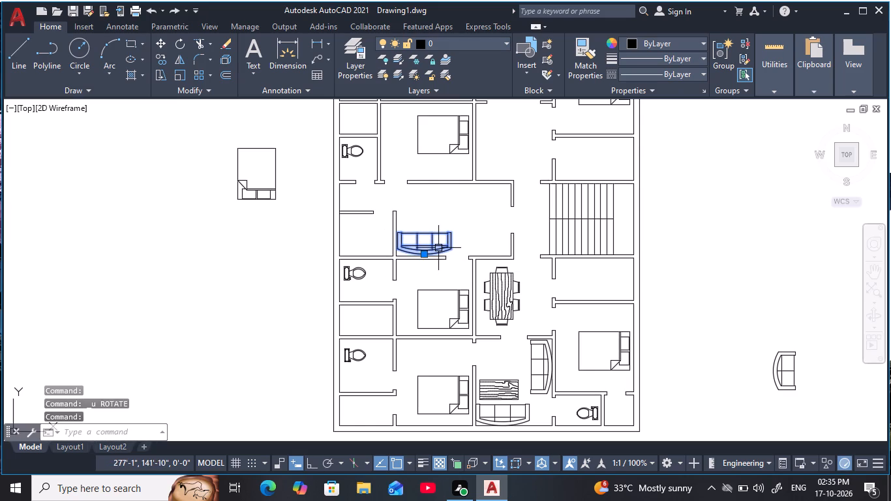
key("r")
key("o")
key("space")
left_click(434, 250)
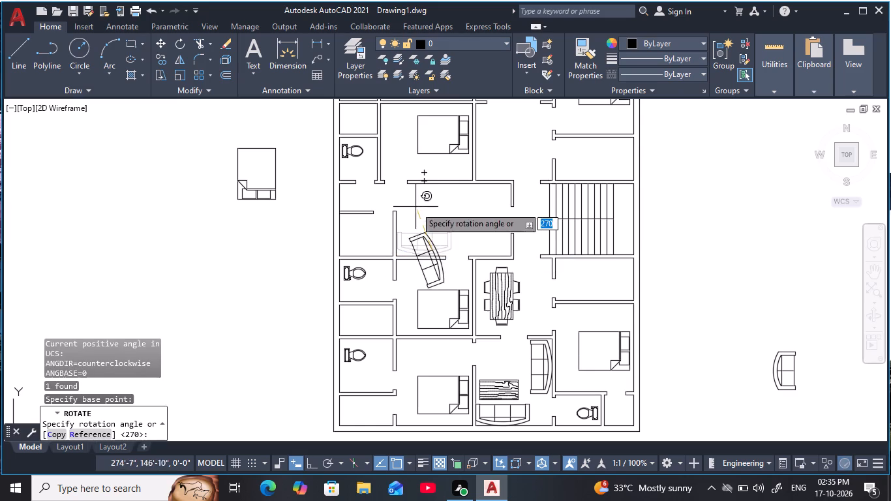
key("F8")
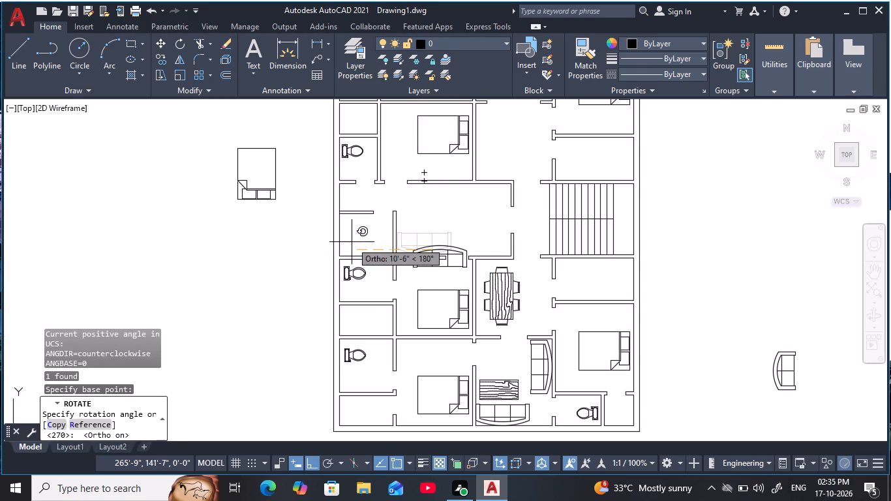
left_click(352, 242)
Move the rotated three-seat sofa about 9'-10" northeast, near the north wall at the northeast corner of the room west of the staircase.
left_click(453, 254)
key("m")
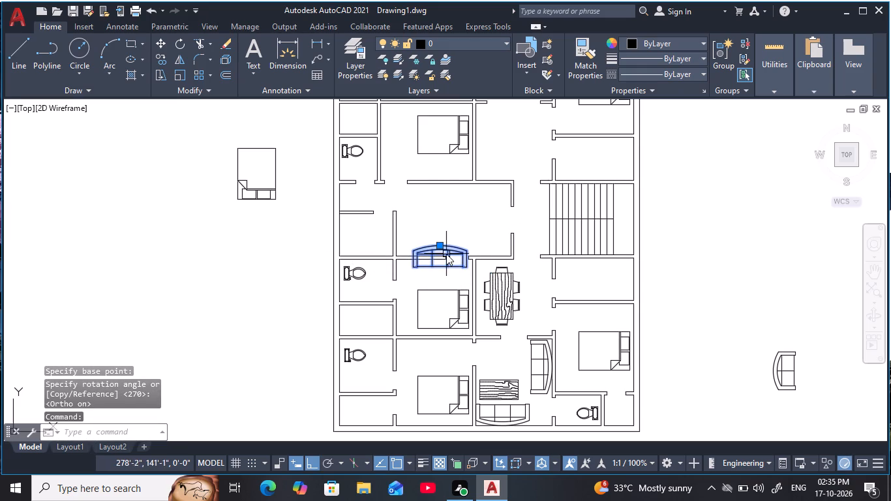
key("space")
left_click(439, 248)
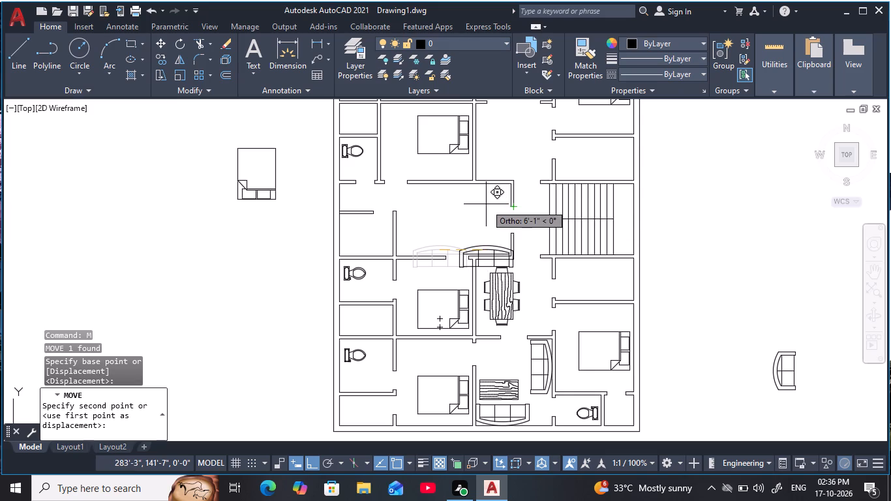
key("F8")
scroll(476, 207, "up", 2)
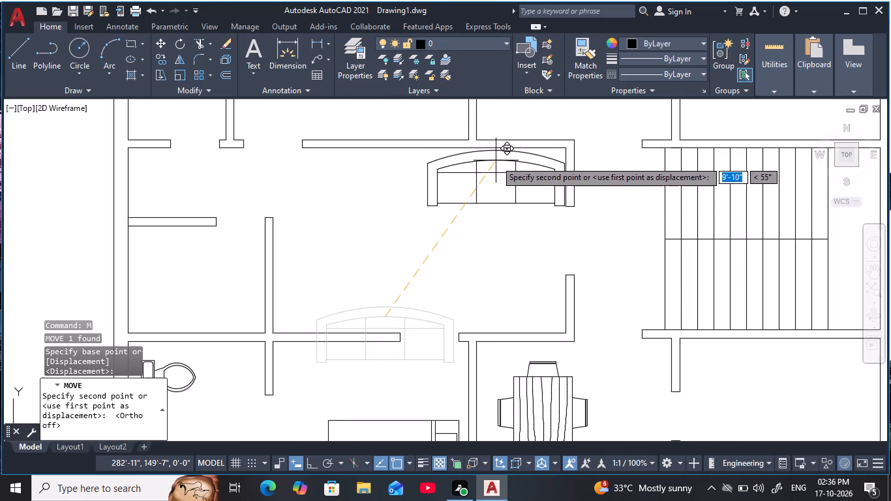
left_click(496, 160)
scroll(489, 238, "down", 1)
middle_click_drag(489, 238, 482, 228)
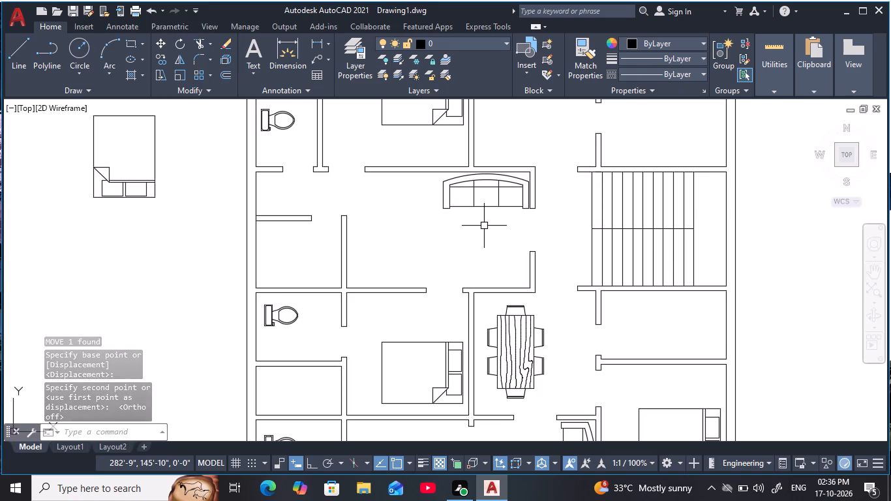
Copy the two-seat sofa lying east of the floor plan about 12'-10" northwest, still outside the plan.
scroll(559, 277, "down", 1)
middle_click_drag(559, 277, 496, 259)
left_click(759, 386)
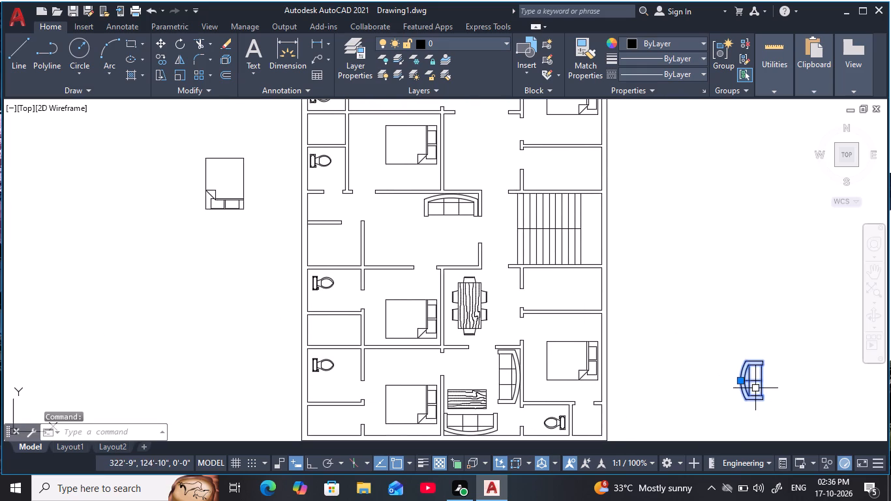
key("c")
key("o")
key("space")
left_click(750, 386)
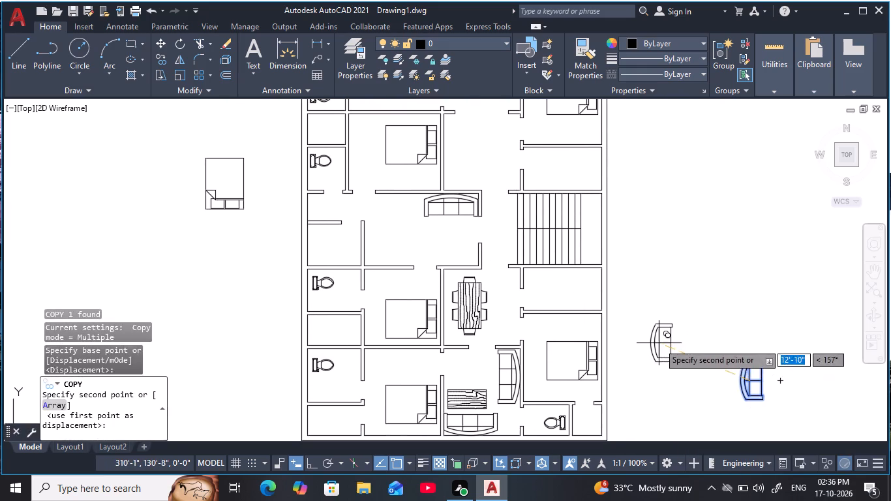
left_click(658, 343)
key("Escape")
key("Escape")
Rotate the copied two-seat sofa by 90° about a point near its middle so its back faces south.
left_click(662, 344)
type("ro")
key("space")
left_click(656, 346)
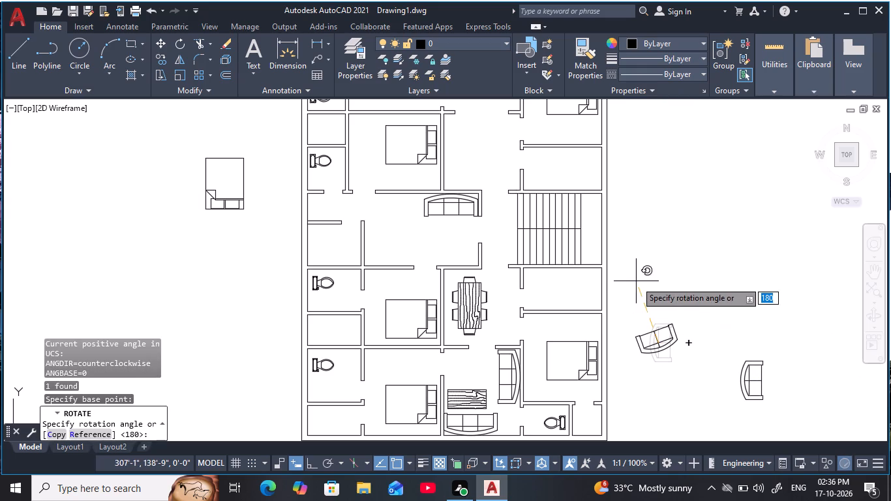
key("F8")
left_click(639, 292)
Move the rotated two-seat sofa about 28'-7" northwest, into the southeast corner of the living room west of the staircase.
left_click(671, 352)
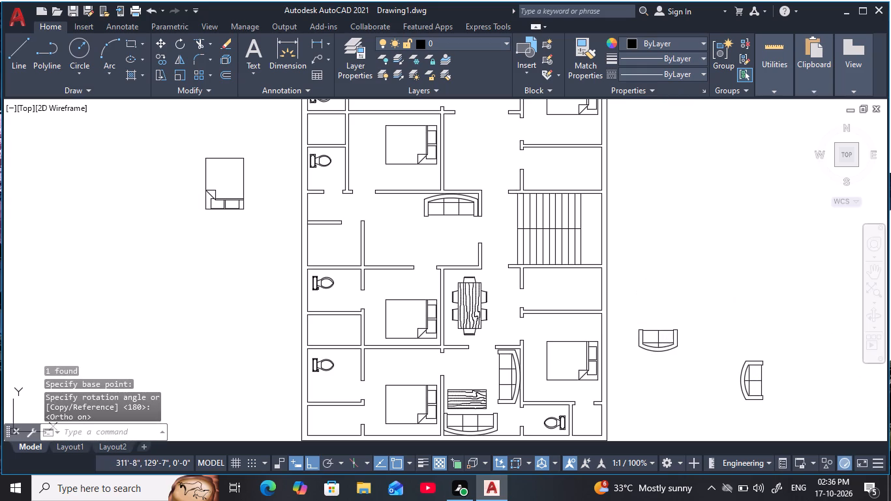
type("m")
key("space")
left_click(662, 349)
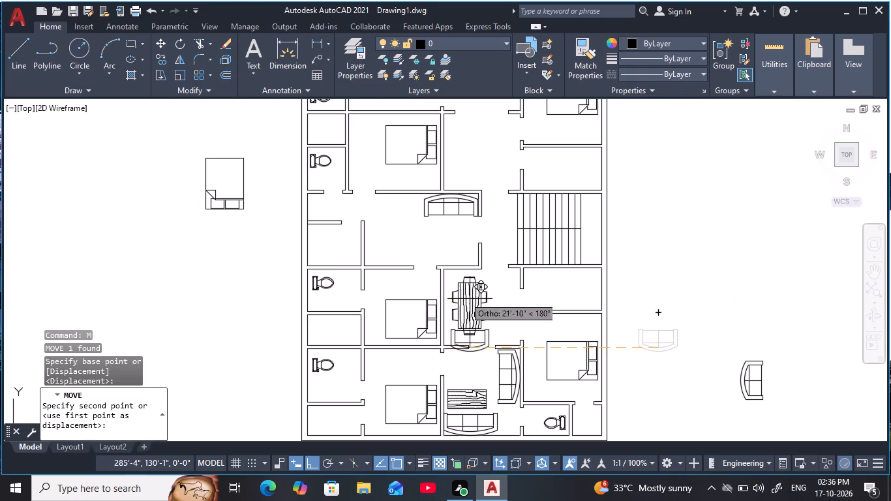
key("F8")
scroll(431, 265, "up", 2)
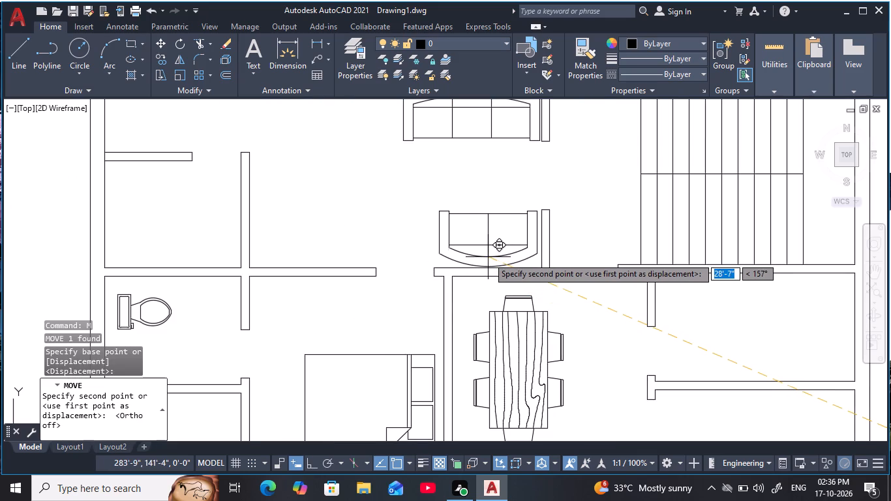
left_click(489, 258)
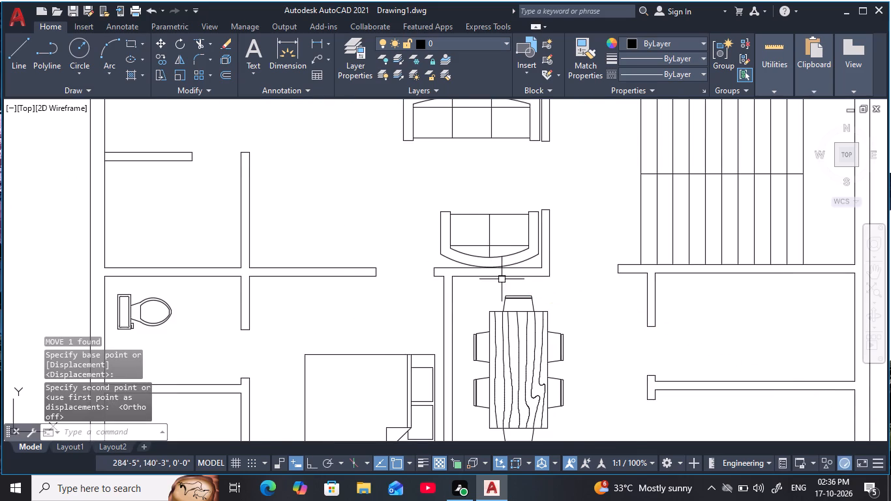
Copy the dining table about 13'-5" northwest, into the western part of the living room west of the staircase.
scroll(504, 281, "down", 1)
middle_click_drag(505, 281, 509, 290)
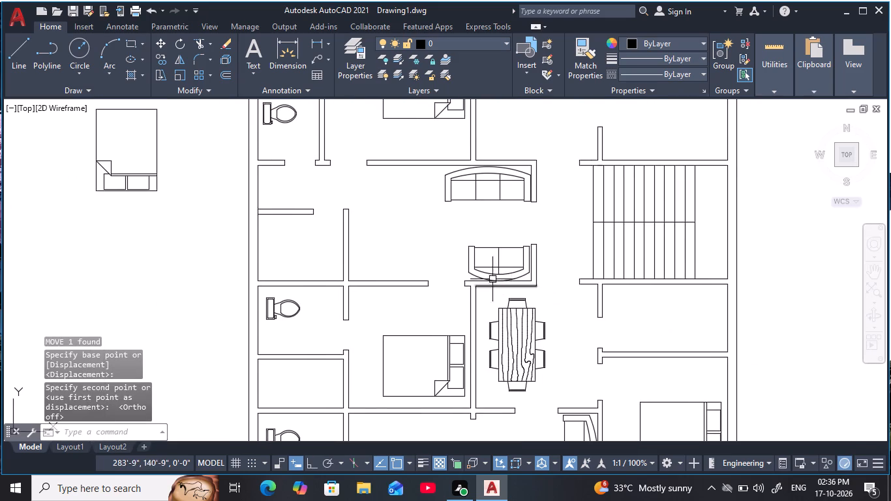
scroll(417, 251, "down", 1)
middle_click_drag(421, 250, 429, 262)
scroll(424, 254, "down", 1)
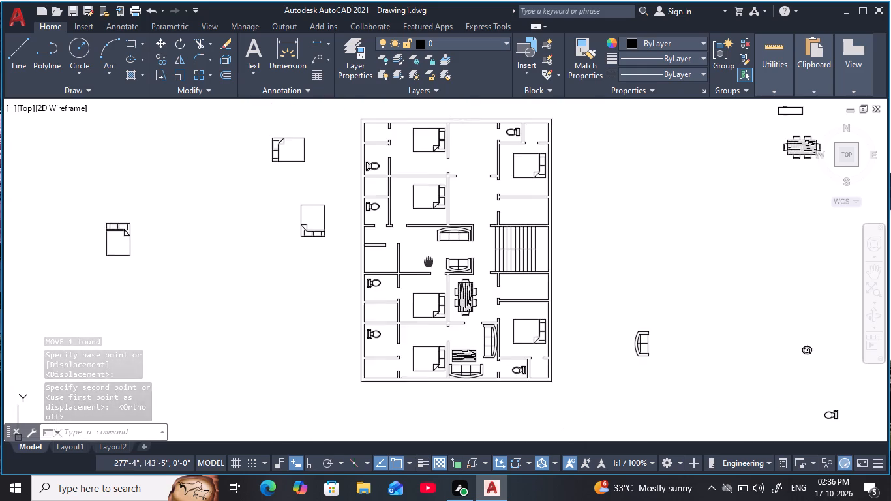
middle_click_drag(429, 262, 431, 266)
scroll(434, 266, "up", 1)
left_click(487, 309)
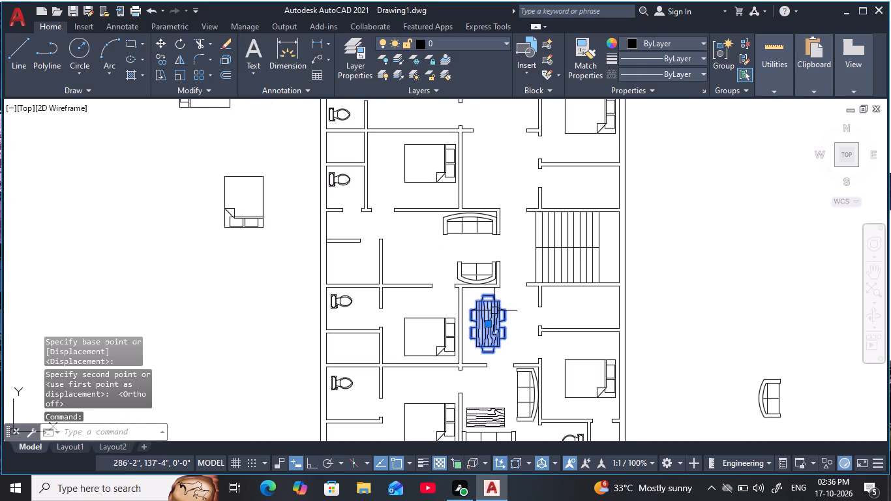
key("c")
key("o")
key("space")
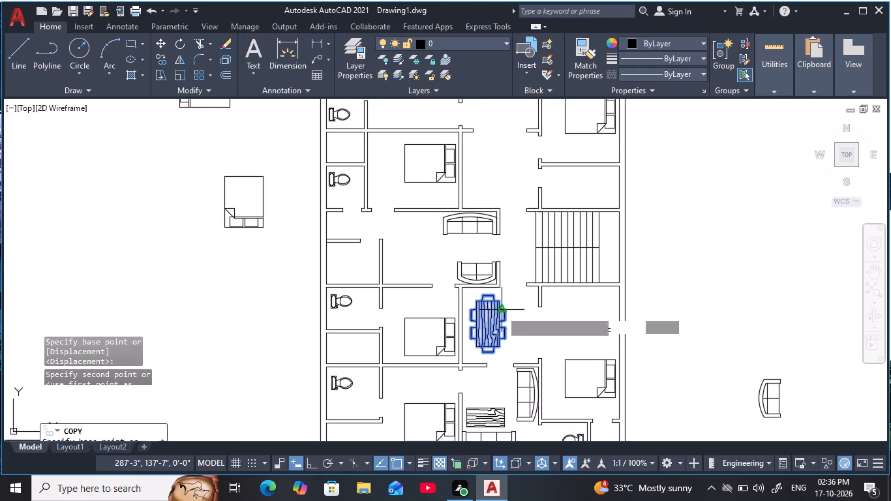
left_click(487, 327)
scroll(398, 262, "up", 2)
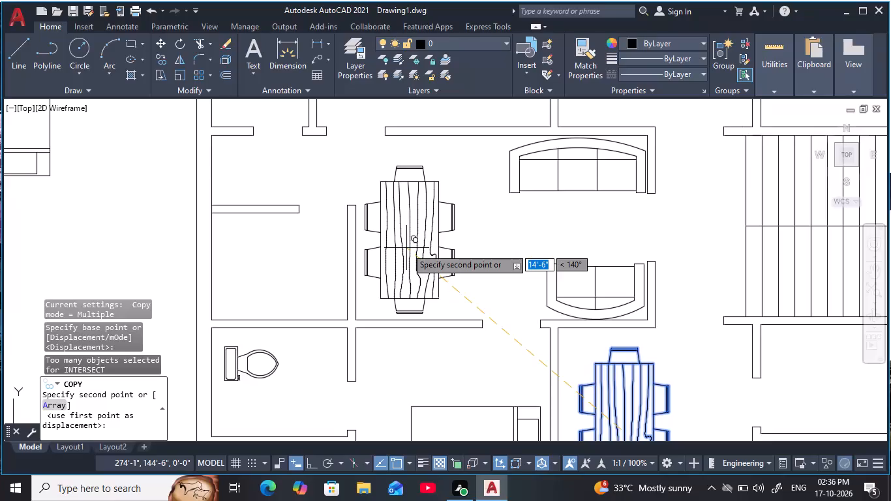
left_click(403, 286)
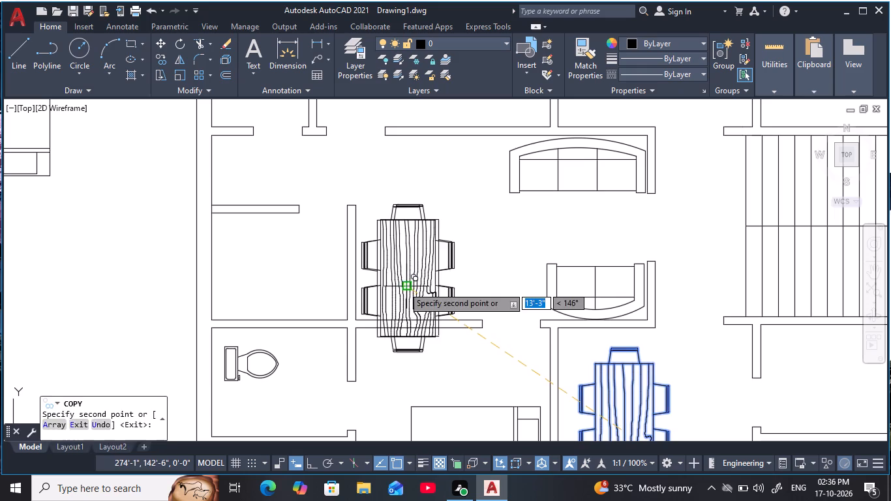
key("Escape")
key("Escape")
key("Escape")
Scale the copied dining table down to about two-thirds of its size, about a point near its centre.
left_click(407, 291)
key("s")
type("c")
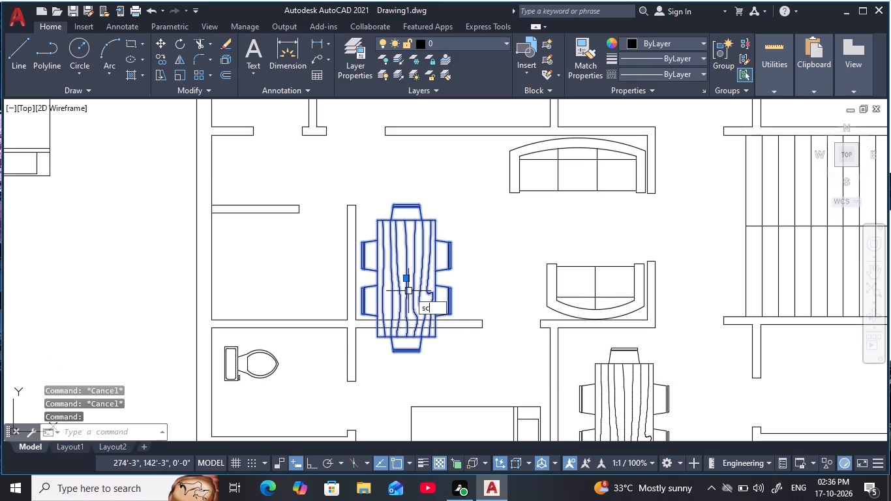
key("space")
left_click(407, 273)
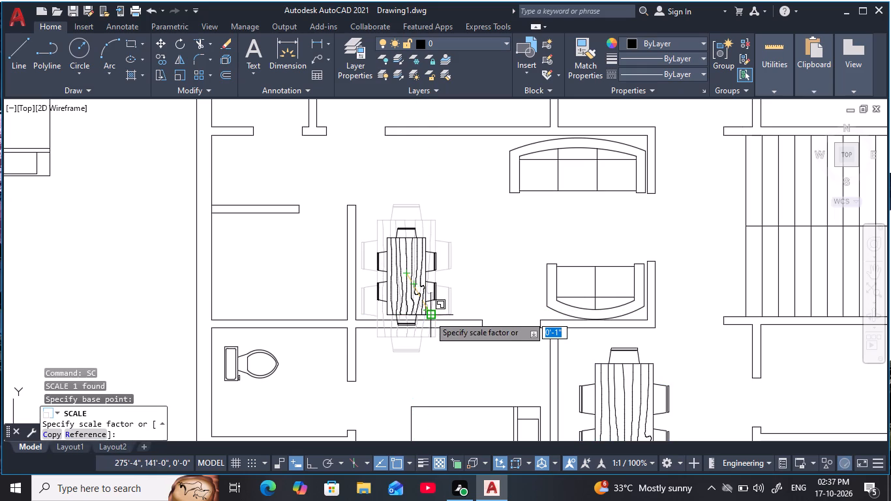
left_click(429, 316)
Move the scaled-down dining table slightly north so it stands clear of the room's south wall.
left_click(421, 294)
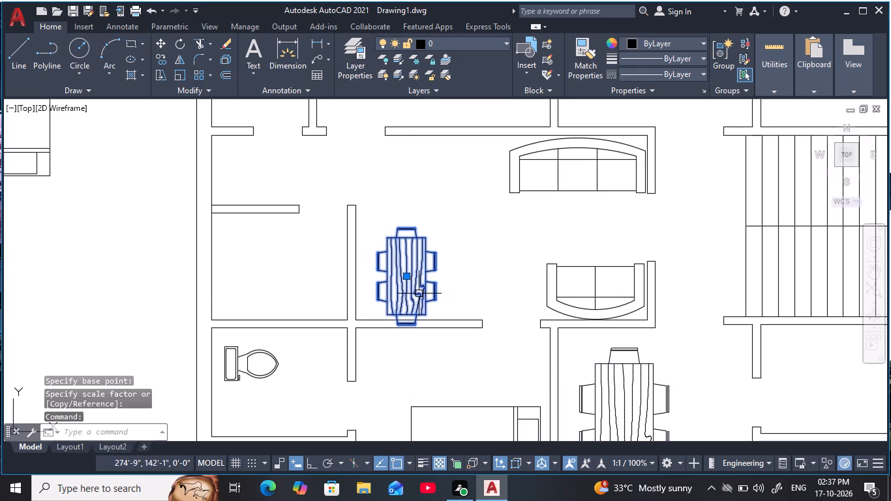
type("m")
key("space")
left_click(400, 274)
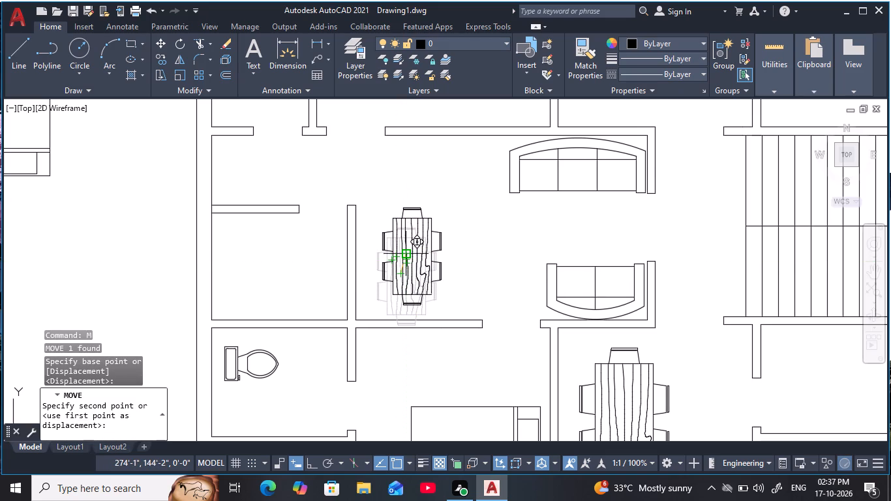
left_click(407, 254)
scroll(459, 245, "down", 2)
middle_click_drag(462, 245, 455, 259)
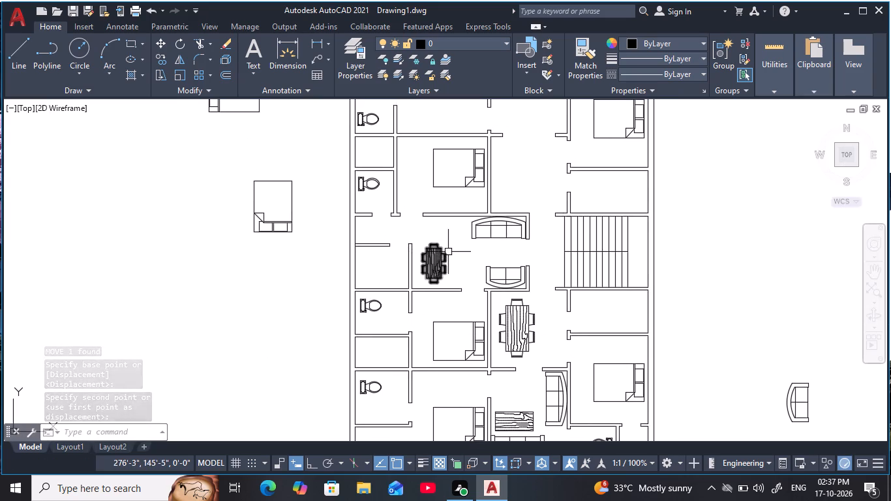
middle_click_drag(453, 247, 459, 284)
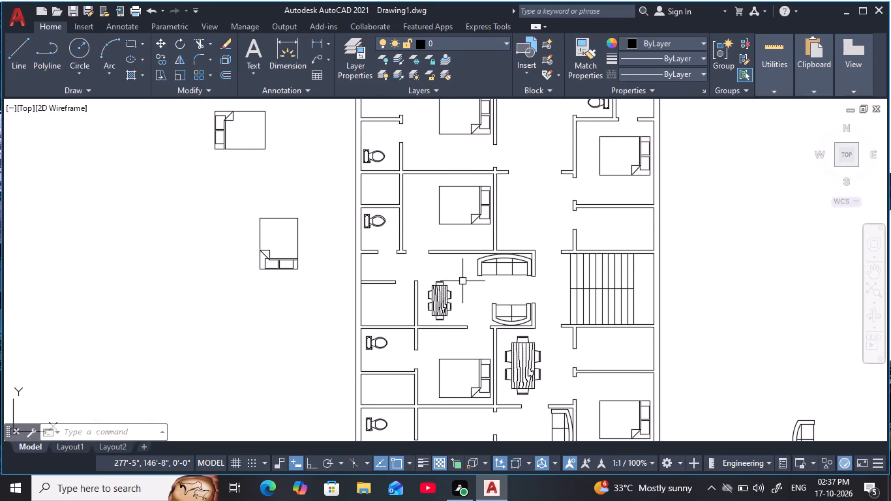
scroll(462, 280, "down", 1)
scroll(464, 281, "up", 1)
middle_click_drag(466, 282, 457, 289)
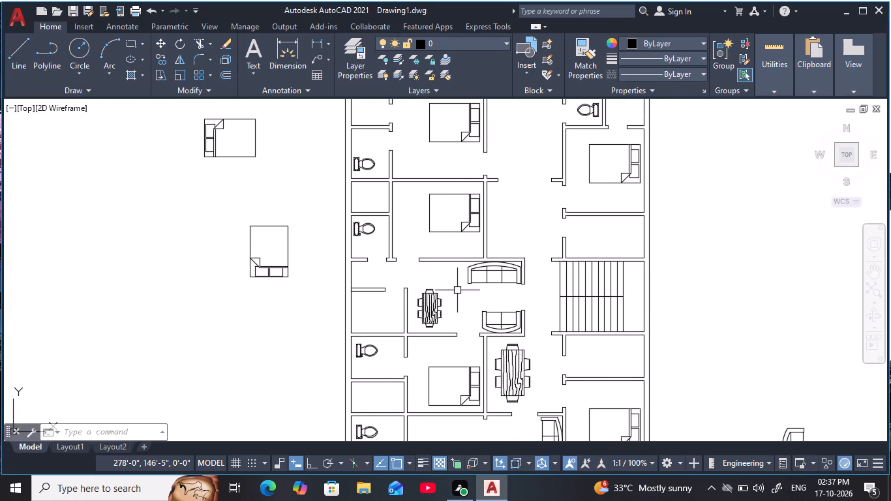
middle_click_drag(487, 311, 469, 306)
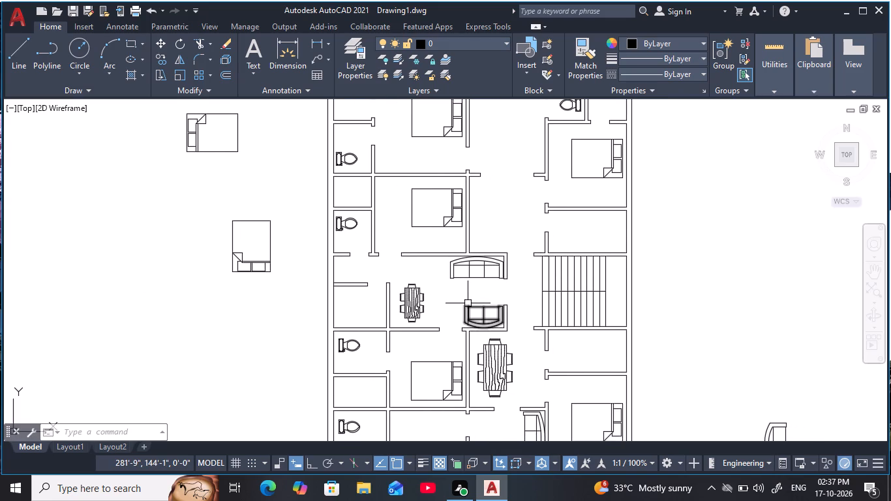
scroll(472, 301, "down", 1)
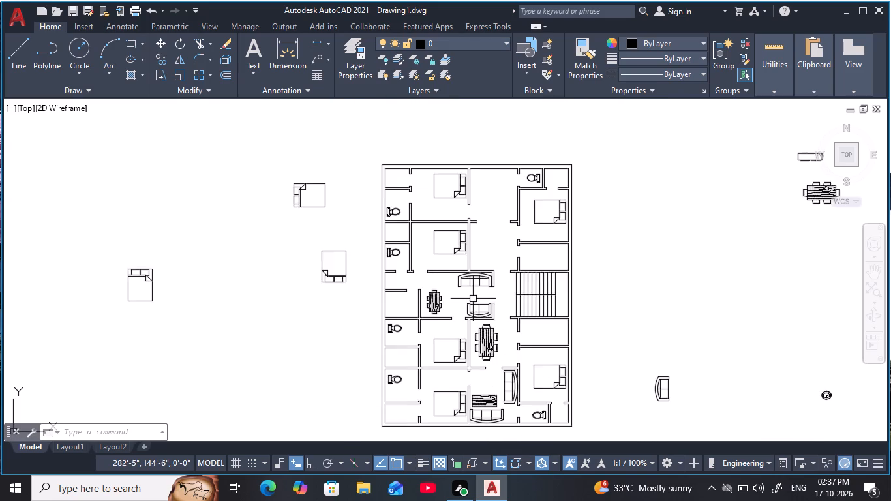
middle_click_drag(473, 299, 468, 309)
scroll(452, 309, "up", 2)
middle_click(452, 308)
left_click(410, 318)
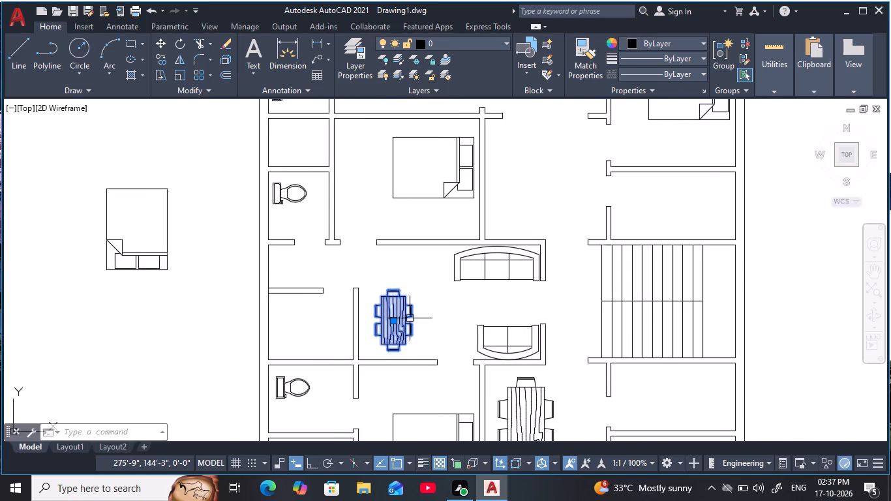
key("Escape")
Copy the full-size dining table about 20'-2" north, into the space just north of the living room with the two sofas.
middle_click_drag(491, 320, 497, 252)
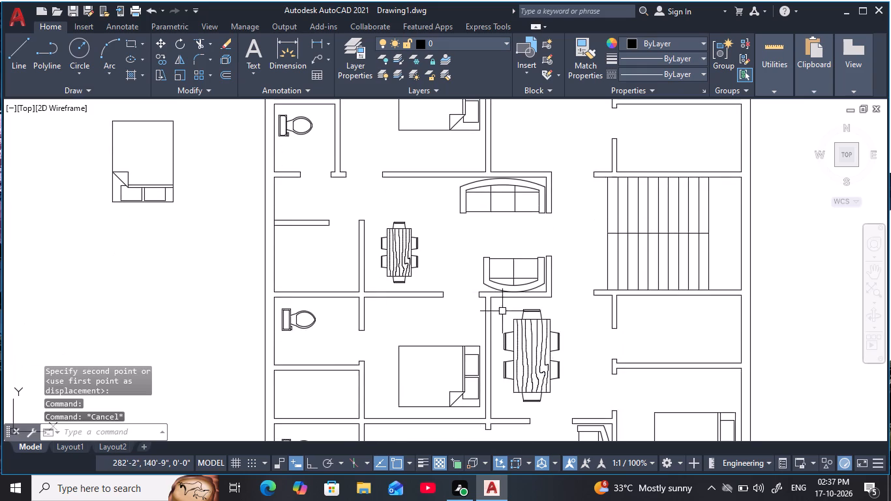
left_click(512, 339)
type("co")
key("space")
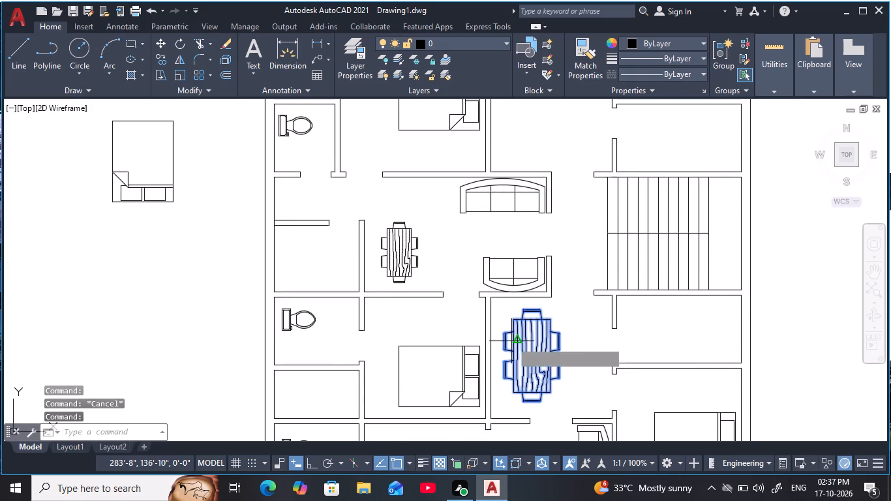
left_click(532, 354)
middle_click_drag(522, 235, 530, 374)
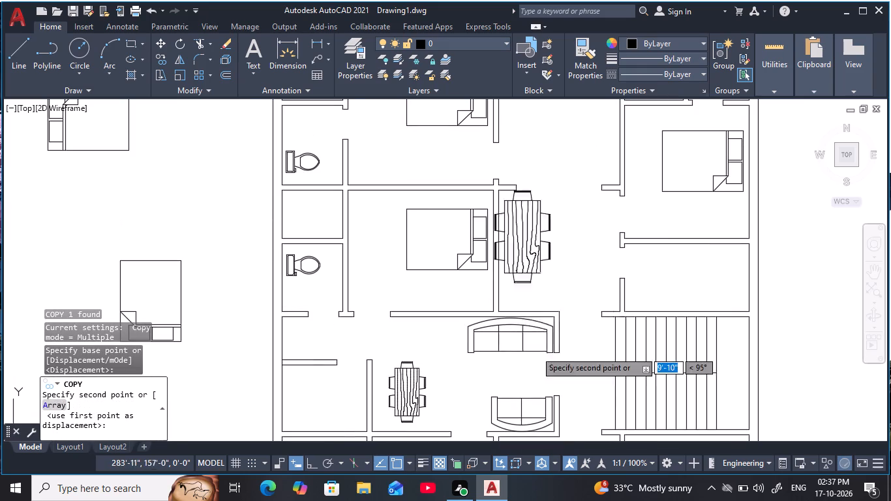
left_click(537, 250)
scroll(561, 240, "down", 2)
middle_click_drag(562, 240, 563, 284)
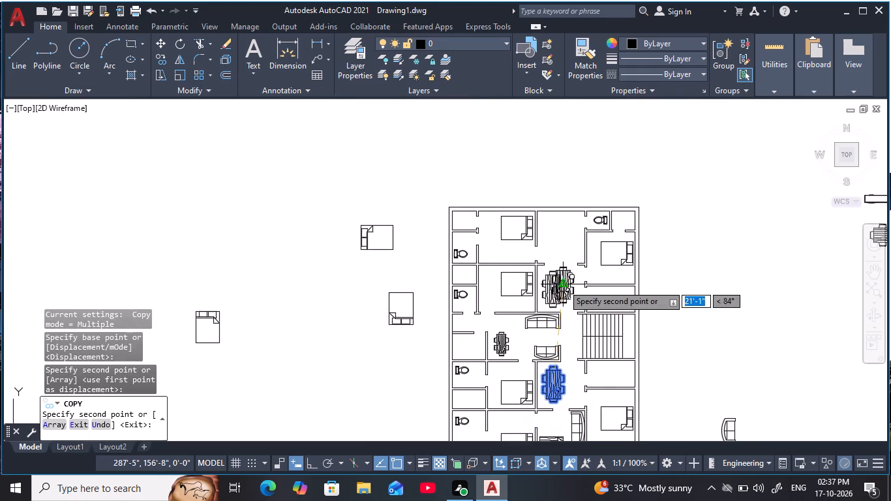
key("Escape")
key("Escape")
key("Escape")
key("Escape")
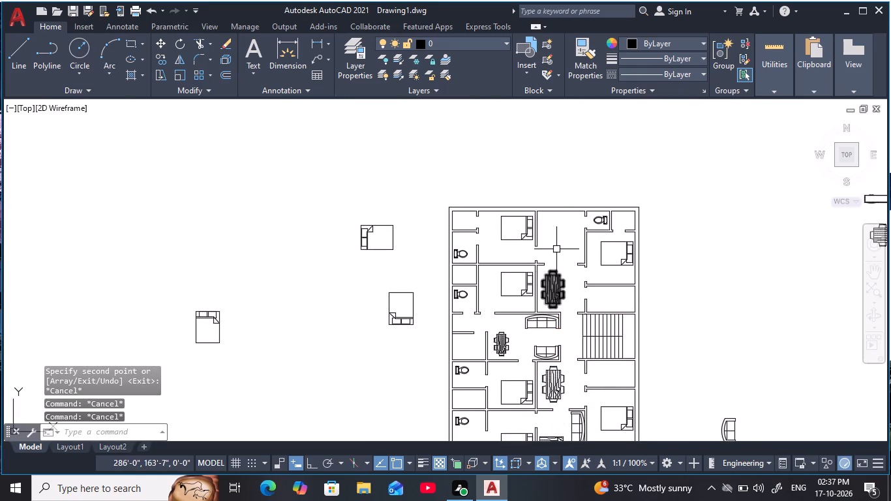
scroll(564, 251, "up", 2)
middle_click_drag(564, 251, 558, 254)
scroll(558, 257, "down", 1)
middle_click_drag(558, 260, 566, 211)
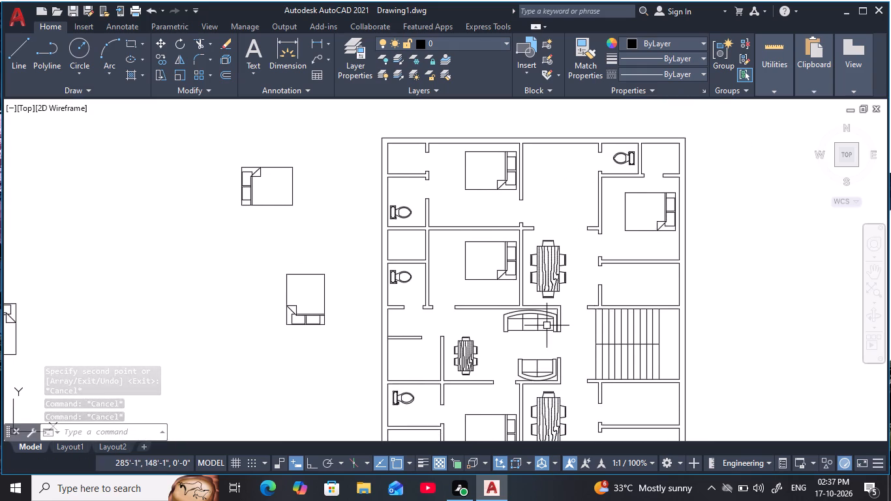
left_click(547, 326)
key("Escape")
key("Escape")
Copy the three-seat sofa on the southern living room's east wall about 38'-5" north, beside the northern living room's east wall.
scroll(746, 330, "down", 1)
middle_click_drag(743, 327, 605, 196)
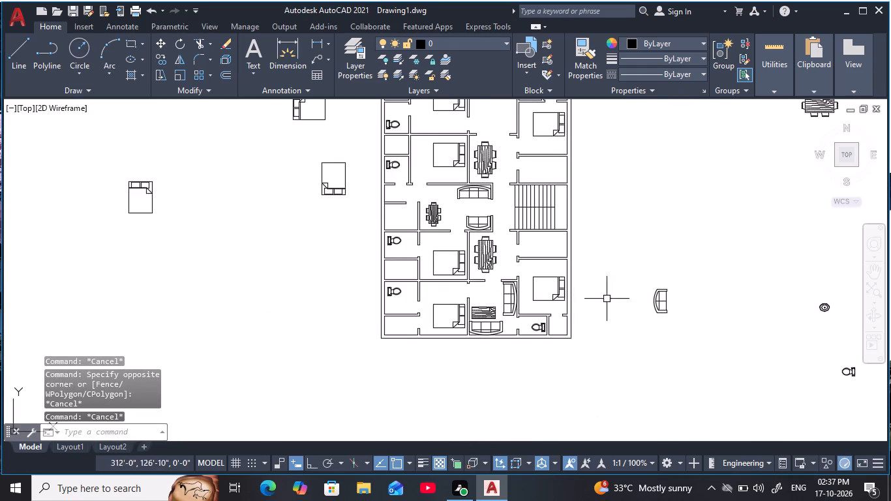
scroll(516, 304, "up", 1)
left_click(515, 303)
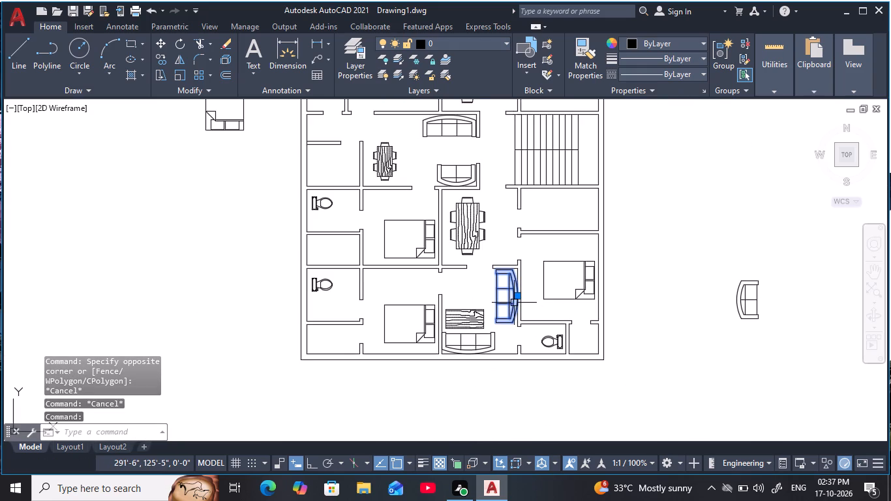
key("c")
type("o")
key("space")
left_click(513, 301)
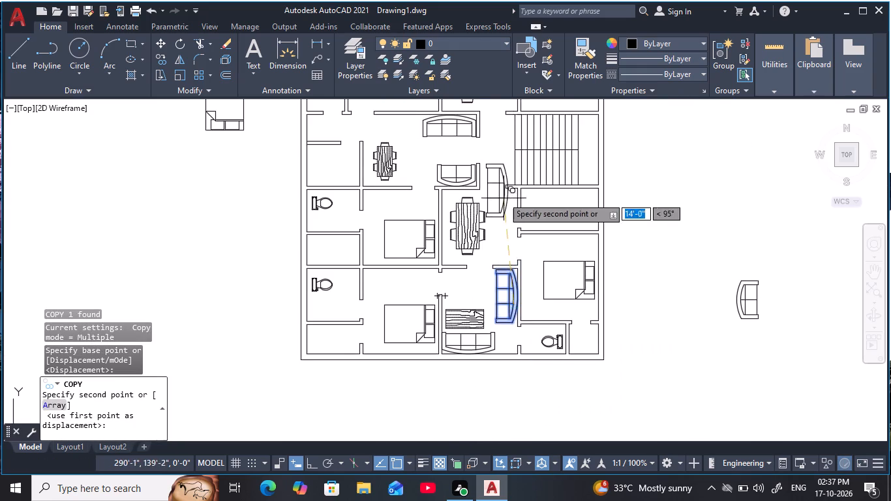
middle_click_drag(503, 197, 544, 380)
middle_click_drag(562, 232, 570, 331)
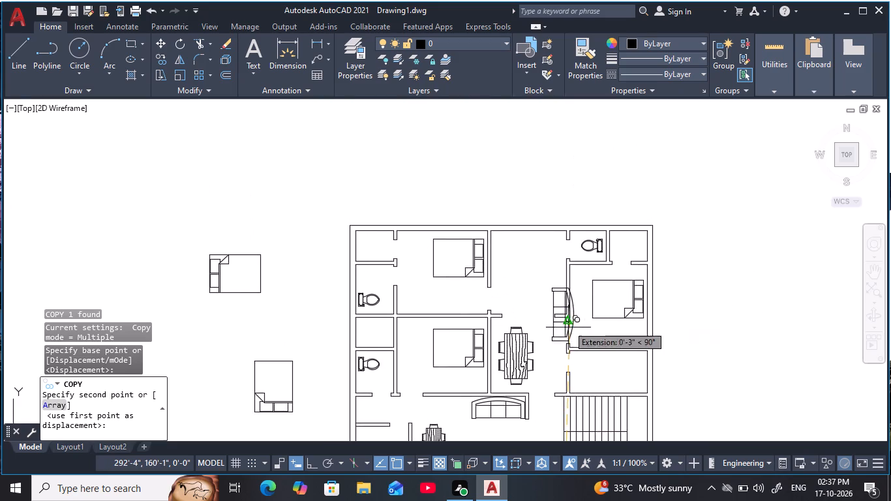
scroll(562, 332, "up", 2)
middle_click_drag(561, 309, 575, 385)
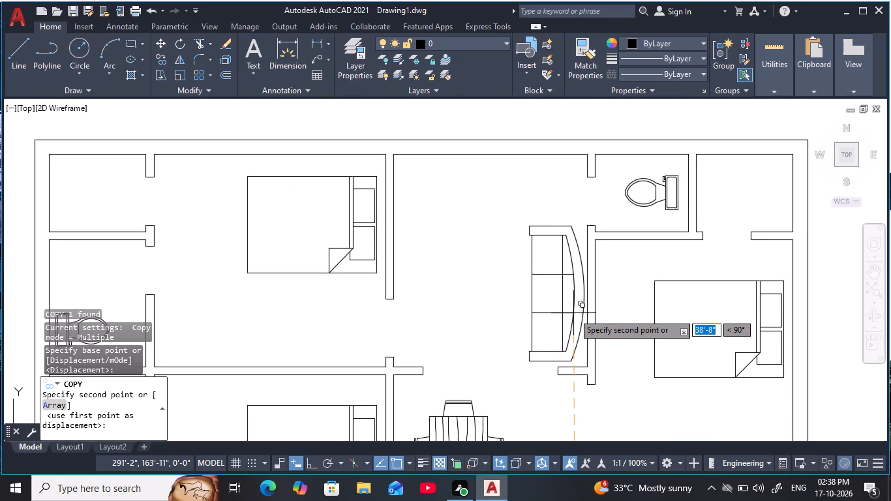
left_click(573, 318)
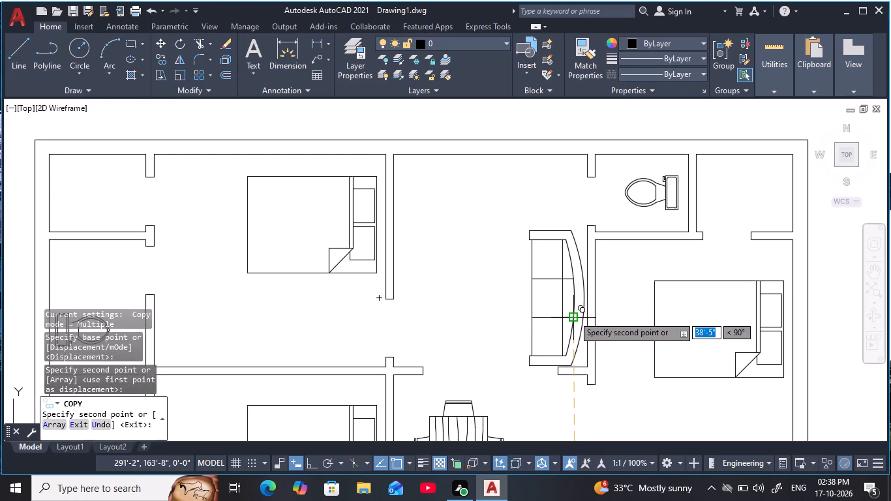
Place a second copy of the three-seat sofa in the northern living room, west of the sofa on its east wall.
middle_click_drag(573, 316, 629, 297)
scroll(629, 297, "down", 1)
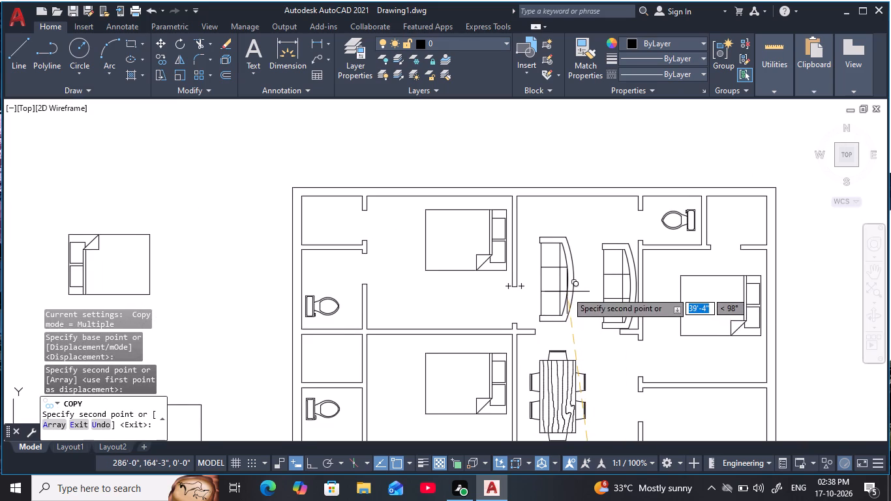
middle_click_drag(569, 292, 570, 307)
left_click(571, 291)
key("Escape")
key("Escape")
Rotate the new sofa copy 180° so its curved back faces west.
left_click(569, 287)
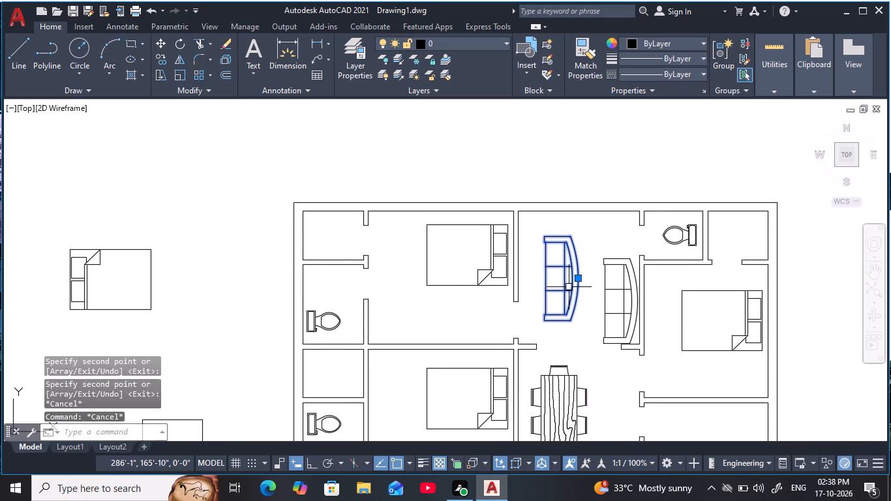
type("ro")
key("space")
left_click(566, 284)
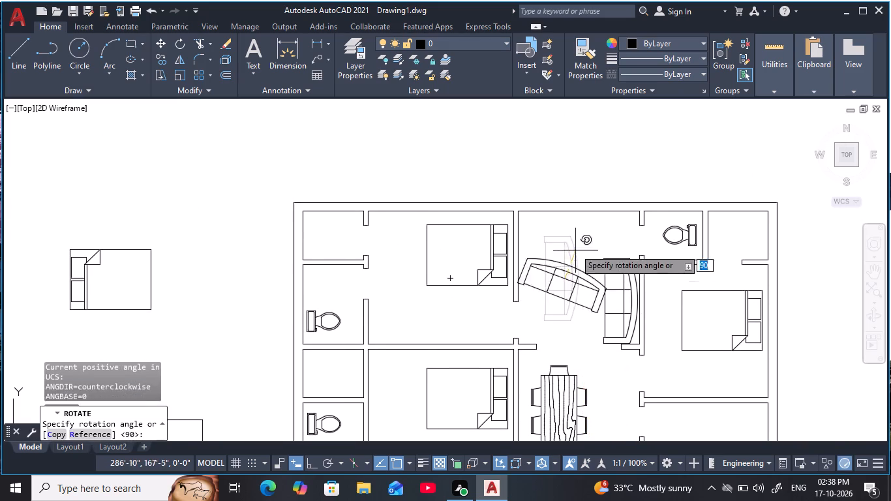
key("F8")
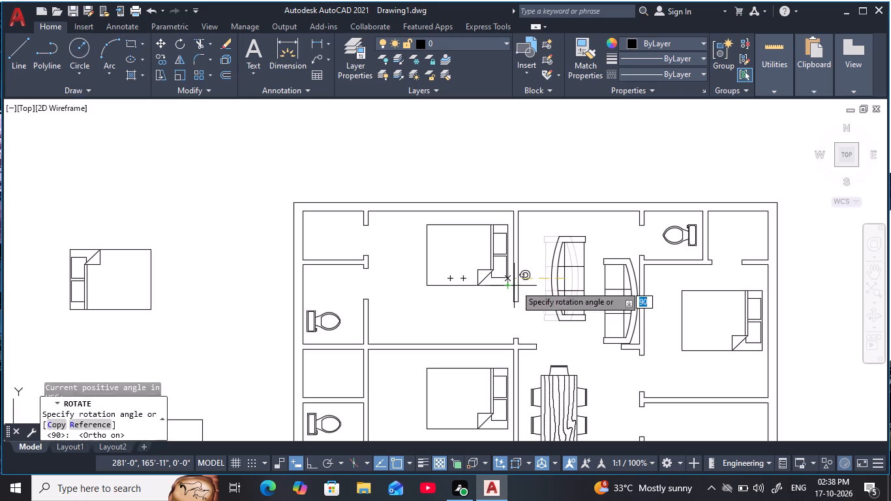
left_click(526, 280)
key("Escape")
key("Escape")
Move the rotated sofa so its curved back rests against the northern living room's west wall, near the north wall.
left_click(552, 271)
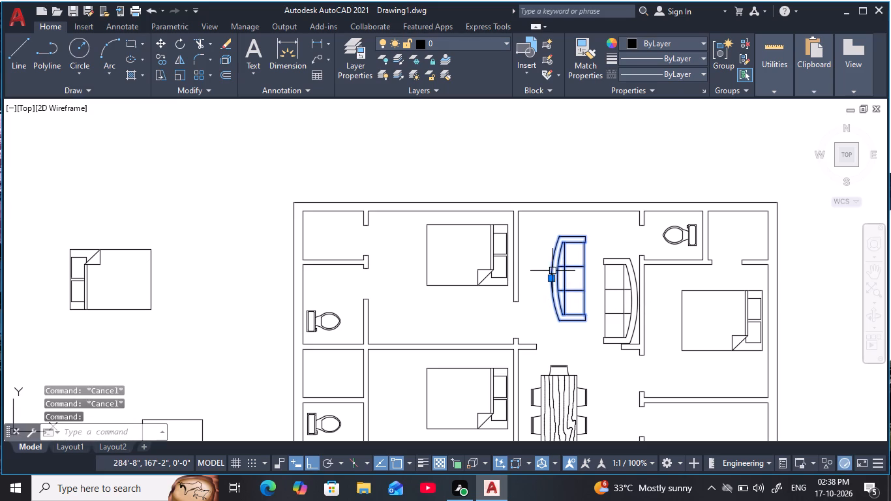
type("m")
key("space")
left_click(551, 271)
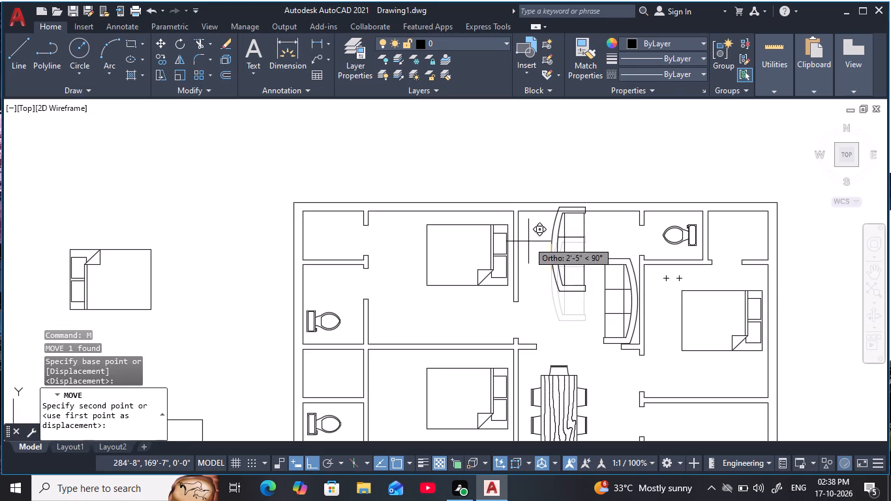
key("F8")
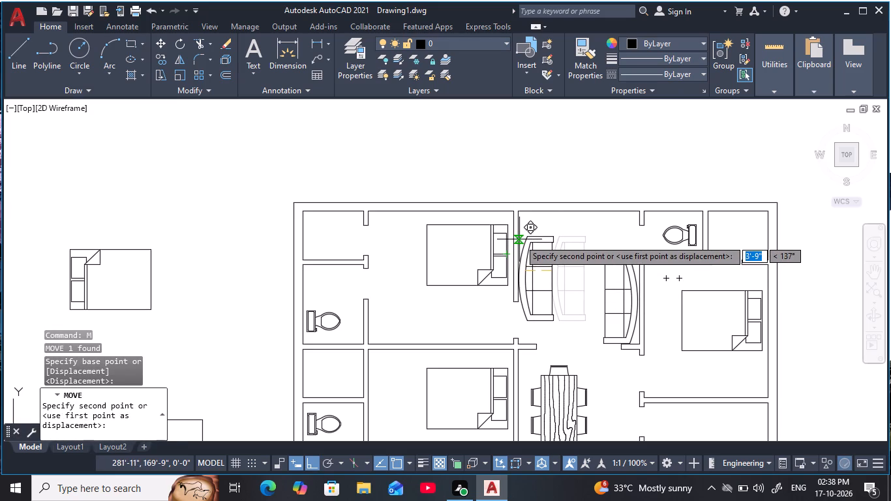
scroll(527, 249, "up", 2)
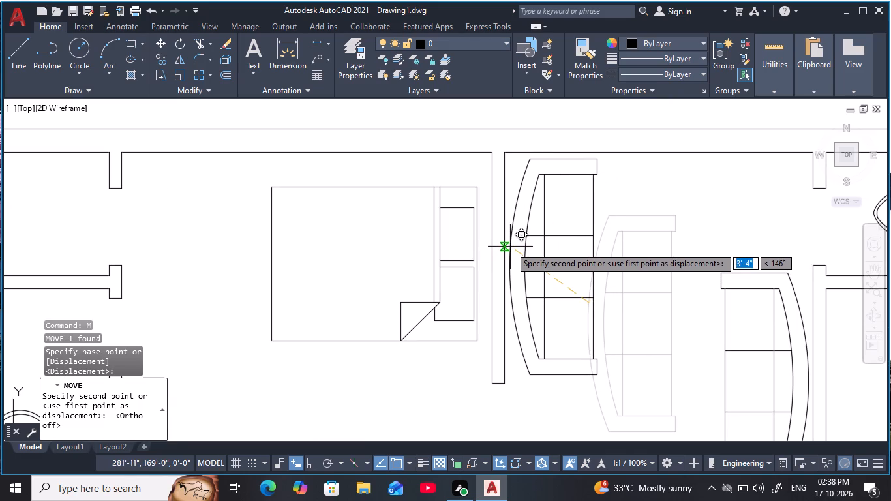
left_click(509, 245)
scroll(584, 264, "down", 1)
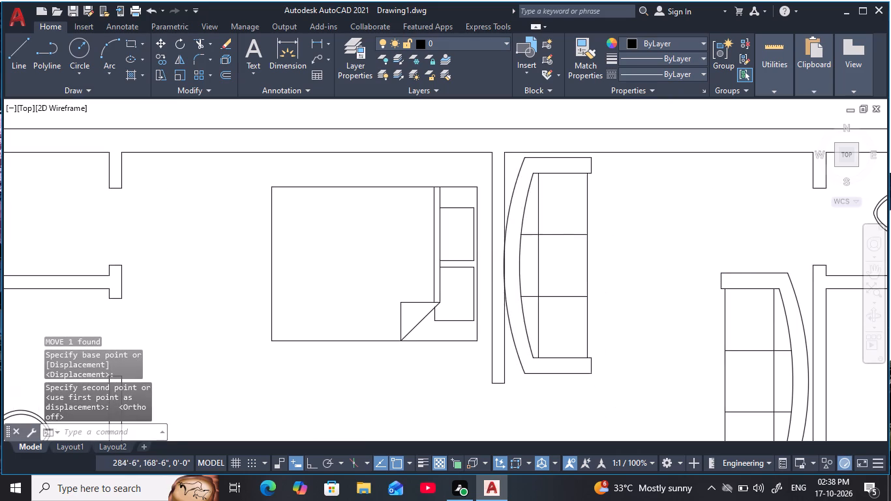
middle_click_drag(587, 266, 545, 267)
key("Escape")
key("Escape")
key("Escape")
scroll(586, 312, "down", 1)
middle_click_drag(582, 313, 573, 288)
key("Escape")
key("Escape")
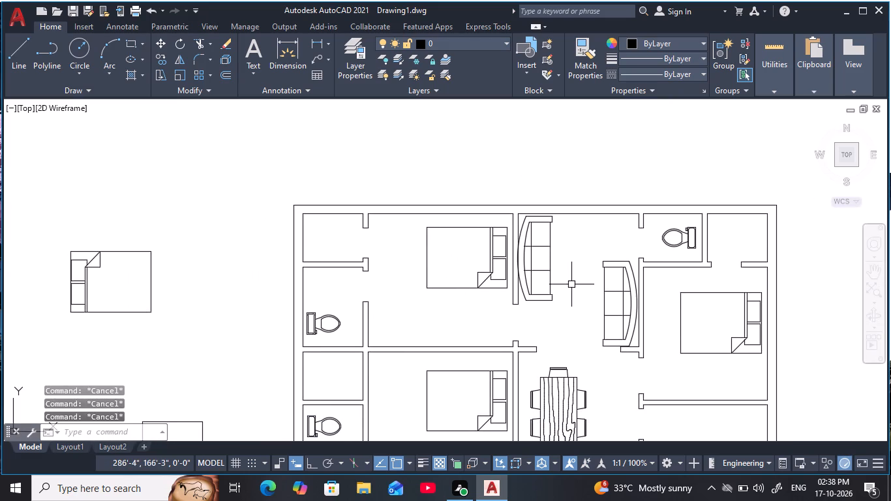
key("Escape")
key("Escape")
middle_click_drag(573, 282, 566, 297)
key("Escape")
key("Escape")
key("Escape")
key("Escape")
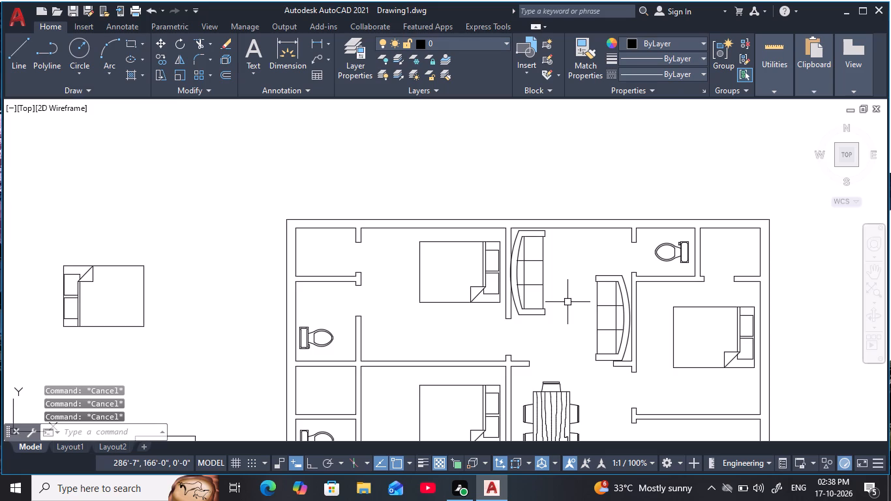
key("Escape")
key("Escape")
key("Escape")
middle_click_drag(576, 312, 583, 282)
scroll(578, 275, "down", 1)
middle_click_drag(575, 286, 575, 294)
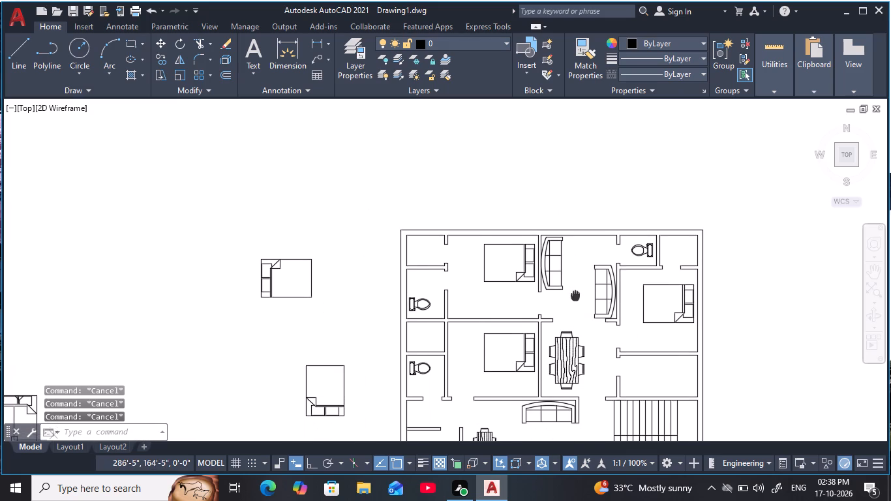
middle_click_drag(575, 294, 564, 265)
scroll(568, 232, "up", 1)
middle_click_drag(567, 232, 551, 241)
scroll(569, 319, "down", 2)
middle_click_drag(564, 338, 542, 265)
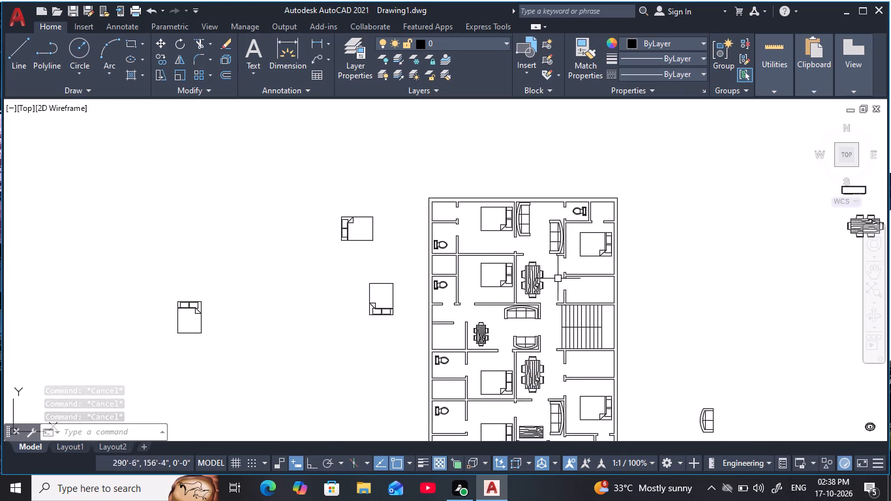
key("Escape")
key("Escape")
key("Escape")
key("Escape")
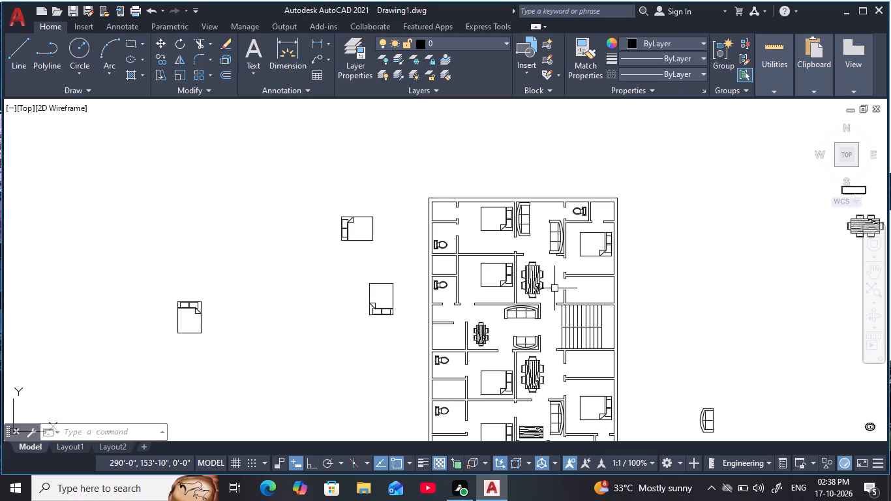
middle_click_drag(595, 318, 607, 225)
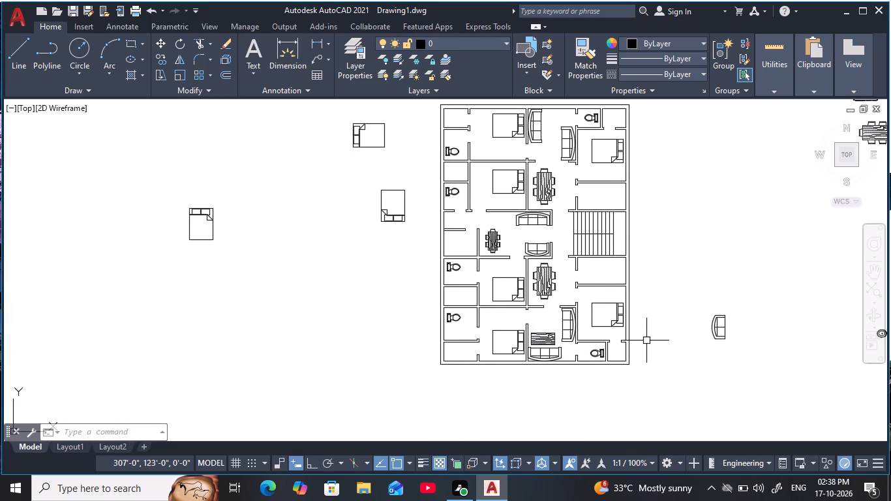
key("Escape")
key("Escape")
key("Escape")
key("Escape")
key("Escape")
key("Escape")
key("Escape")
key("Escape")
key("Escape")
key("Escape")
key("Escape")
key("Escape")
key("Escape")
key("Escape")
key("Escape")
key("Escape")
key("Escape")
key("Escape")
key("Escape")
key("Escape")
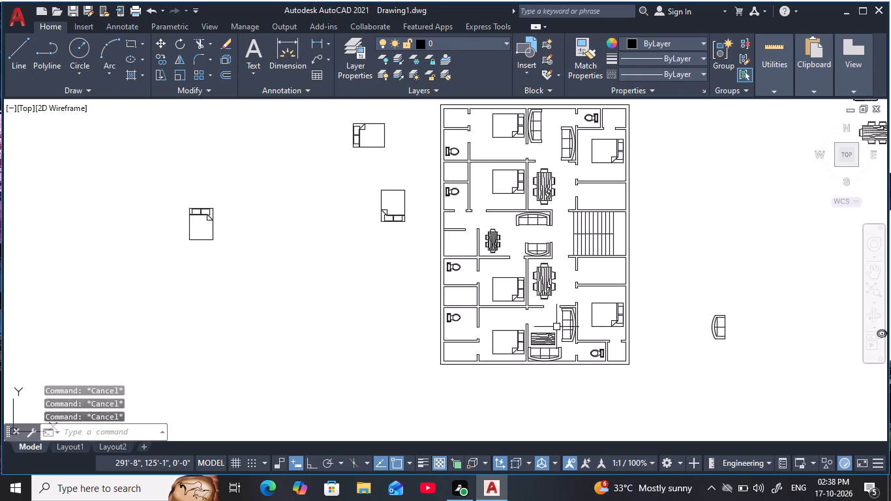
Erase all the spare furniture and fixture blocks lying east of the floor plan.
scroll(489, 309, "down", 1)
middle_click_drag(488, 312, 492, 354)
middle_click_drag(687, 386, 661, 335)
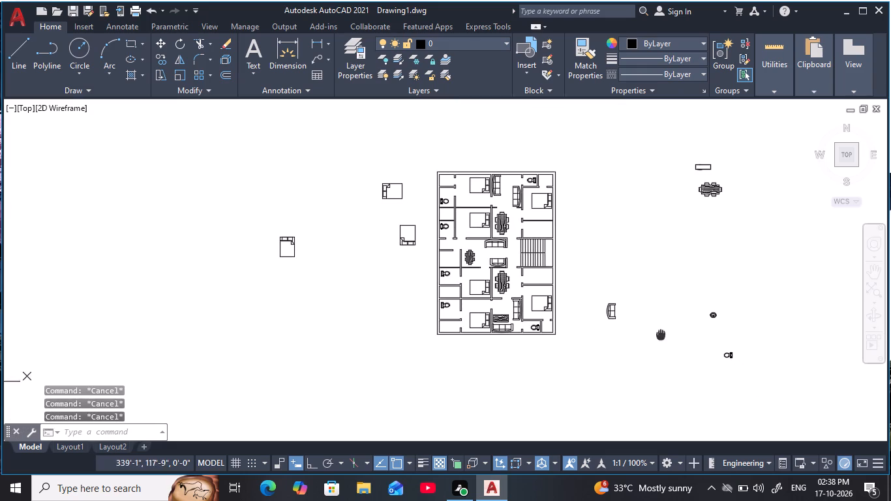
left_click_drag(825, 442, 816, 403)
left_click(779, 371)
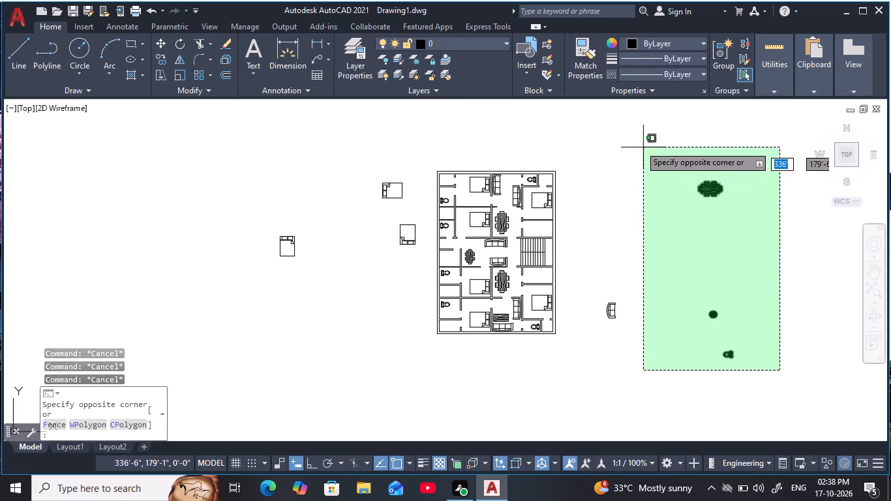
left_click(573, 129)
type("e")
key("space")
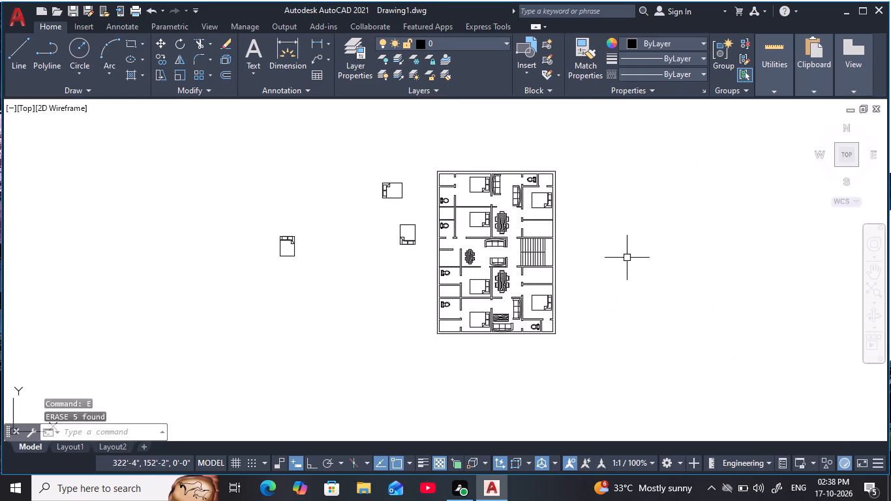
Erase the three spare bed blocks lying west of the floor plan.
left_click(431, 265)
left_click(234, 165)
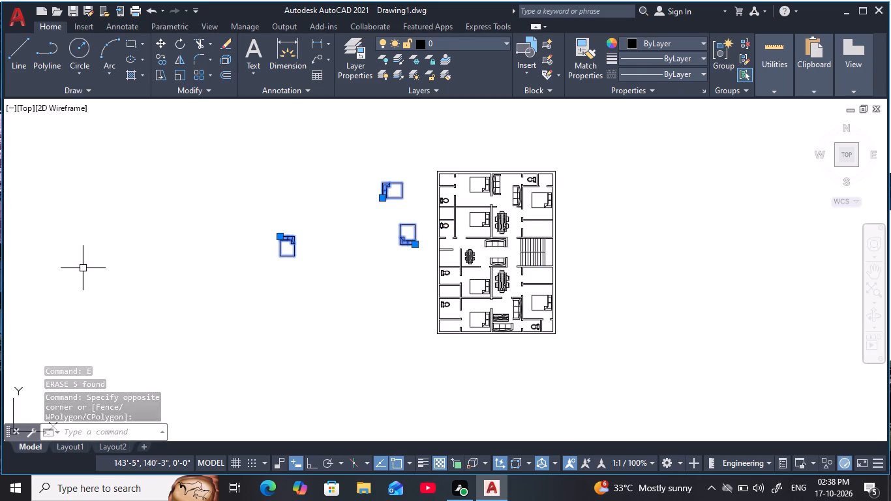
key("e")
key("space")
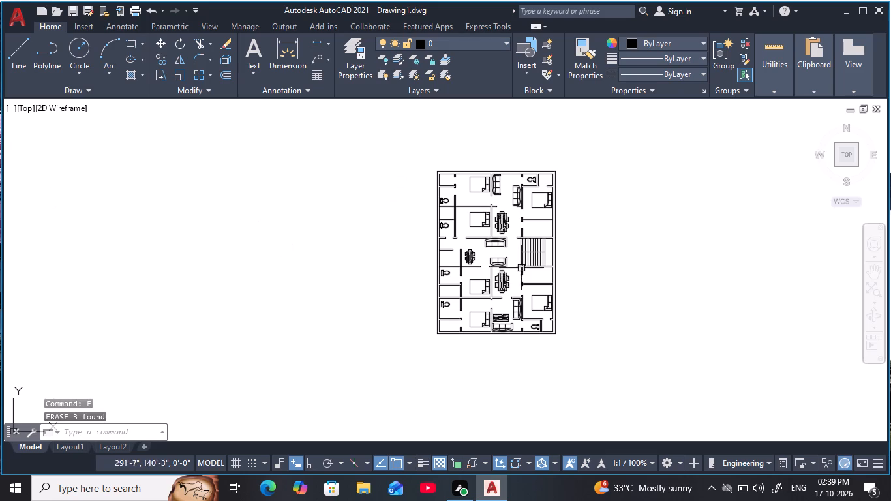
key("Escape")
key("Escape")
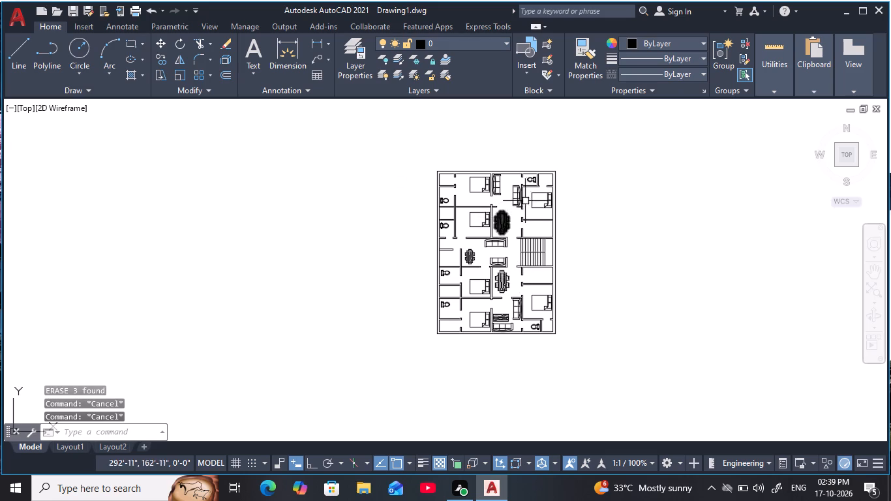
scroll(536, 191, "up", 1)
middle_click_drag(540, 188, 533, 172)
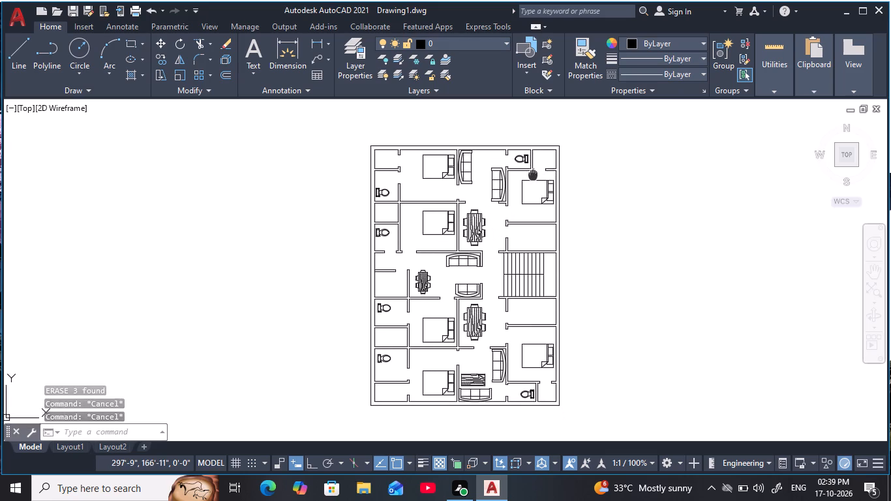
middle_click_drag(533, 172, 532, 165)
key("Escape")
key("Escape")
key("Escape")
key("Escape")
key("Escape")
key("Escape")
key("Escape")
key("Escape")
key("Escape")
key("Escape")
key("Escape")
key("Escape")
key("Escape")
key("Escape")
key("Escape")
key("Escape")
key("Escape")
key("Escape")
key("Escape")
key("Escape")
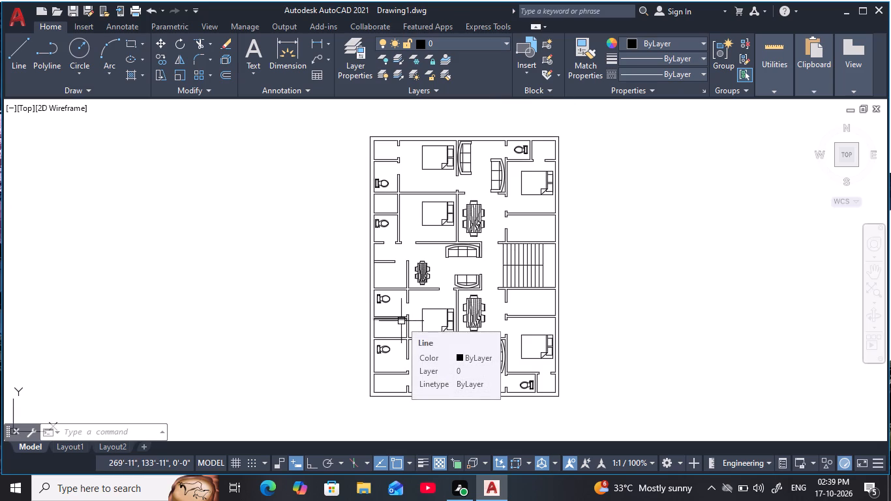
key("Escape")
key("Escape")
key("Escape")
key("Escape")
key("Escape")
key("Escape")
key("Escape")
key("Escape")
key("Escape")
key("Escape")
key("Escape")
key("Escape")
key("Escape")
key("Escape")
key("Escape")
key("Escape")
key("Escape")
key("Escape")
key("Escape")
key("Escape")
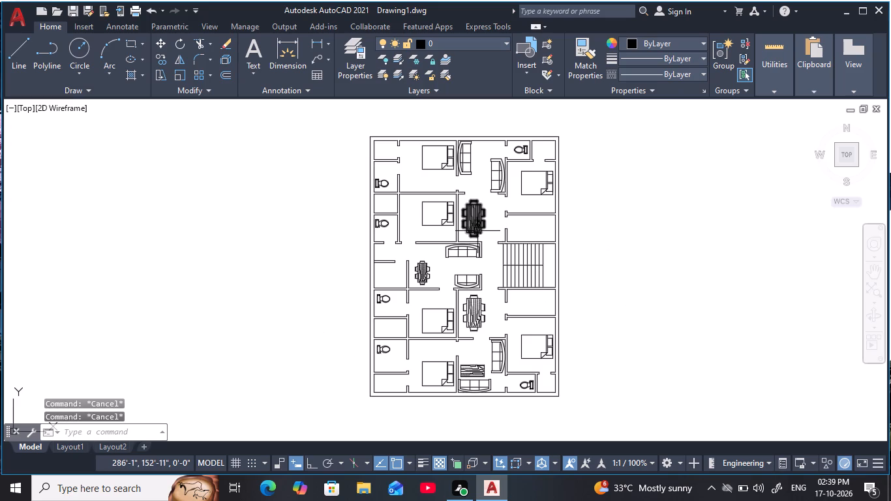
Open the Blocks collection of Kitchens.dwg in DesignCenter.
key("ctrl+2")
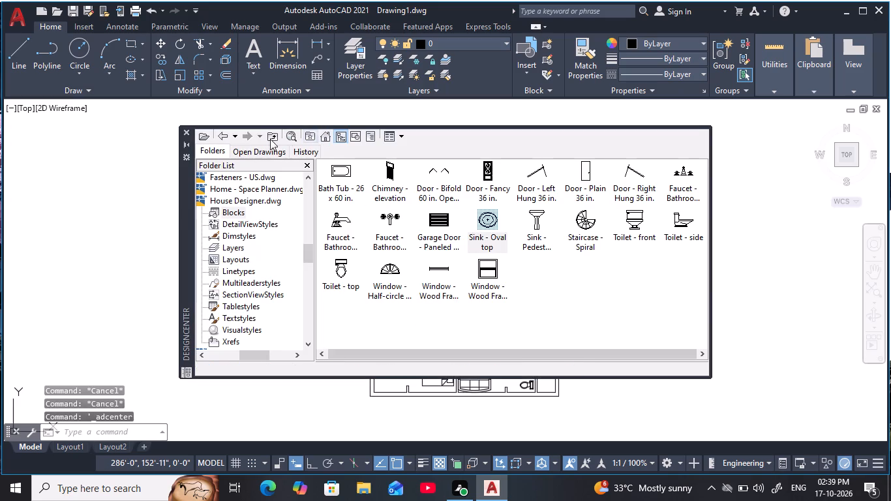
left_click(220, 139)
left_click(222, 139)
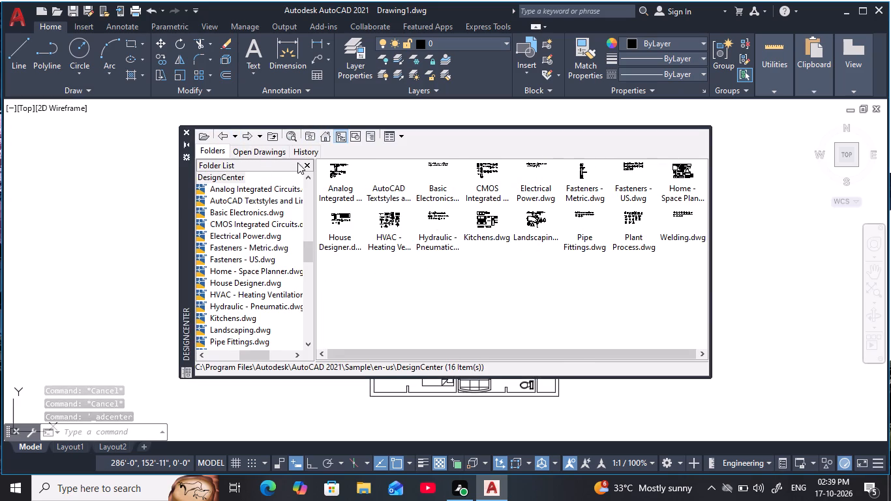
double_click(496, 232)
triple_click(340, 173)
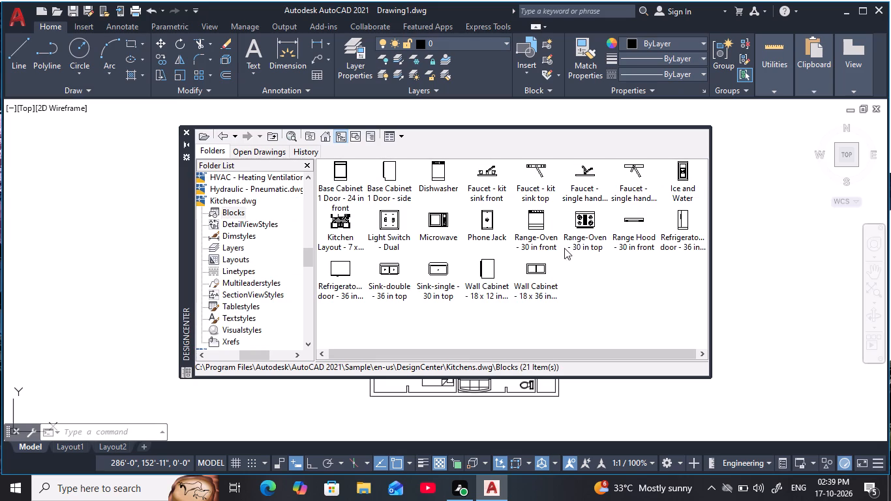
Insert the Range-Oven 30 in top and Range-Oven 30 in front blocks in the empty space southeast of the floor plan.
left_click_drag(582, 218, 597, 386)
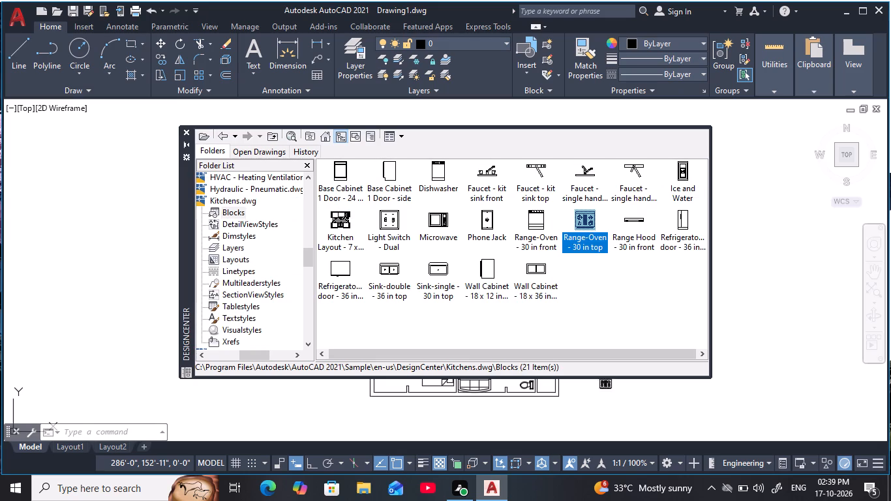
left_click_drag(597, 386, 592, 395)
left_click_drag(526, 222, 585, 322)
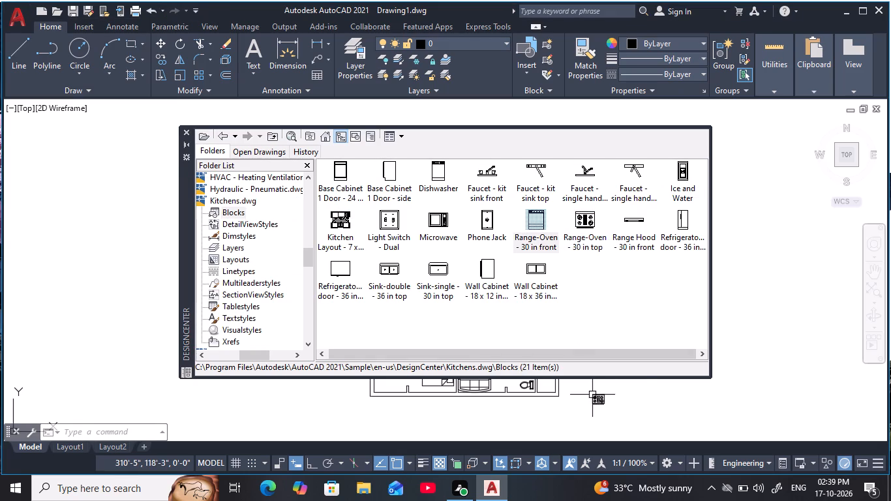
left_click_drag(585, 322, 639, 405)
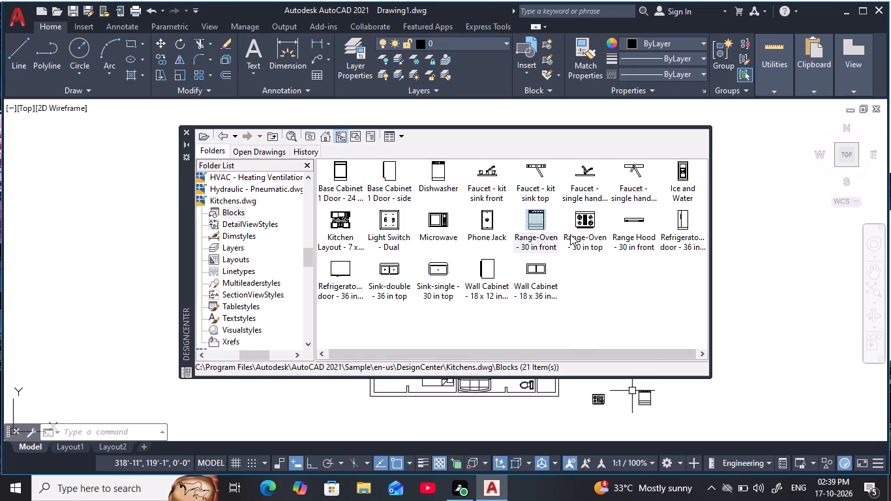
Insert the Sink-single 30 in top and Sink-double 36 in top blocks east of the two range-oven blocks.
left_click_drag(432, 270, 476, 292)
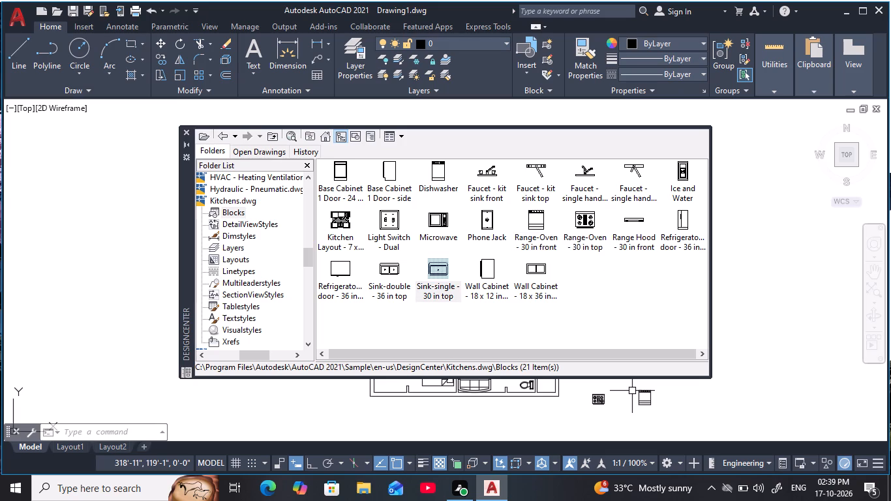
left_click_drag(476, 292, 680, 392)
left_click_drag(397, 279, 618, 350)
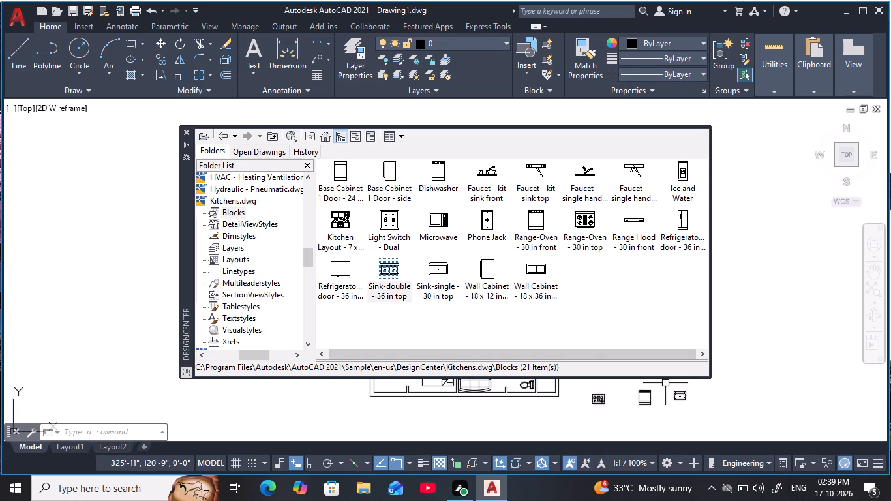
left_click_drag(618, 350, 722, 395)
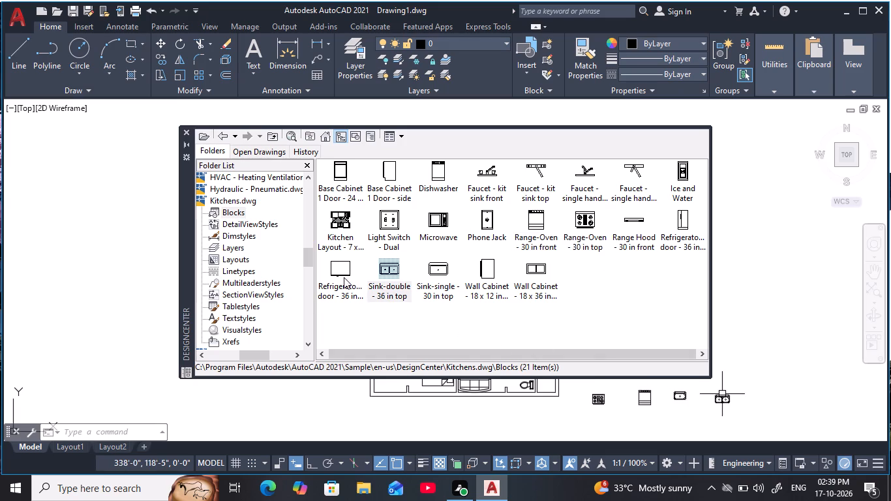
Insert the wide rectangular 36 in refrigerator block from Kitchens.dwg just northeast of the double sink.
left_click_drag(344, 275, 748, 375)
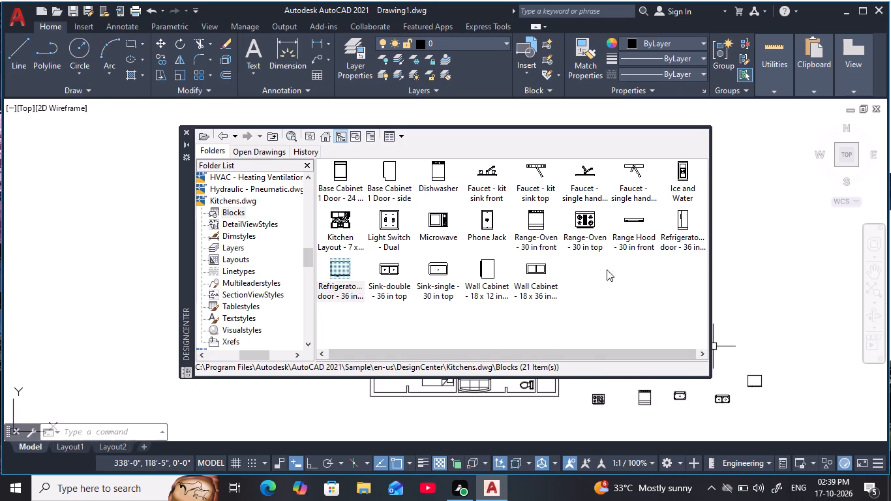
Insert the Dishwasher block from Kitchens.dwg just northeast of the refrigerator block and close DesignCenter.
left_click_drag(451, 185, 761, 357)
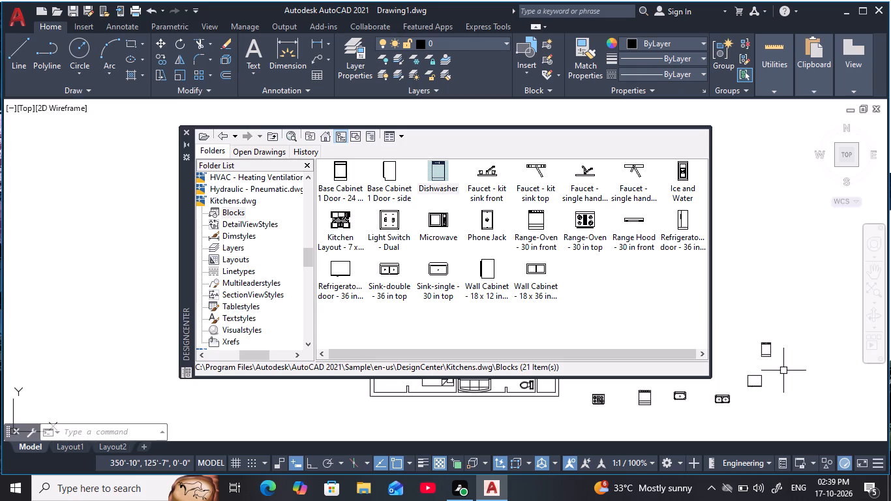
left_click(186, 133)
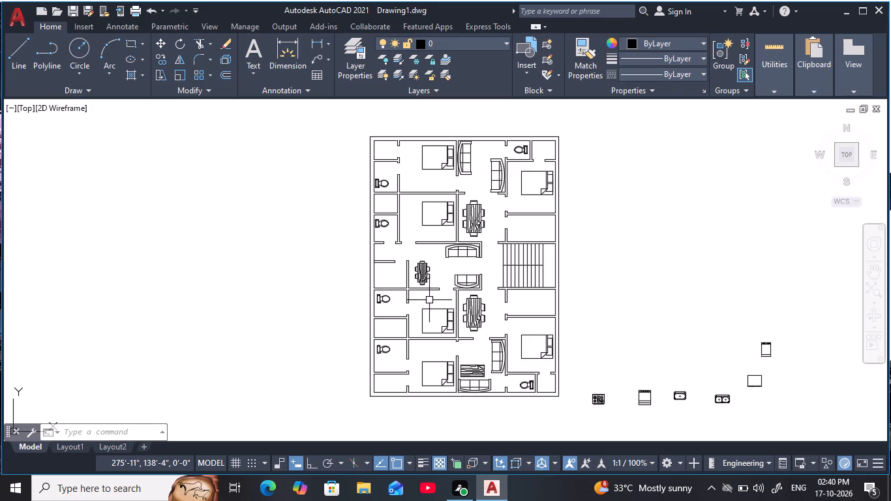
key("Escape")
key("Escape")
key("Escape")
key("Escape")
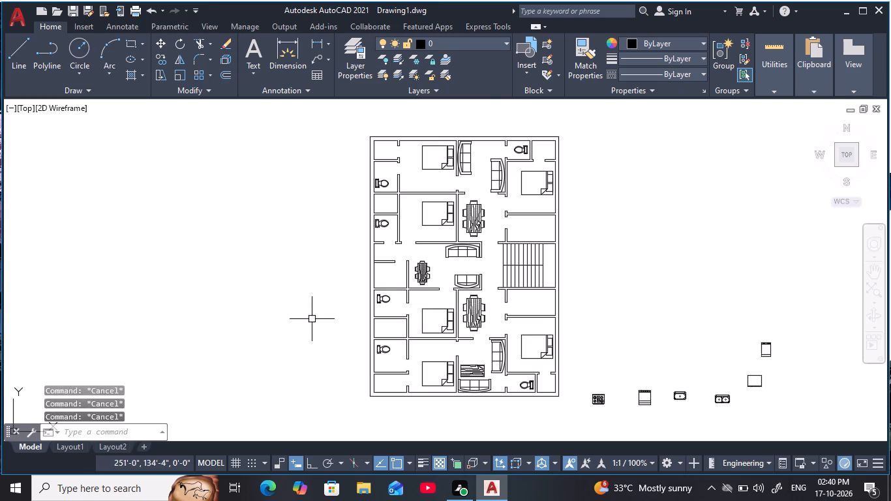
key("Escape")
key("Escape")
key("Escape")
key("Escape")
key("Escape")
key("Escape")
key("Escape")
Rotate the top-view range-oven block 90 degrees counterclockwise with Ortho on.
scroll(393, 278, "up", 1)
middle_click_drag(393, 275, 370, 234)
scroll(368, 230, "down", 1)
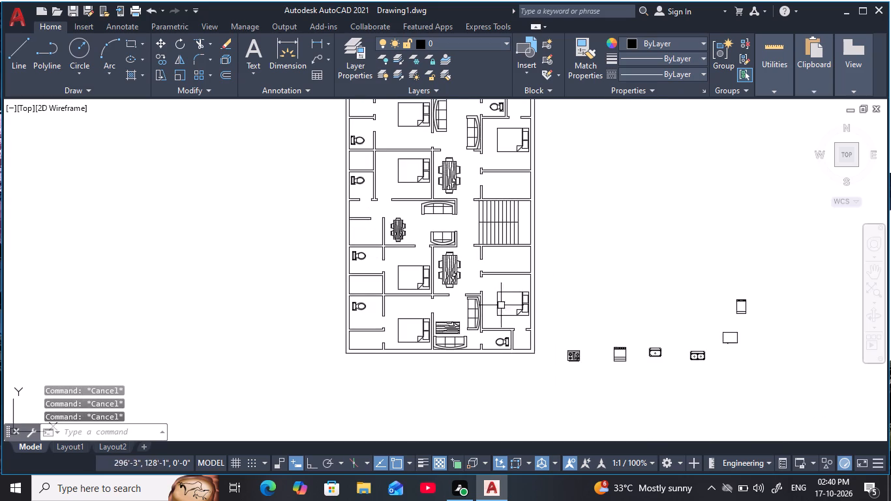
left_click(587, 362)
left_click(567, 344)
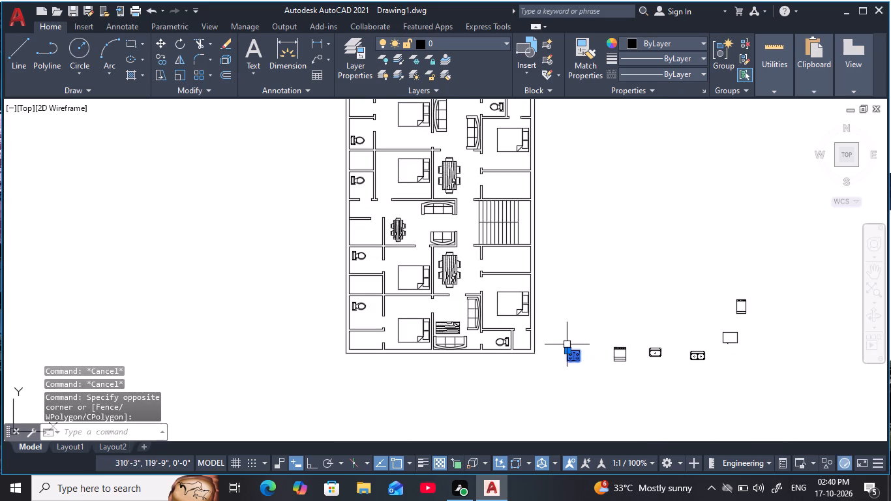
key("r")
key("p")
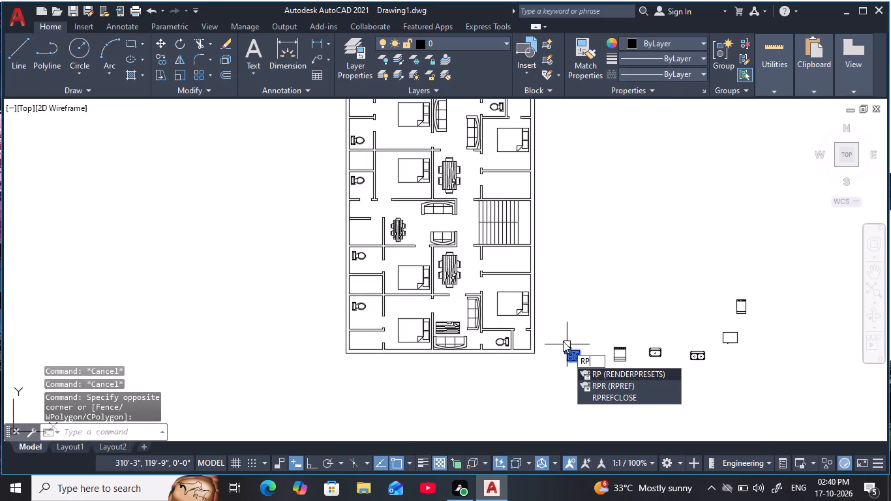
key("BackSpace")
key("o")
key("space")
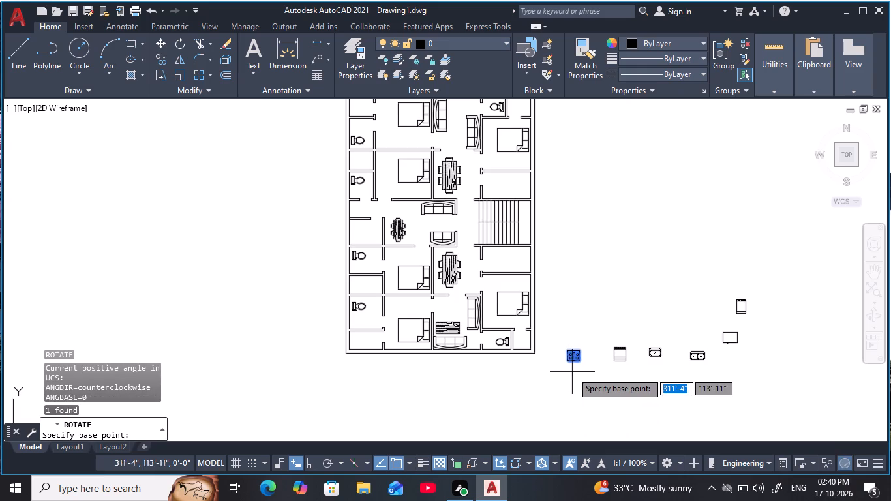
scroll(577, 352, "up", 3)
middle_click_drag(570, 346, 570, 307)
left_click(572, 312)
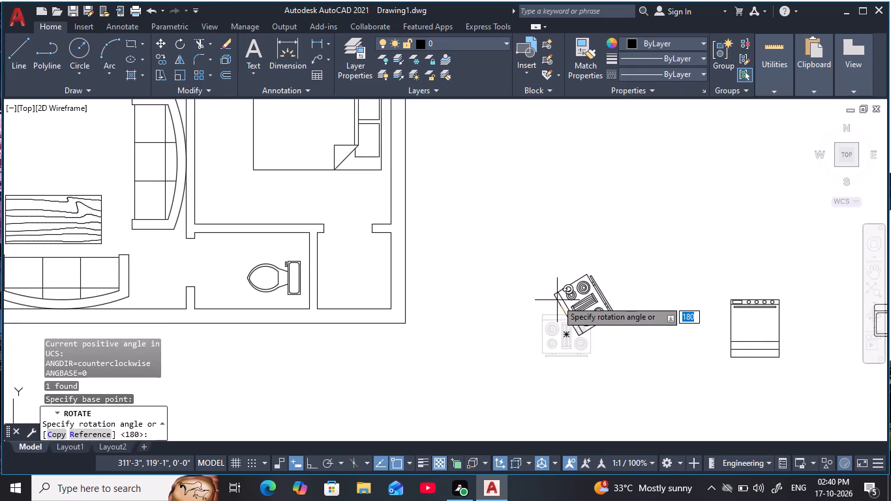
key("F8")
left_click(562, 303)
Move the rotated range-oven with Ortho off into the small west kitchen beside the four-chair dining table, its back against the outer west wall.
scroll(579, 319, "down", 1)
middle_click_drag(579, 319, 653, 320)
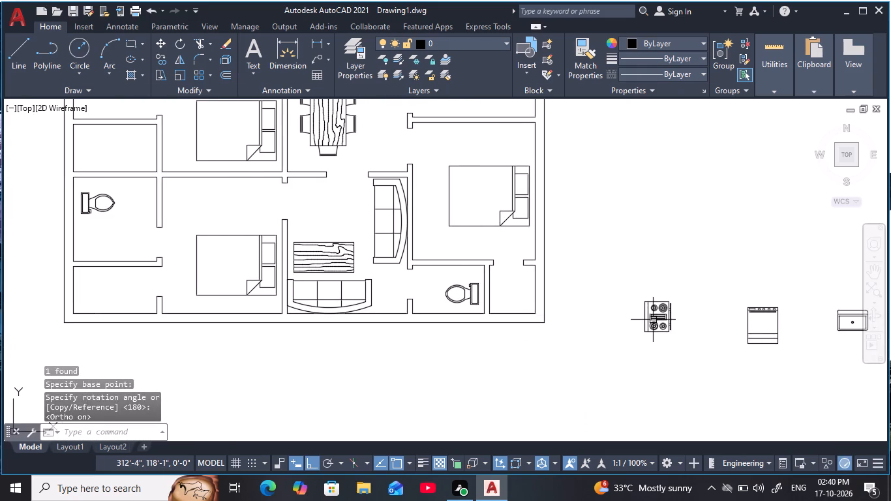
left_click(654, 319)
type("m")
key("space")
left_click(643, 320)
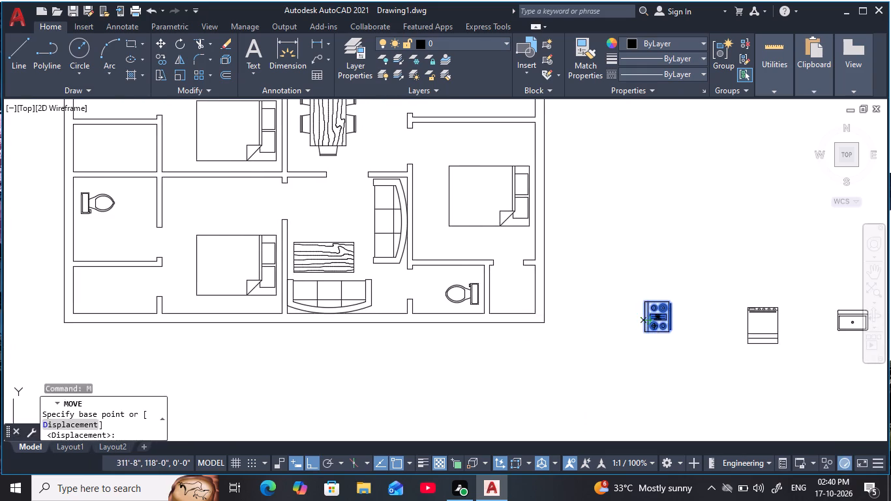
key("F8")
middle_click_drag(133, 297, 268, 323)
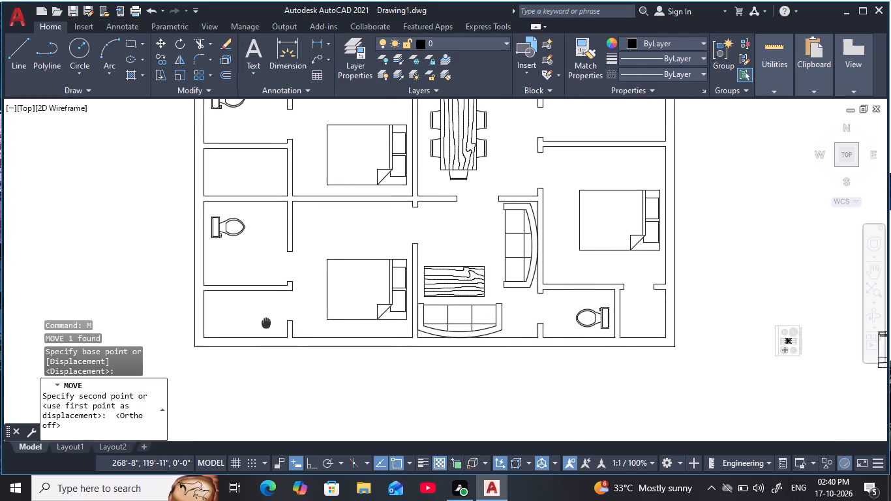
middle_click_drag(268, 323, 273, 323)
scroll(243, 271, "down", 2)
middle_click_drag(243, 271, 299, 344)
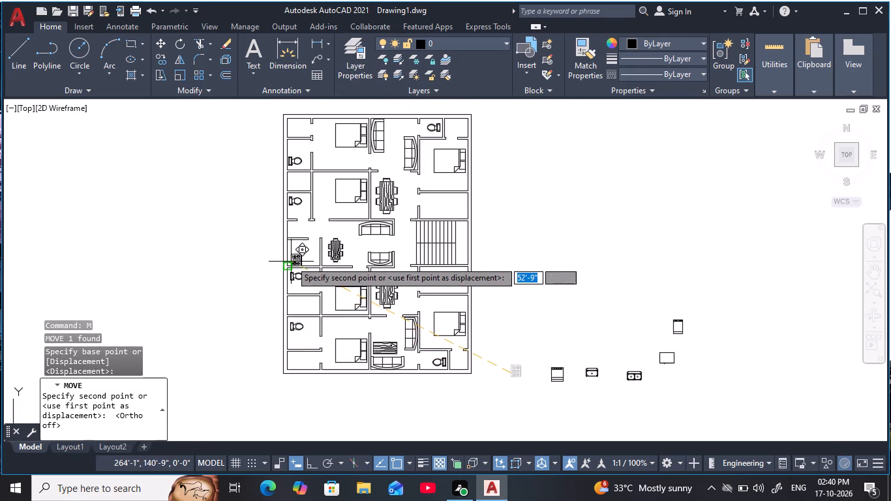
scroll(291, 261, "up", 1)
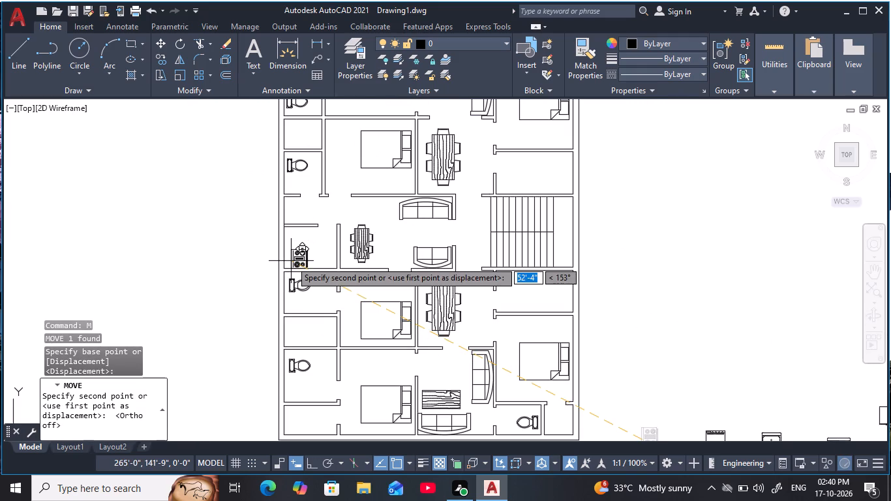
scroll(307, 264, "up", 1)
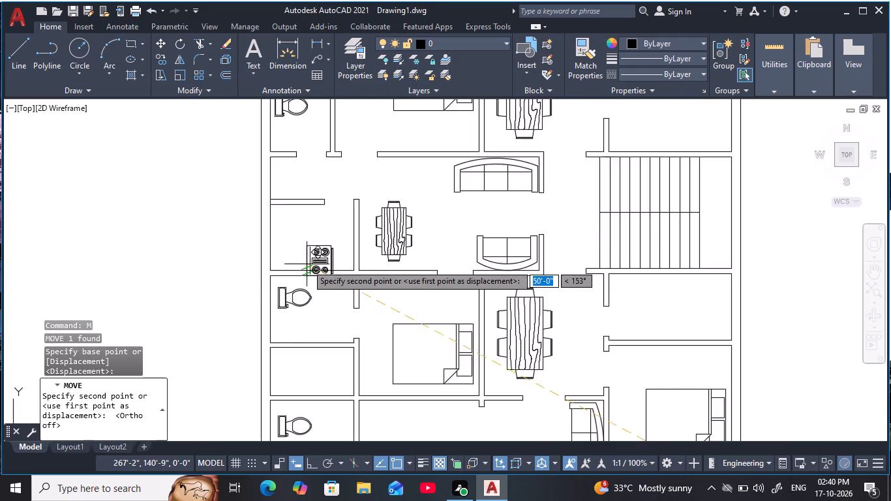
scroll(307, 264, "up", 1)
middle_click_drag(250, 229, 304, 282)
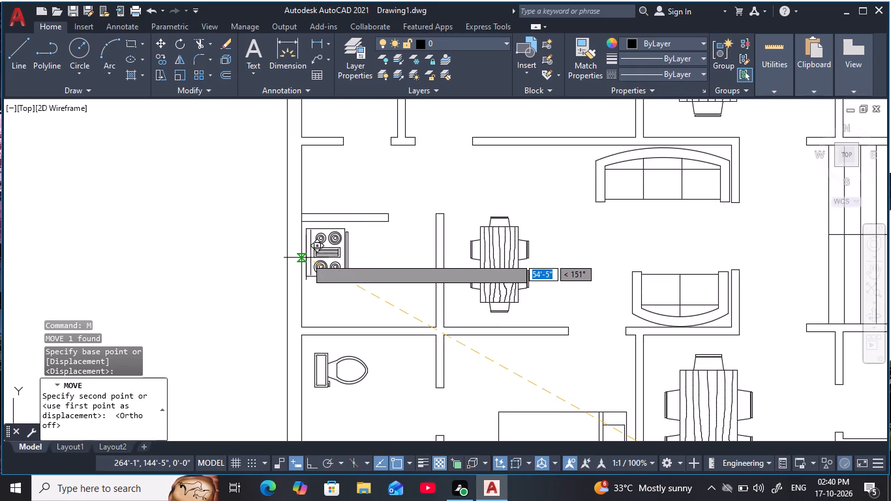
scroll(307, 272, "up", 1)
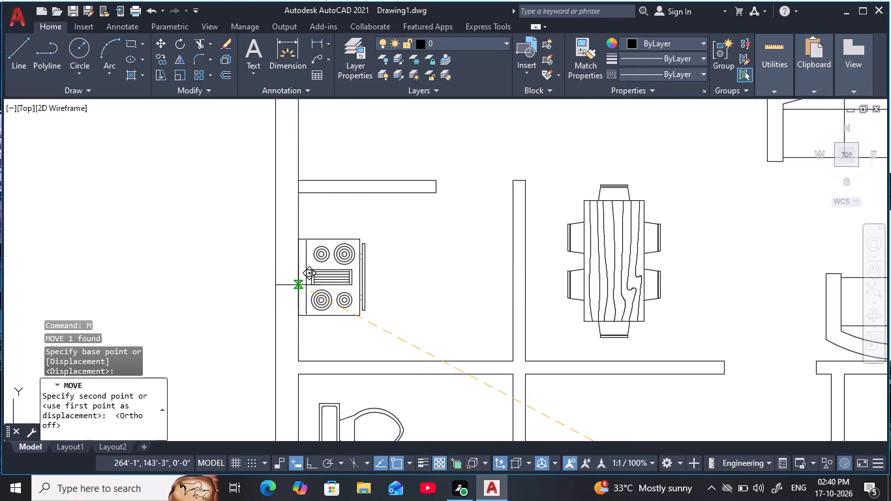
left_click(298, 285)
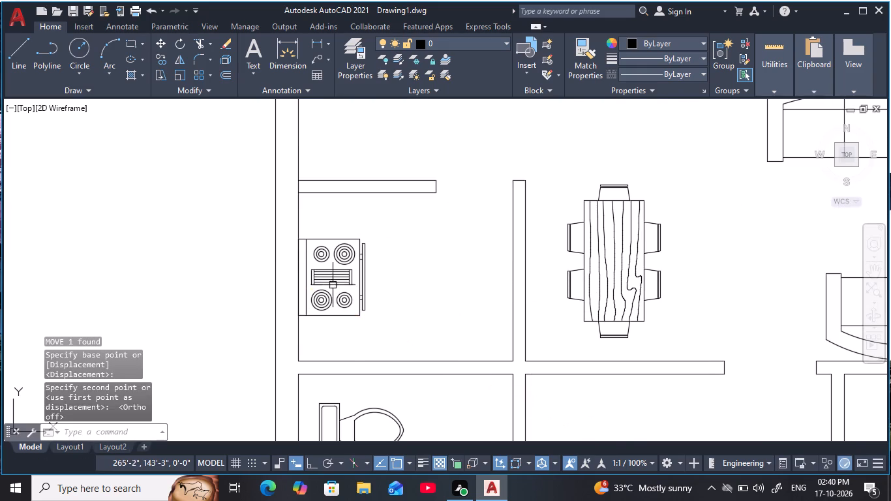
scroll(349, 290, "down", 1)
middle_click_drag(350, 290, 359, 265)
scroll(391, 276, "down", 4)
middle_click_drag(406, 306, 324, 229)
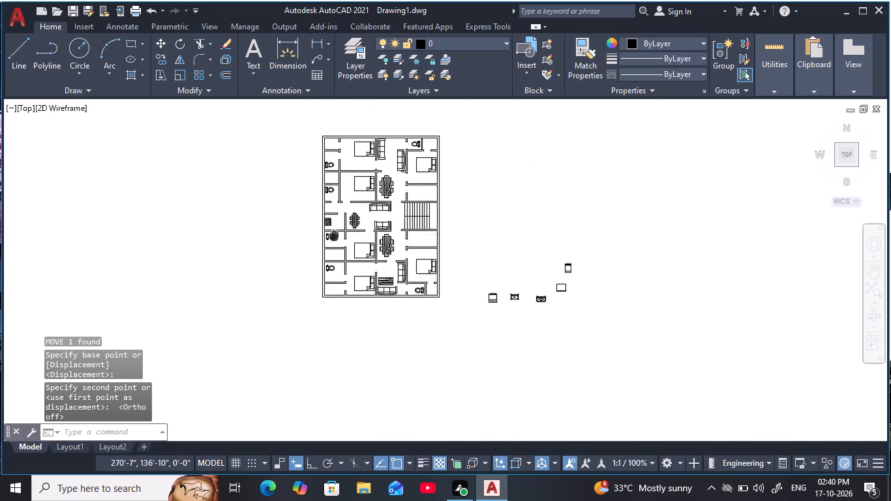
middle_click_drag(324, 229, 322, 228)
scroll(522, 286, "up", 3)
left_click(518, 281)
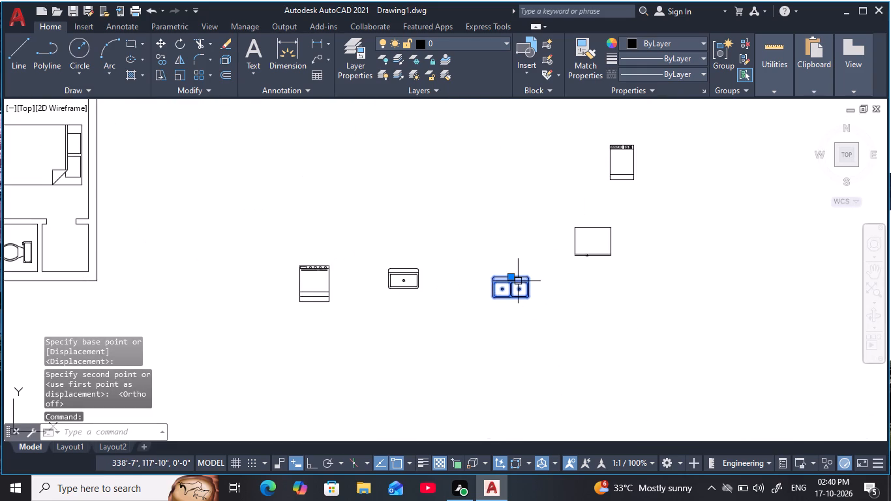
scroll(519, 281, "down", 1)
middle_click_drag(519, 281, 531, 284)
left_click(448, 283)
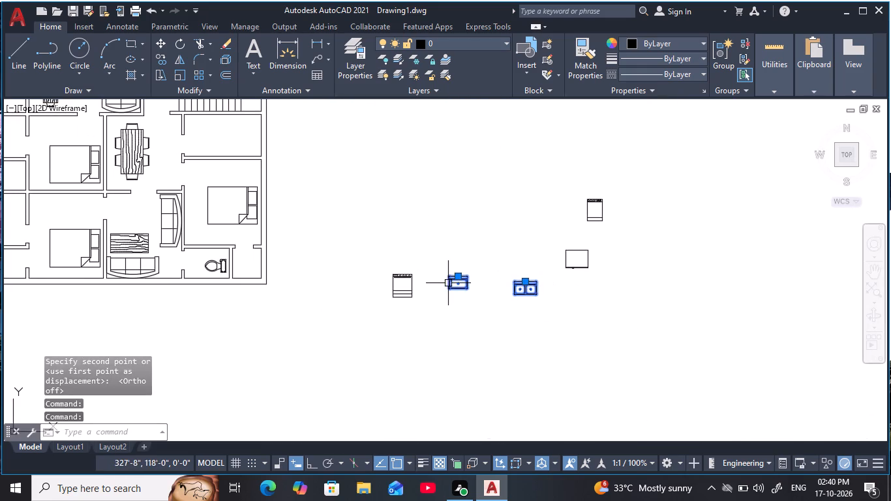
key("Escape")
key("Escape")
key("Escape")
Move the single sink into the same kitchen as the range, near its southeast corner and clear of the east partition wall.
left_click(463, 282)
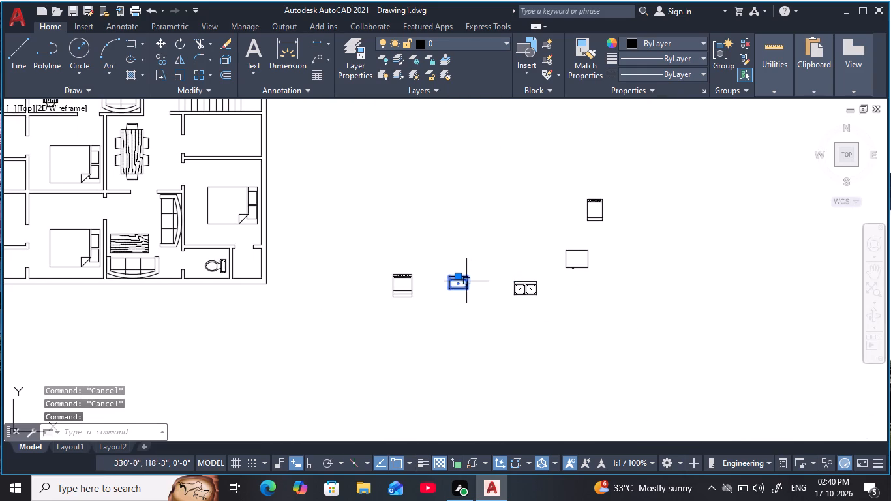
type("m")
key("space")
left_click(466, 281)
middle_click_drag(295, 277, 538, 276)
scroll(538, 277, "down", 1)
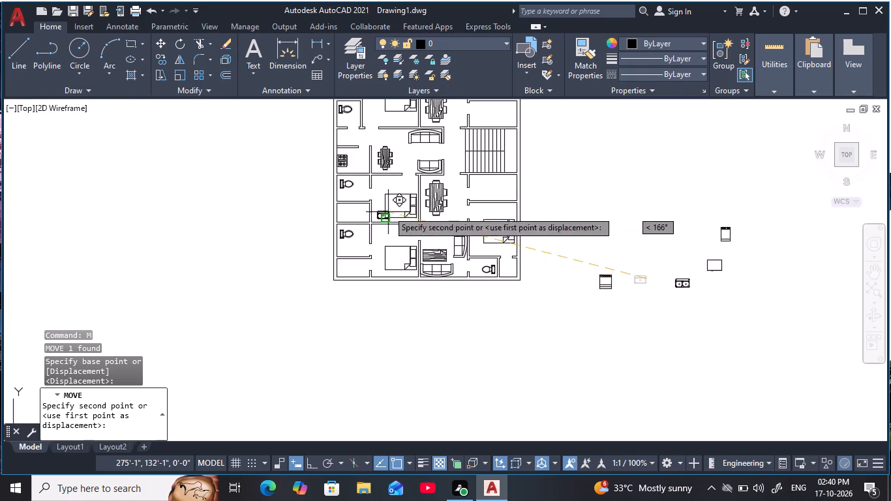
middle_click_drag(359, 200, 381, 292)
scroll(381, 264, "up", 3)
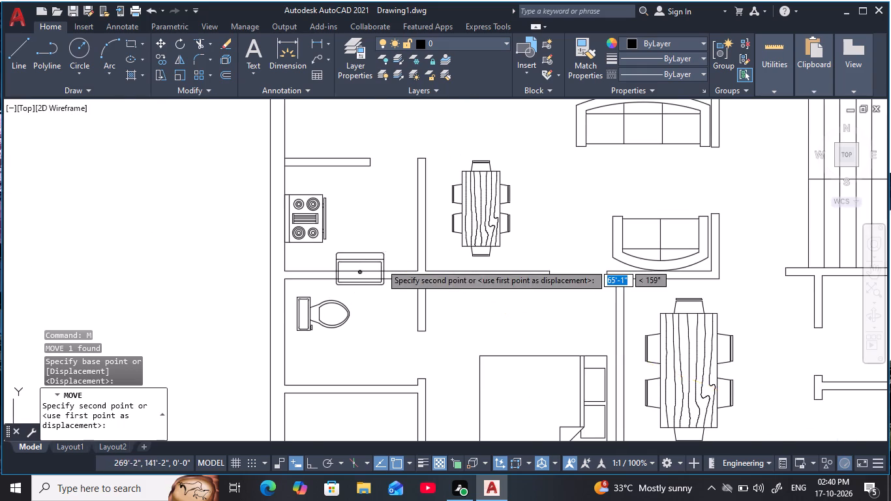
left_click(412, 247)
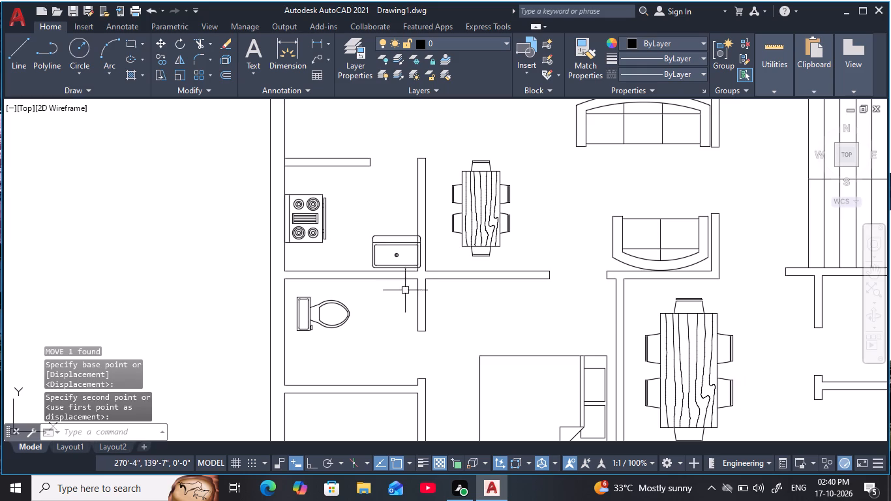
left_click(405, 243)
type("m")
key("space")
left_click(405, 243)
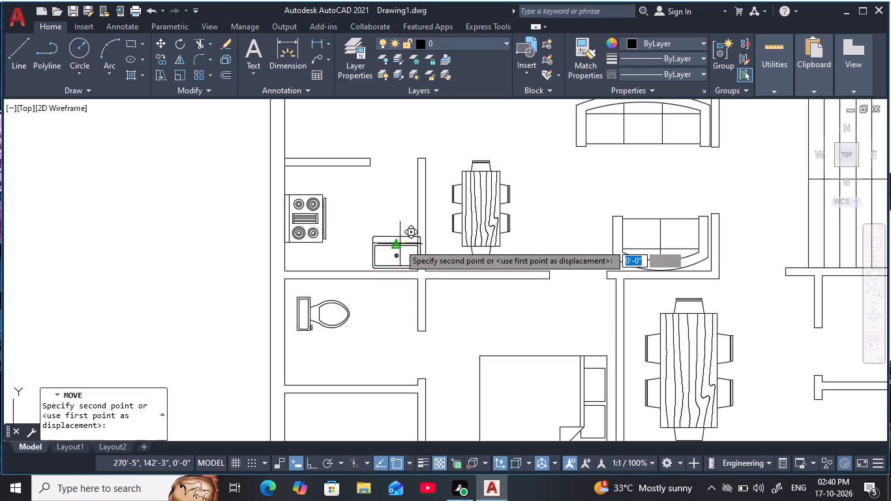
left_click(393, 242)
Move the range-oven about 9 inches north along the kitchen's west wall.
scroll(404, 257, "down", 1)
middle_click_drag(405, 258, 438, 259)
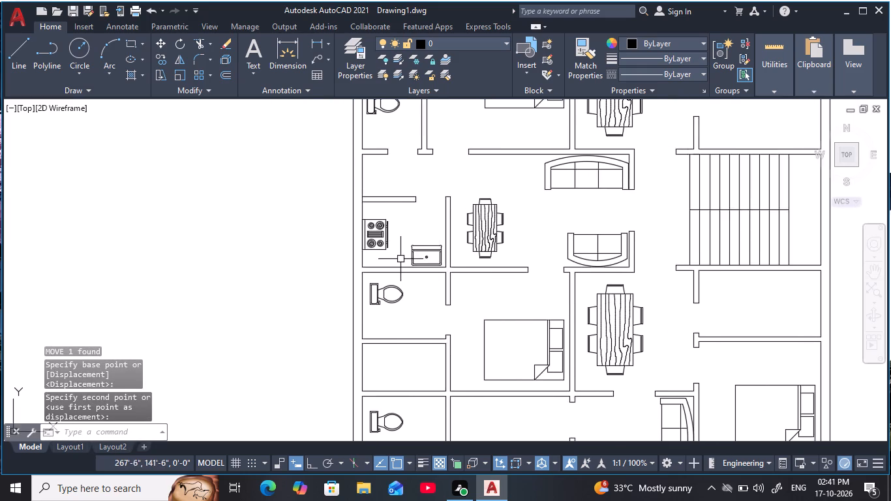
scroll(399, 259, "up", 2)
middle_click_drag(399, 258, 434, 305)
left_click(395, 262)
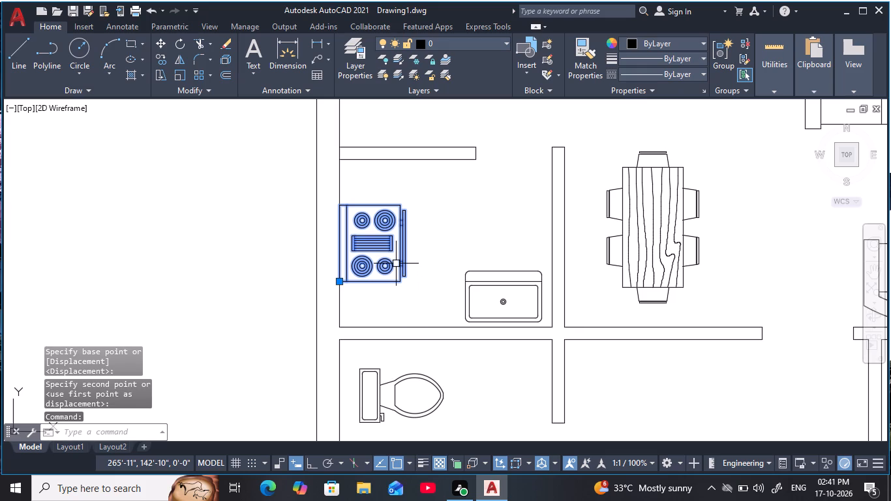
type("m")
key("space")
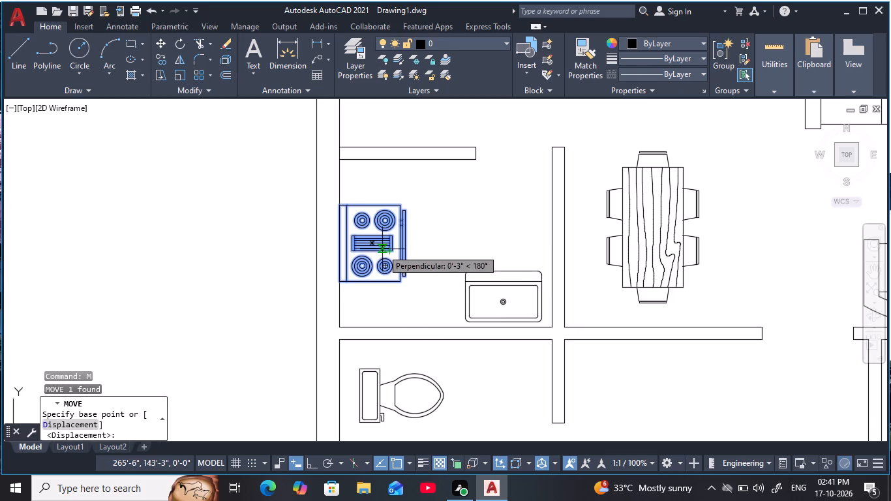
left_click(371, 242)
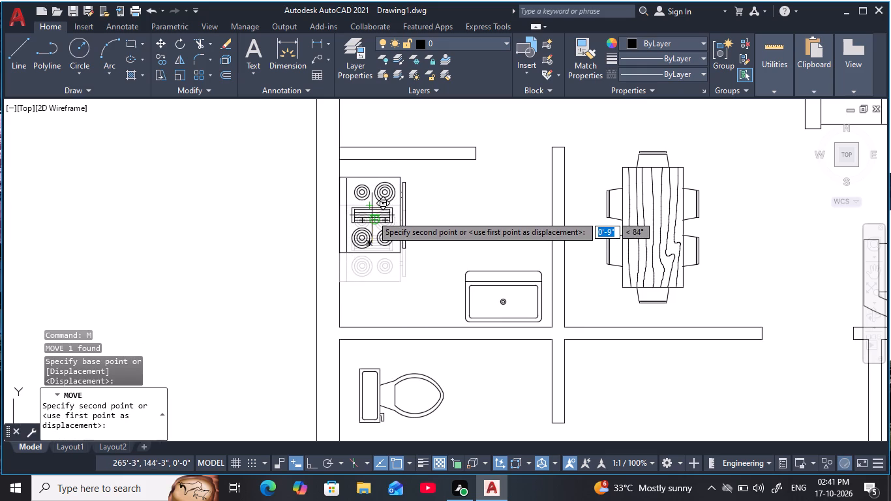
left_click(372, 215)
Move the single sink west along the kitchen's south wall, closer to the range-oven.
scroll(429, 235, "down", 2)
middle_click(431, 235)
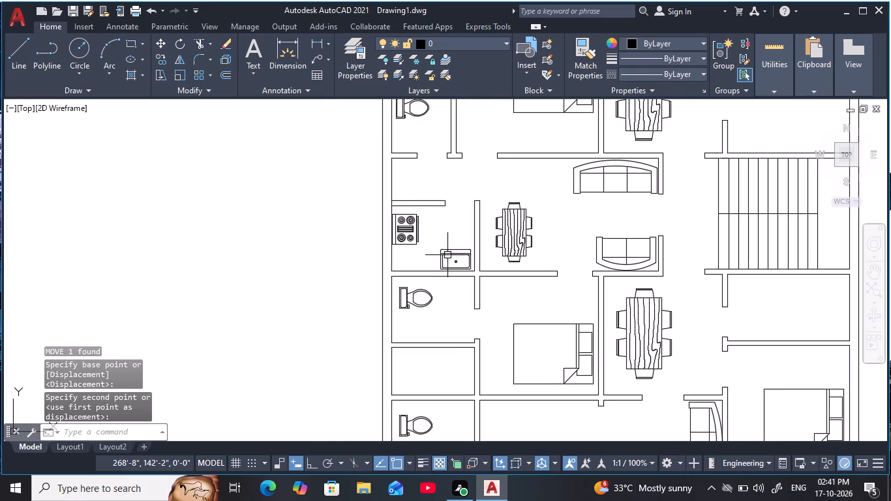
key("Escape")
key("Escape")
key("Escape")
left_click(451, 251)
type("m")
key("space")
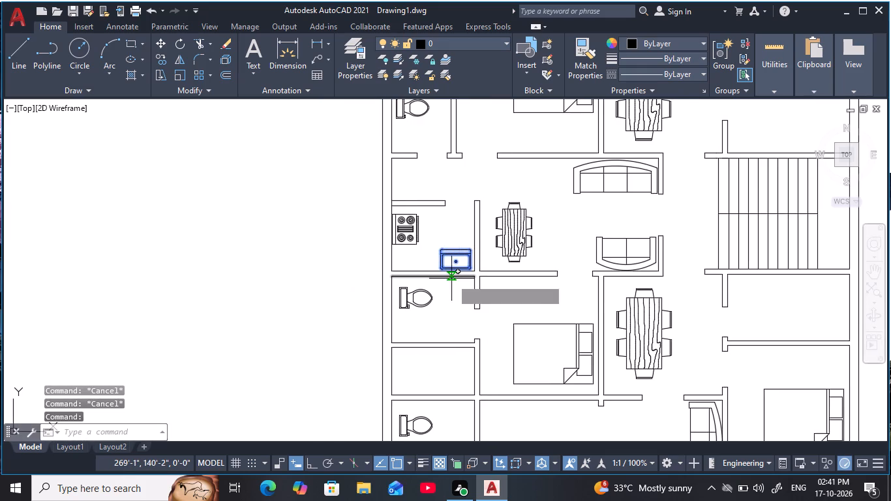
left_click(460, 269)
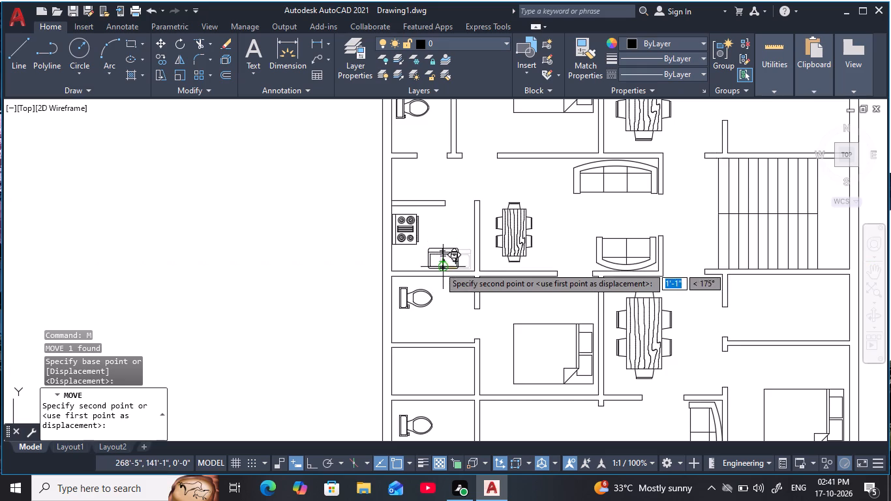
scroll(447, 267, "up", 2)
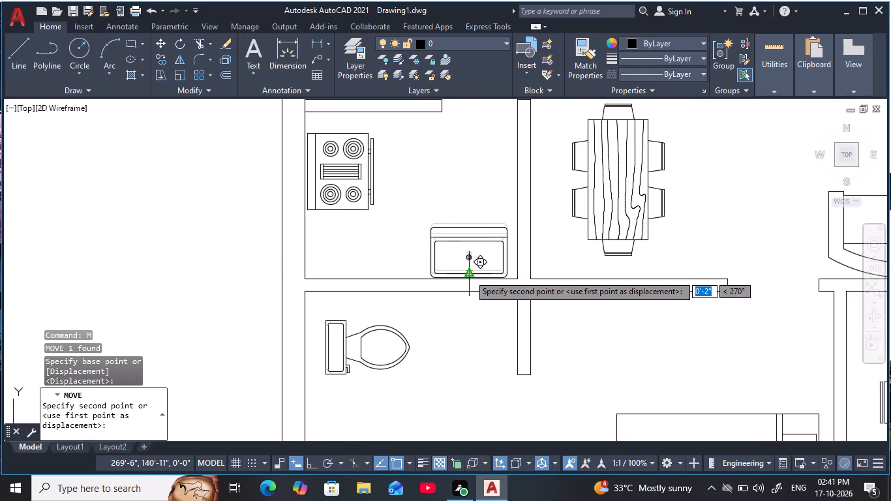
left_click(417, 273)
Move the northernmost control-panel appliance block from beside the plan into the small west kitchen's southeast corner, just east of the single sink.
scroll(445, 266, "down", 2)
middle_click_drag(451, 265, 428, 262)
scroll(444, 265, "down", 1)
middle_click_drag(447, 268, 445, 268)
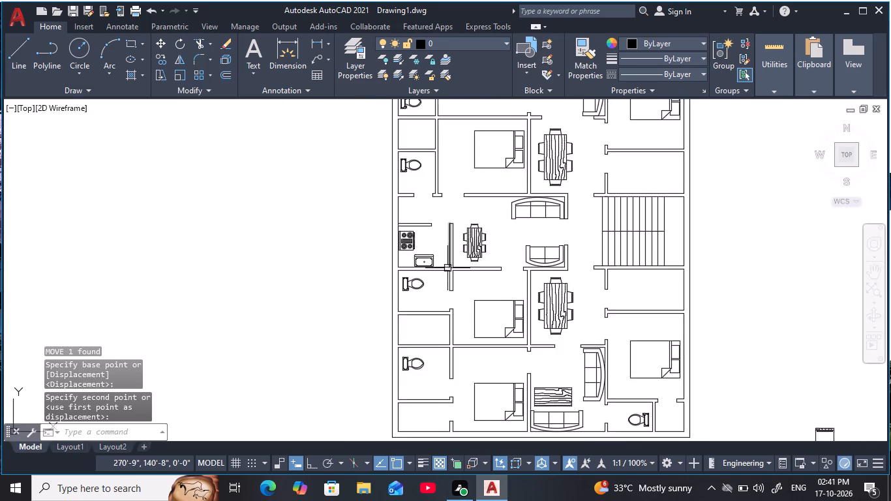
middle_click_drag(445, 268, 379, 260)
scroll(383, 260, "down", 2)
scroll(627, 333, "up", 3)
left_click(659, 243)
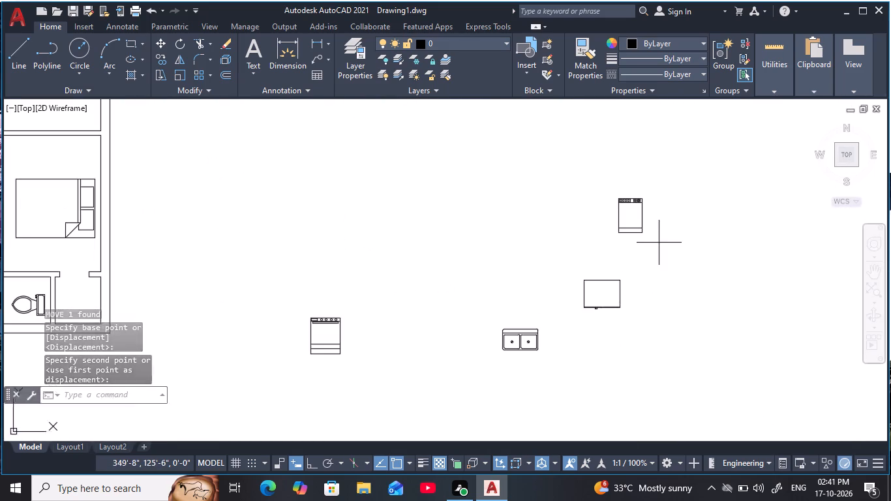
left_click(599, 179)
key("m")
key("space")
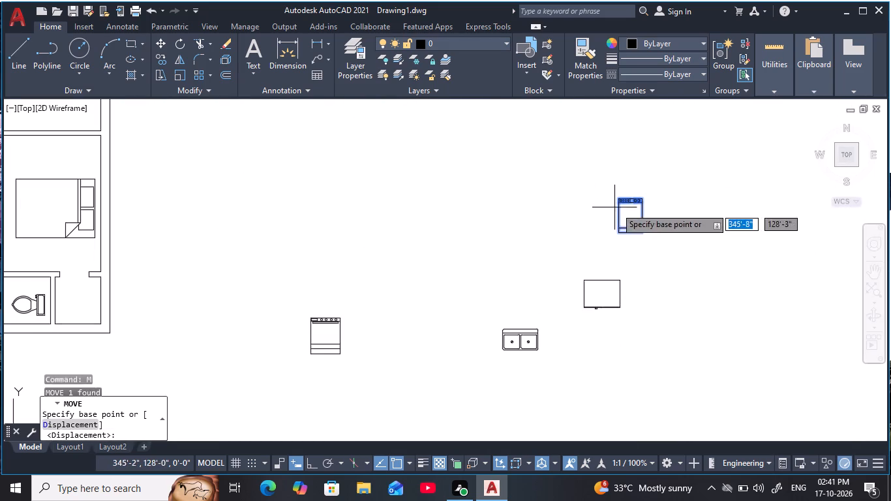
left_click(635, 199)
middle_click_drag(294, 215, 528, 268)
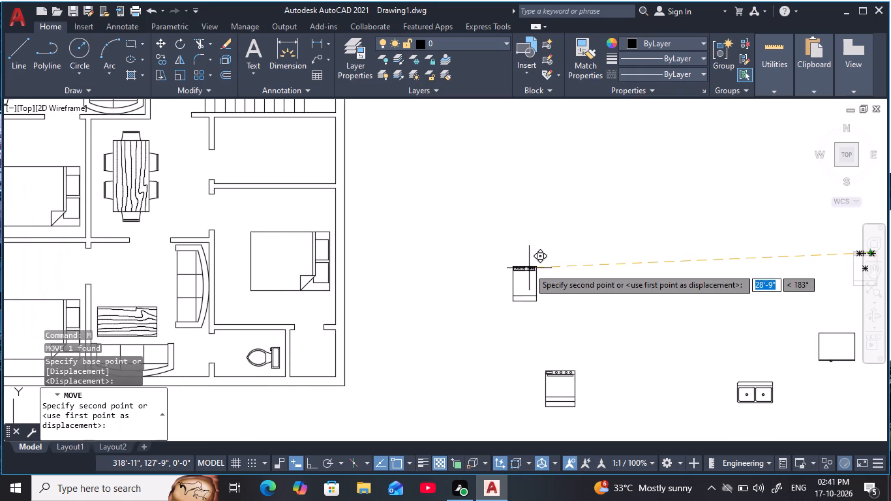
middle_click_drag(204, 202, 583, 266)
middle_click_drag(318, 153, 338, 189)
scroll(339, 188, "up", 1)
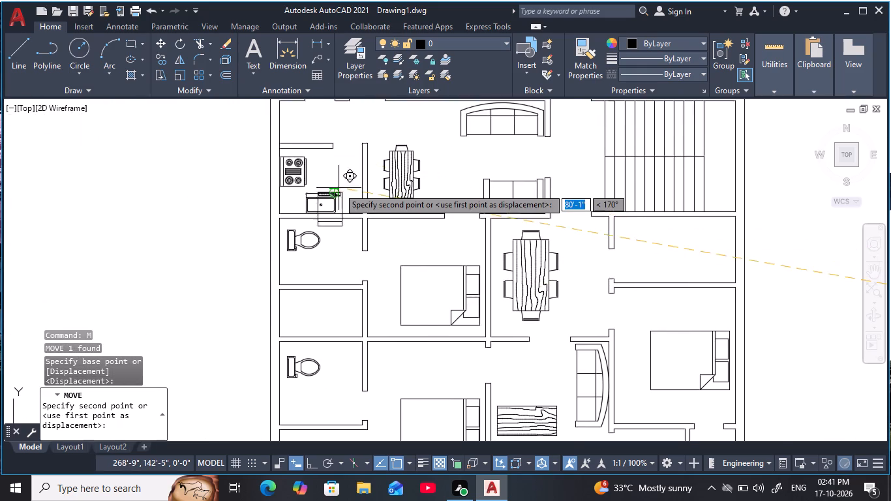
scroll(339, 188, "up", 1)
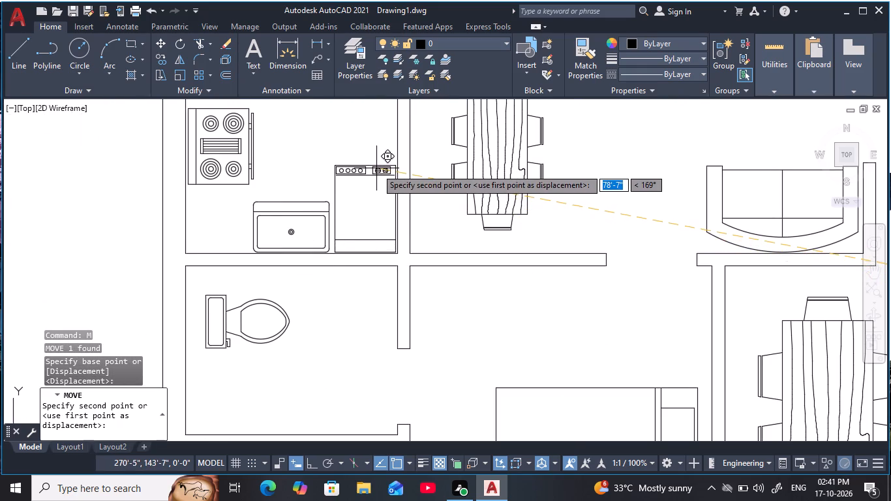
left_click(378, 168)
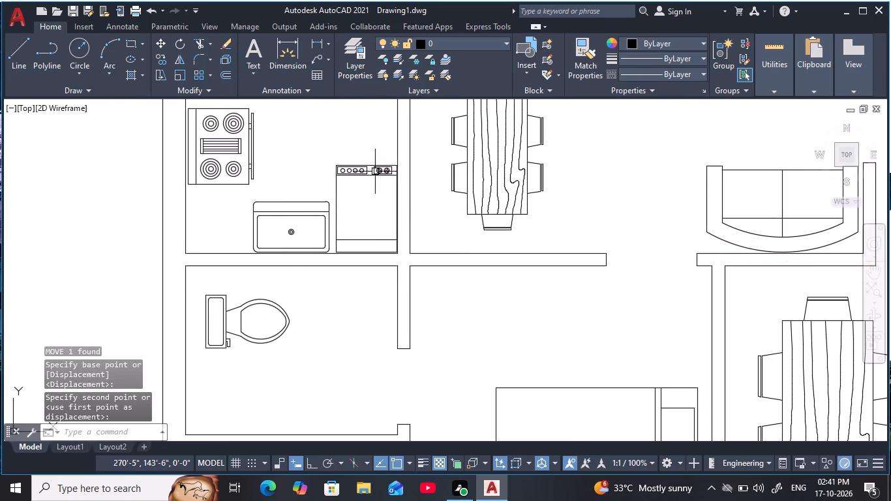
key("Escape")
Rotate the control-panel appliance 180° about its southeast corner with Ortho on.
left_click(378, 176)
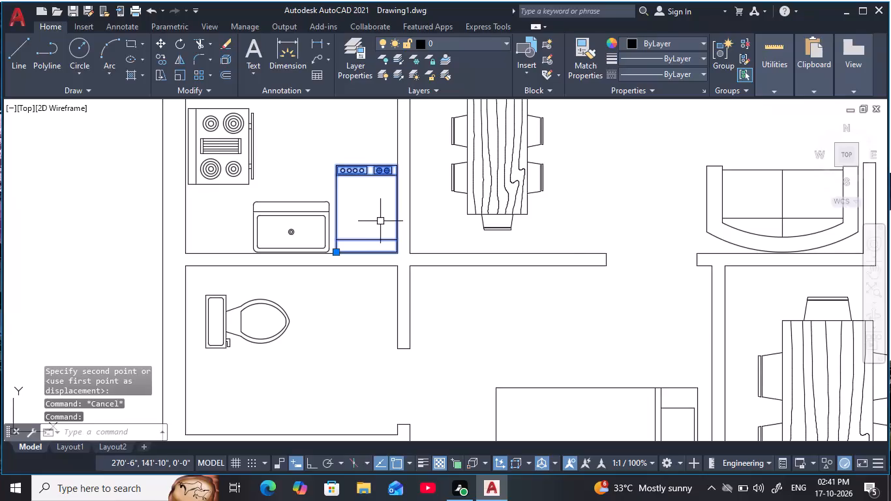
key("r")
key("o")
key("space")
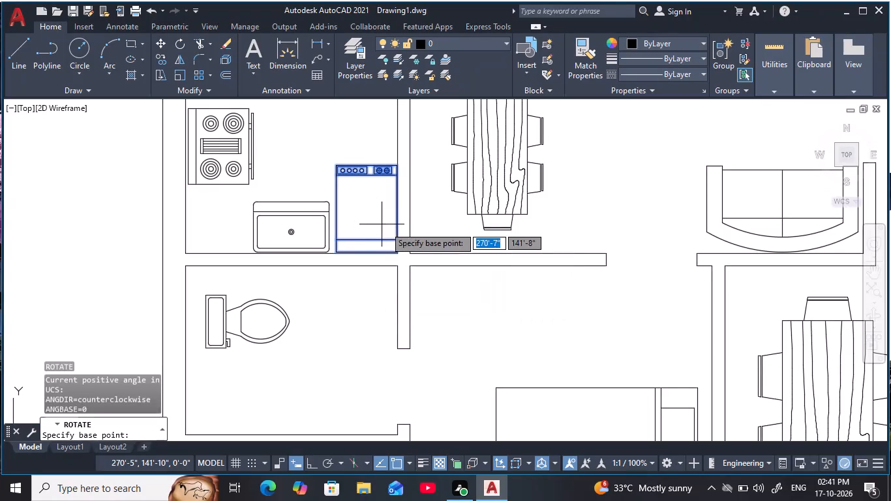
left_click(400, 255)
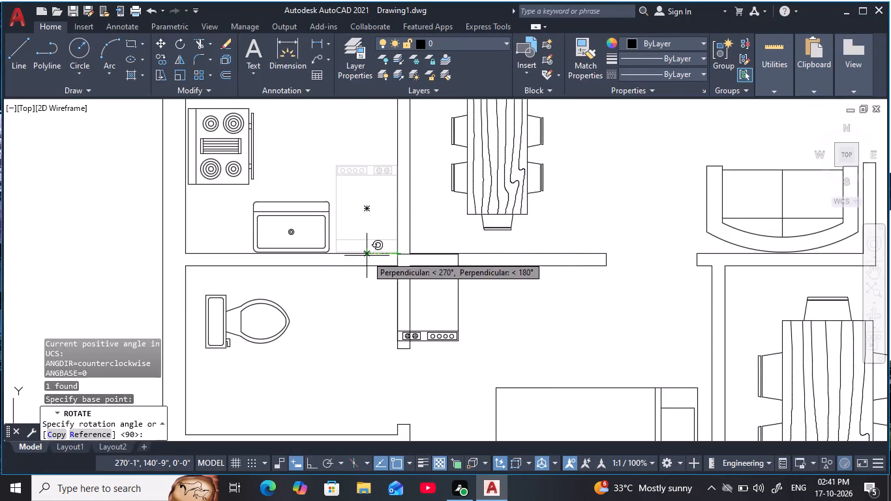
key("F8")
left_click(365, 254)
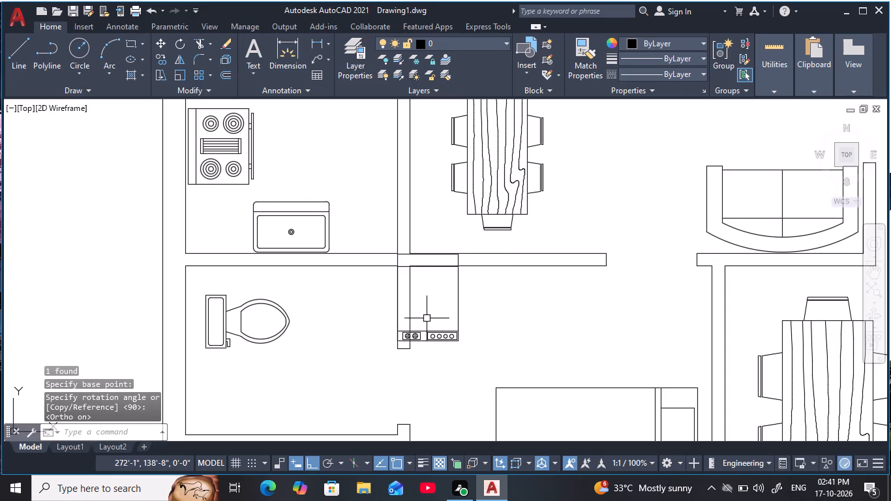
Move the rotated appliance with Ortho off back into the kitchen's southeast corner, its control panel against the south wall.
left_click(432, 337)
type("m")
key("space")
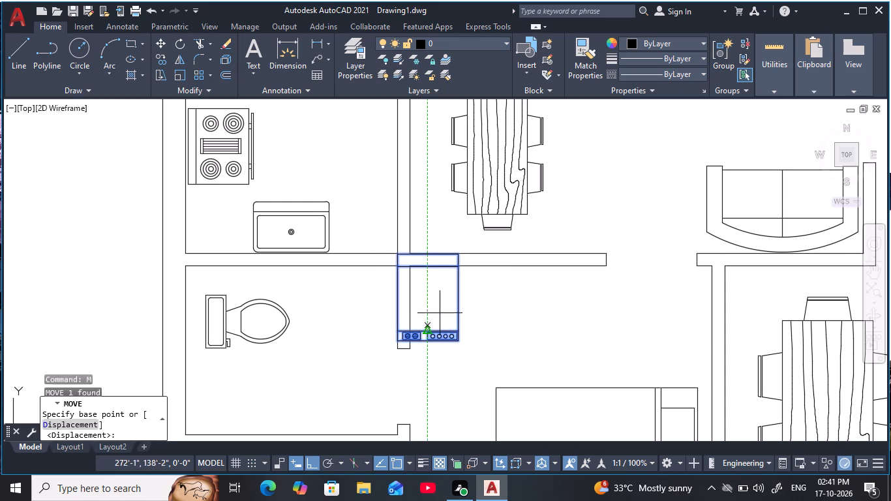
left_click(459, 344)
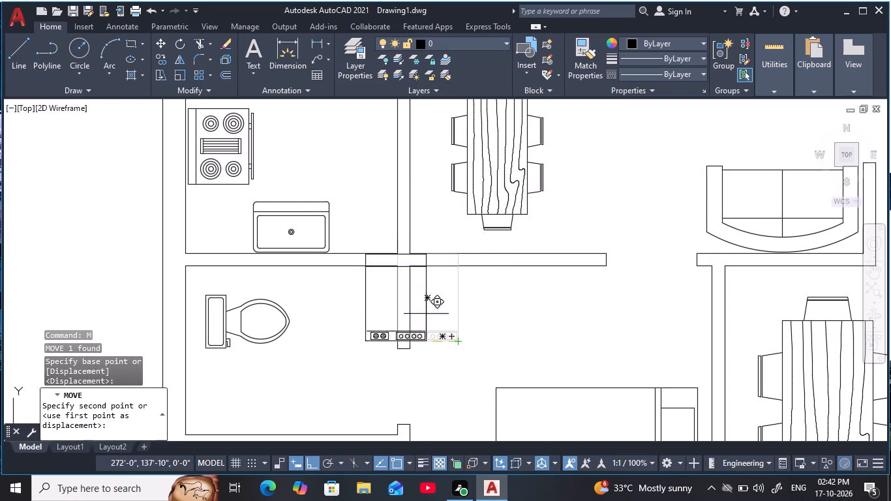
key("F8")
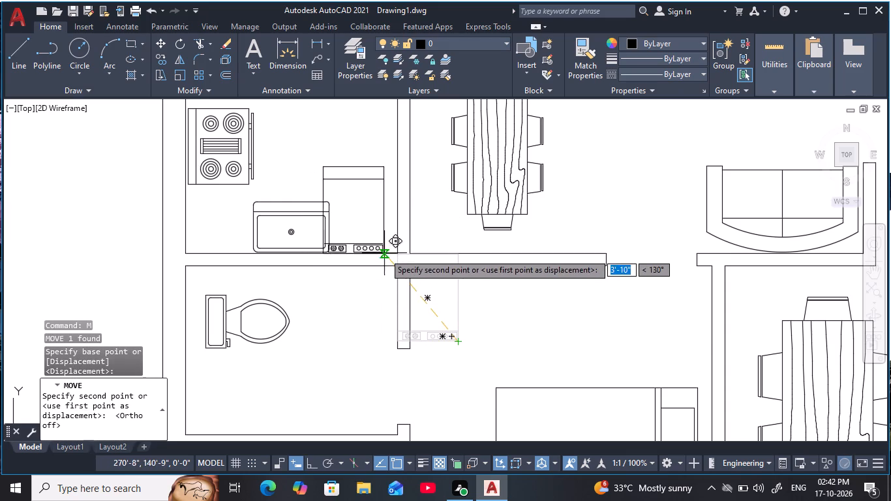
left_click(393, 253)
key("Escape")
key("Escape")
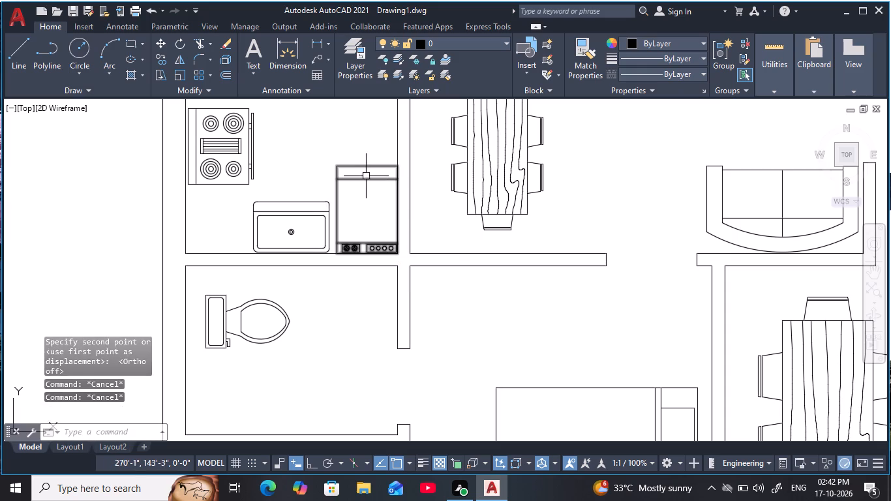
Scale the control-panel appliance down freehand about its southeast corner, leaving a clear gap to the sink.
left_click(365, 168)
key("s")
key("c")
key("space")
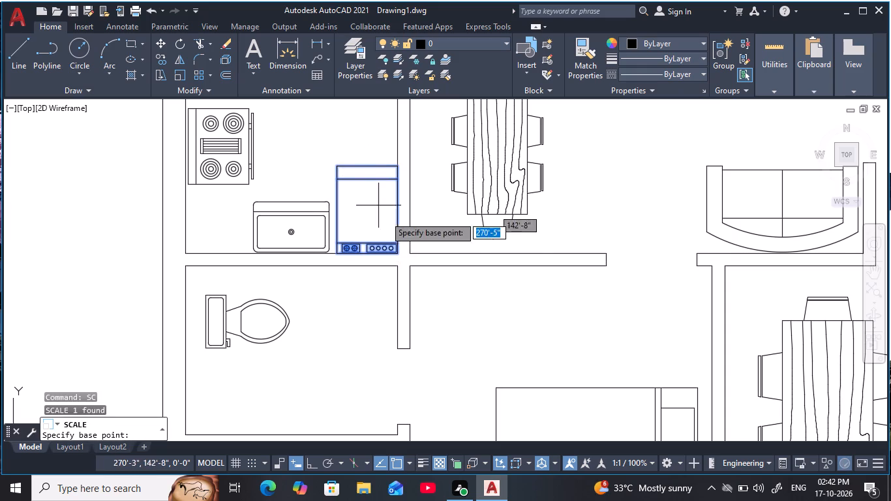
left_click(399, 258)
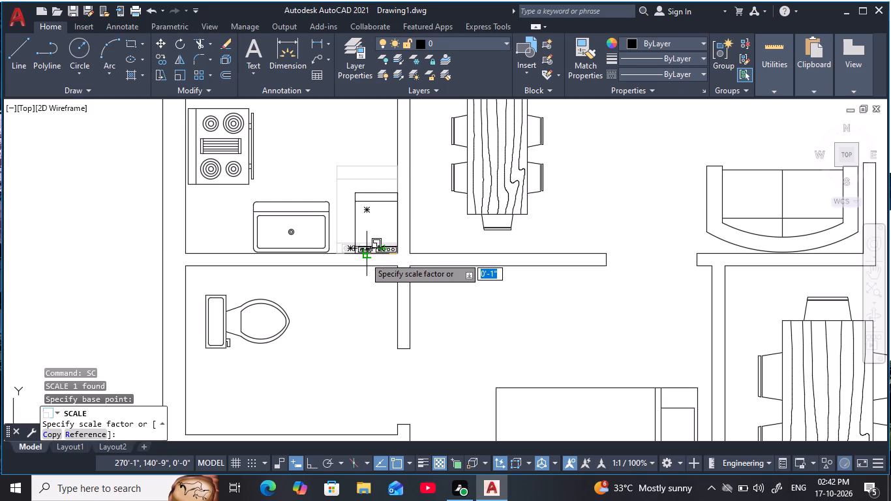
left_click(366, 258)
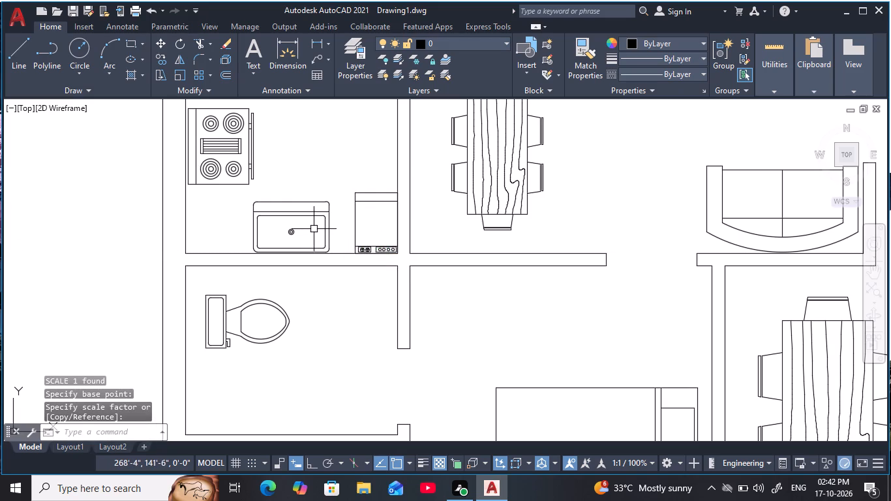
Draw a horizontal counter-edge line with Ortho on from the appliance's northeast corner to the kitchen's west wall.
type("l")
key("space")
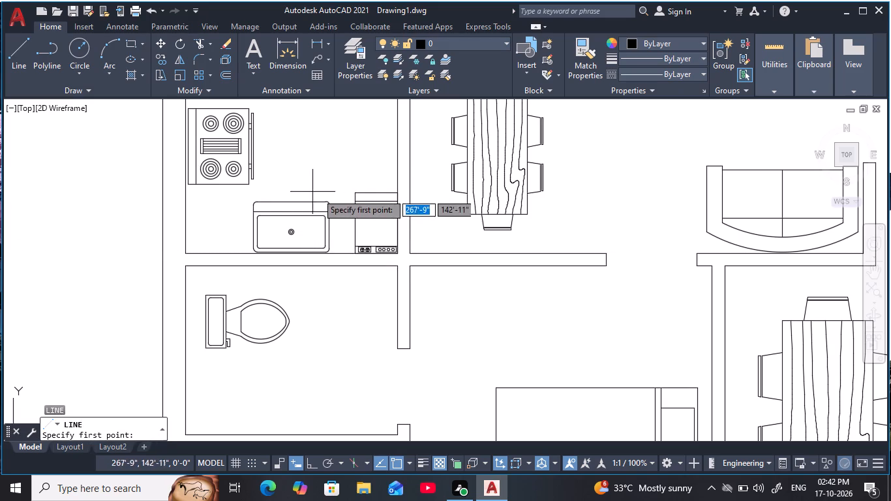
left_click(398, 194)
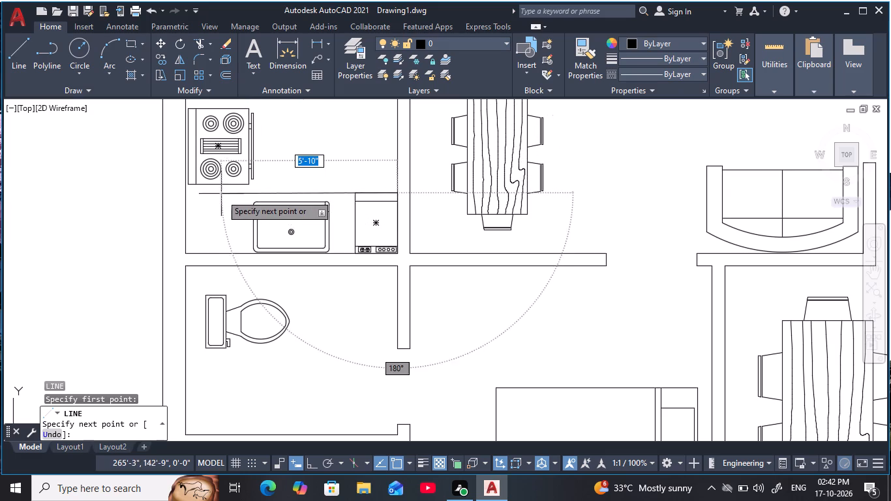
key("F8")
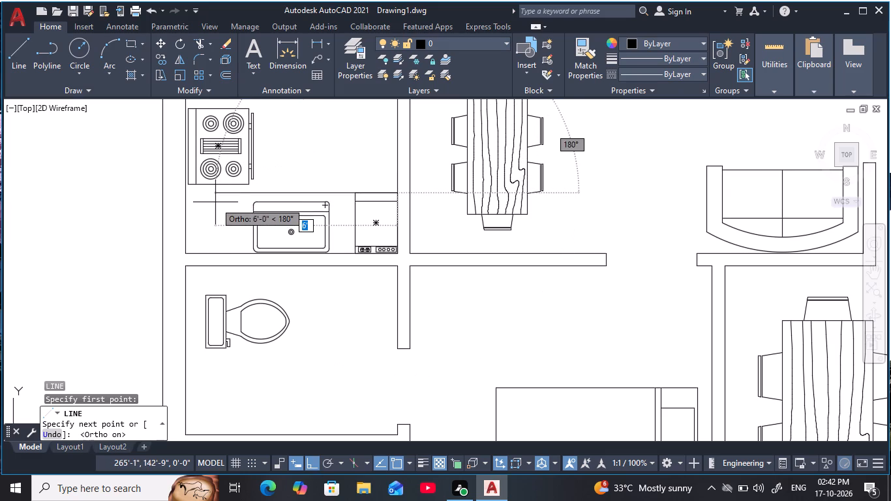
left_click(188, 196)
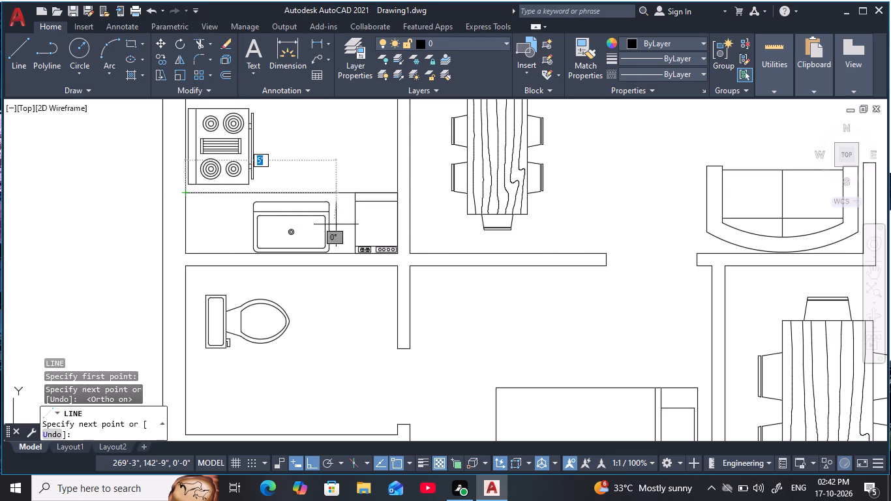
scroll(256, 184, "down", 2)
middle_click_drag(257, 184, 256, 227)
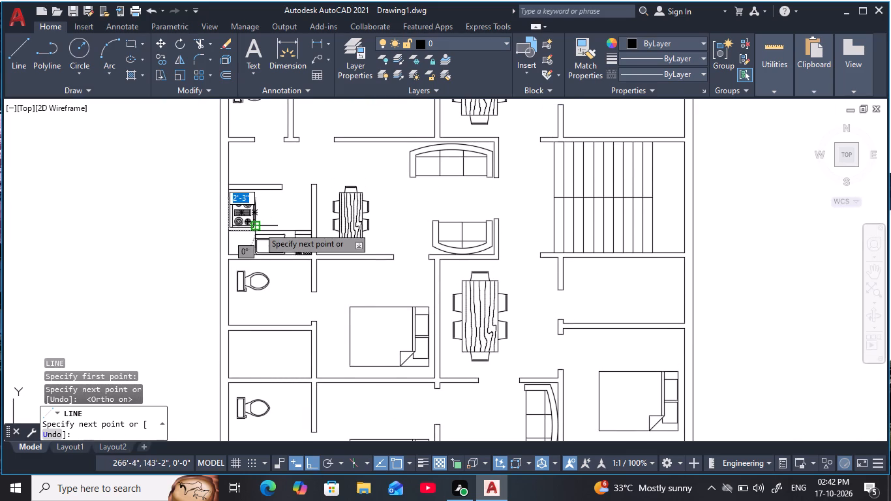
key("Escape")
key("Escape")
key("Escape")
key("Escape")
key("Escape")
key("Escape")
key("Escape")
key("Escape")
key("Escape")
key("Escape")
key("Escape")
key("Escape")
key("Escape")
key("Escape")
key("Escape")
key("Escape")
key("Escape")
key("Escape")
key("Escape")
key("Escape")
Draw a vertical counter-edge line about 3'-6" long, just east of the range-oven, from the horizontal counter line to the kitchen's north wall.
key("space")
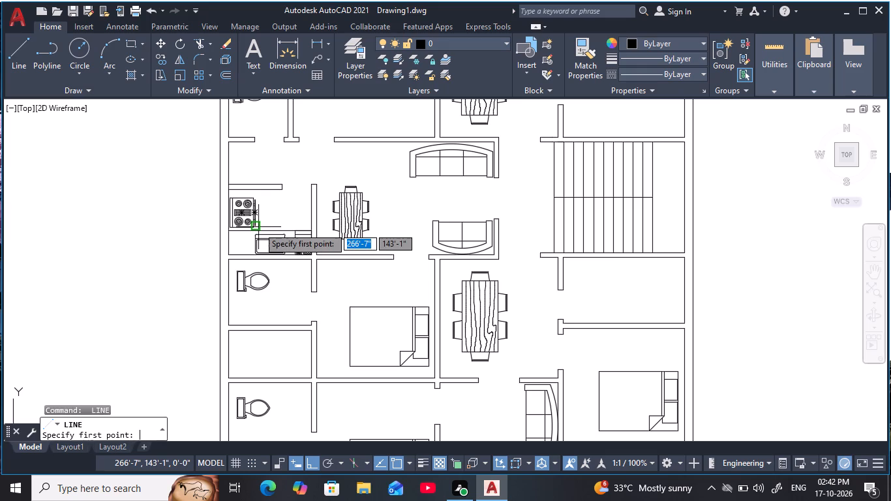
scroll(250, 228, "up", 3)
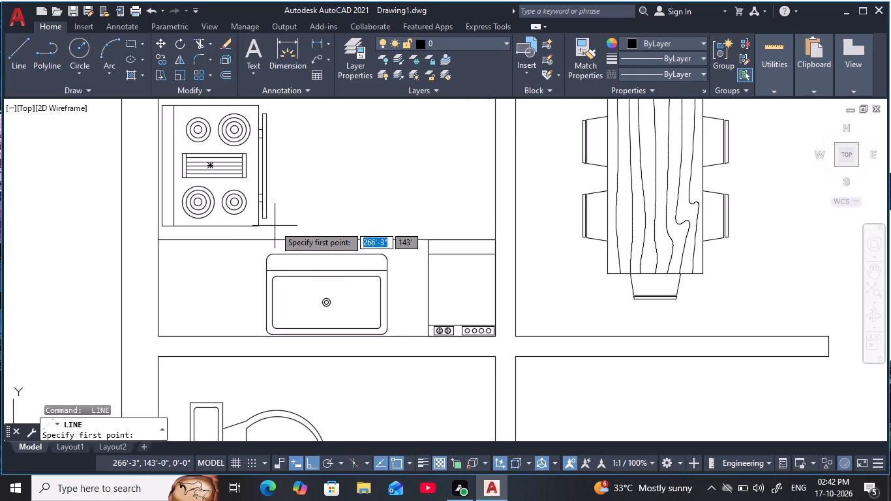
left_click(275, 239)
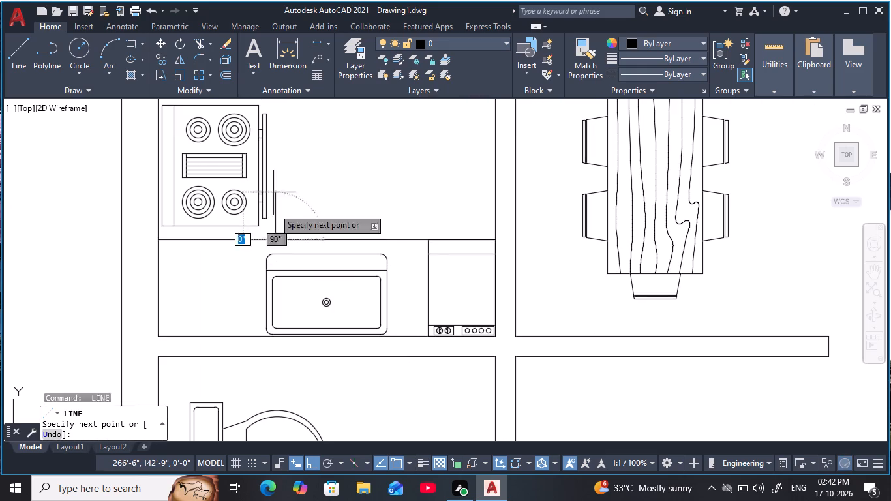
middle_click_drag(269, 163, 258, 269)
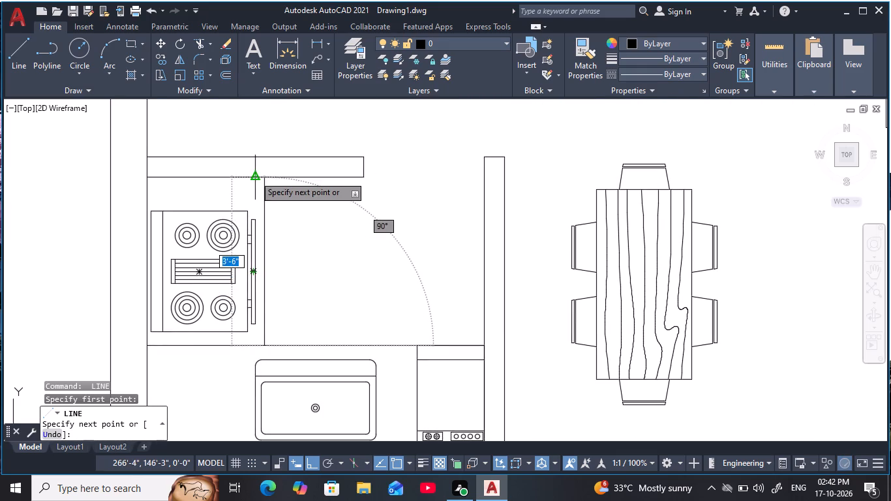
left_click(264, 174)
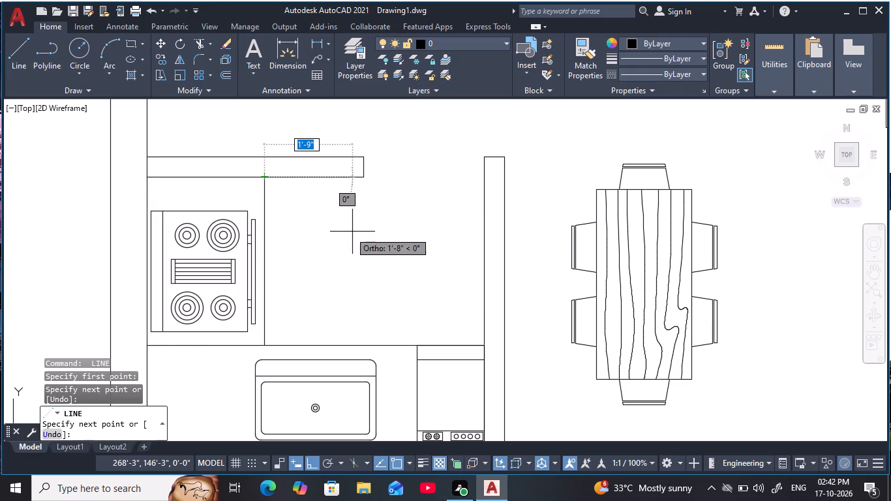
key("Escape")
key("Escape")
key("Escape")
key("Escape")
key("Escape")
key("Escape")
key("Escape")
key("Escape")
key("Escape")
key("Escape")
key("Escape")
key("Escape")
key("Escape")
key("Escape")
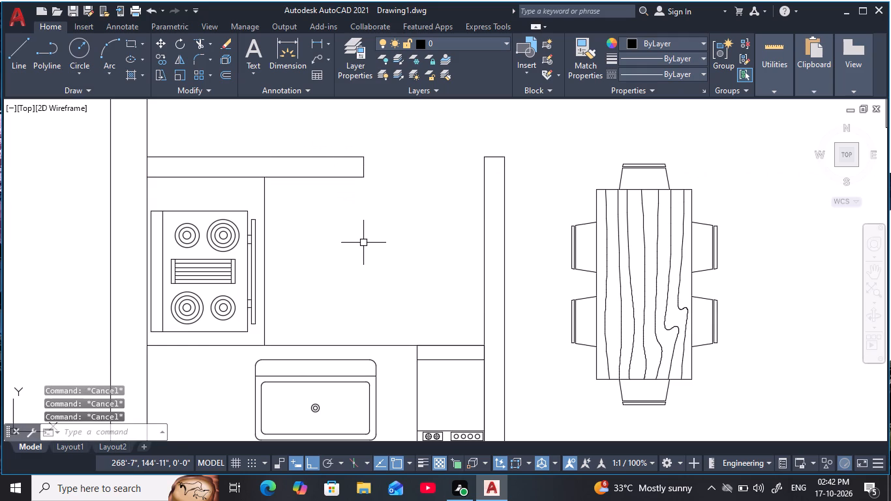
Trim the horizontal counter line's segment between the west wall and the vertical counter line, south of the range-oven.
type("tr")
key("space")
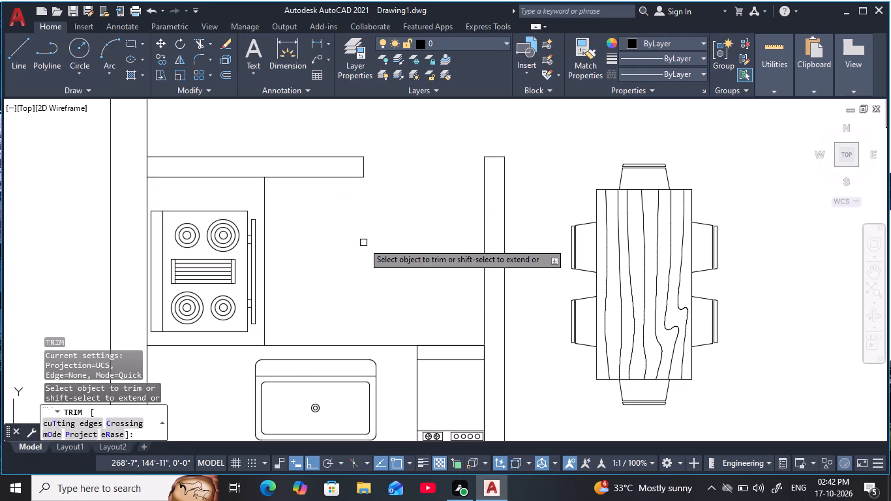
left_click(242, 348)
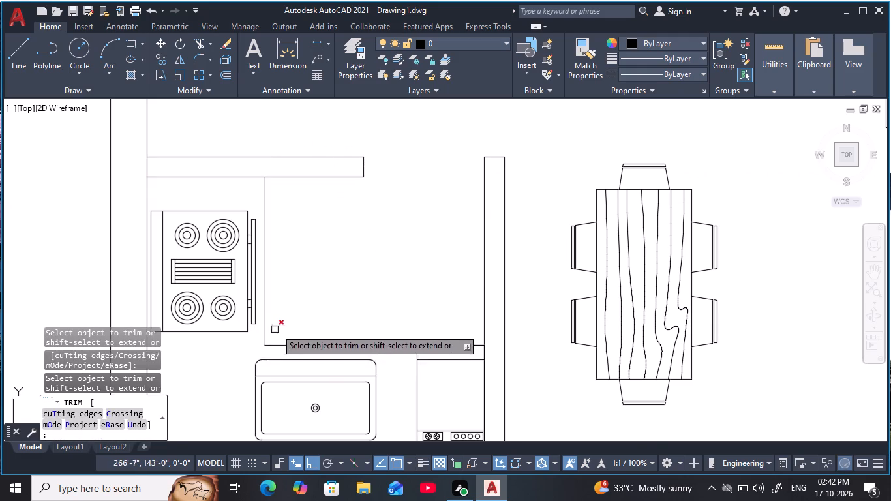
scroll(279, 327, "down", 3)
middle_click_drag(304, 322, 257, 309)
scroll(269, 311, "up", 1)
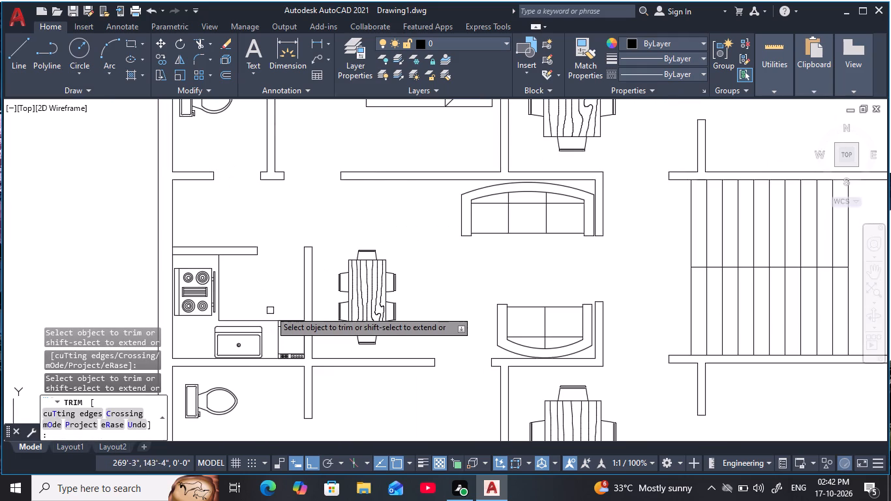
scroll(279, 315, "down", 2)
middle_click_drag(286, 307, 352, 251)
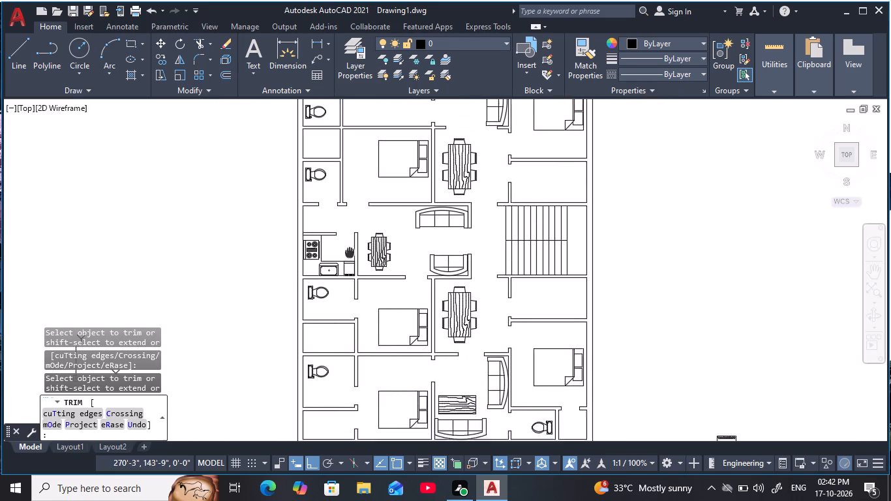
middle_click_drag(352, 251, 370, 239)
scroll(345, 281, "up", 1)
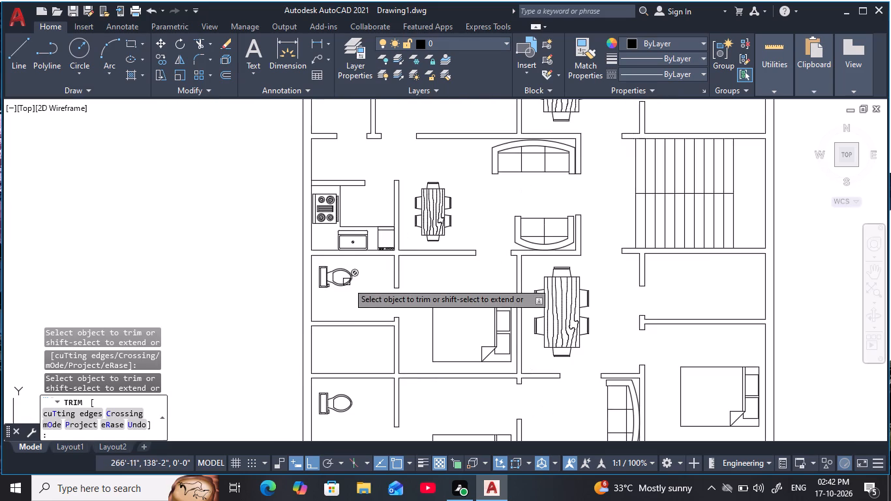
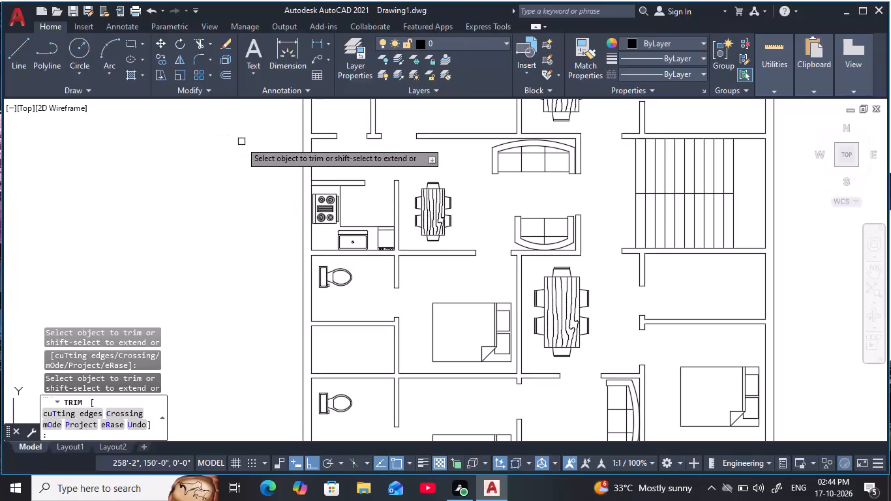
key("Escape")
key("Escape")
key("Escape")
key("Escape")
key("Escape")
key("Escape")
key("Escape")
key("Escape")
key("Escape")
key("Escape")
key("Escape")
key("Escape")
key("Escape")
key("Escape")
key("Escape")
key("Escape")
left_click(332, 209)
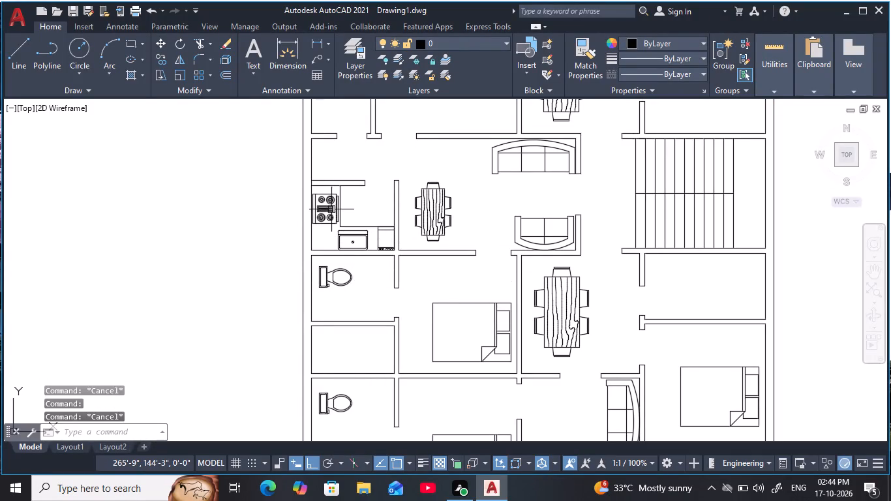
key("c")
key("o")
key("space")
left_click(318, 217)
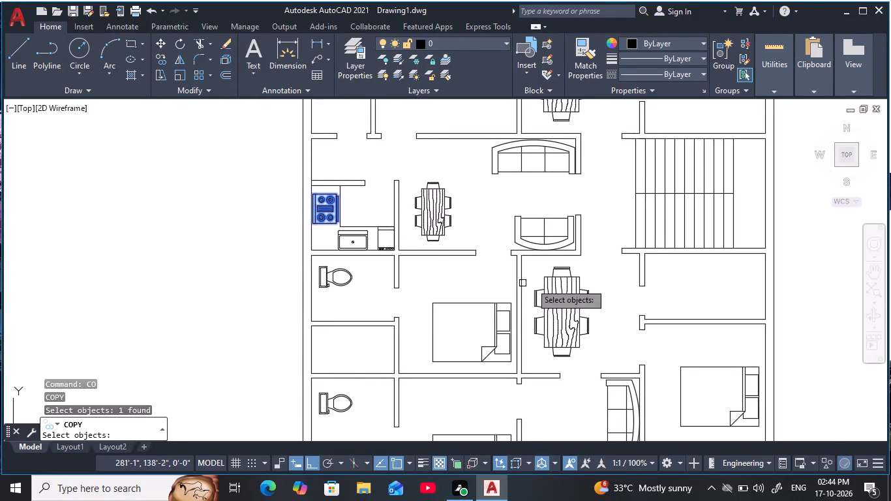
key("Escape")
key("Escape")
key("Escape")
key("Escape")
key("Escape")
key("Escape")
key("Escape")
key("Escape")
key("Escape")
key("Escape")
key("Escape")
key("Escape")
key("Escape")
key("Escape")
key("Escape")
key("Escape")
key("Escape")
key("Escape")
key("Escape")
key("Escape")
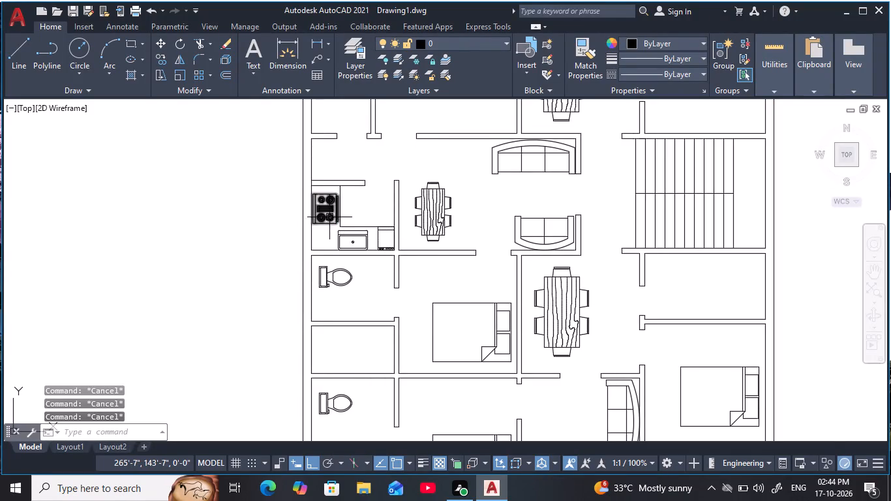
Copy the range-oven from the west kitchen into the east kitchen south of the staircase, with Ortho off.
left_click(329, 217)
key("c")
type("o")
key("space")
left_click(325, 228)
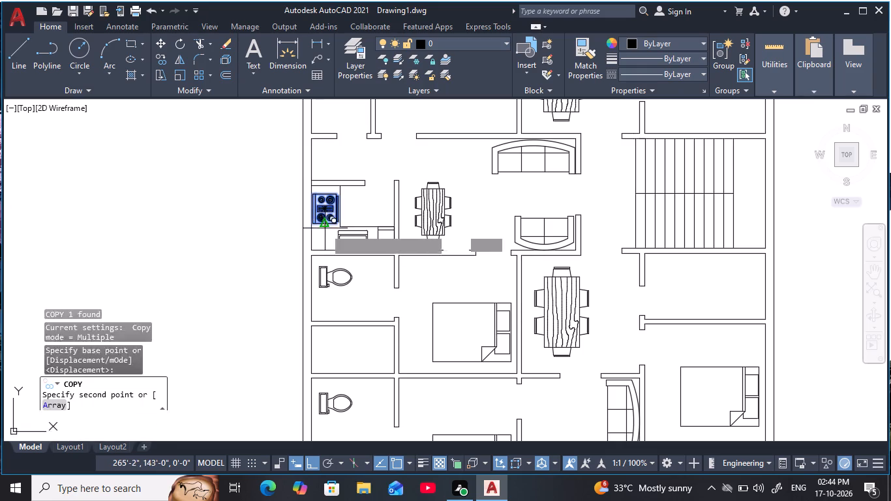
key("F8")
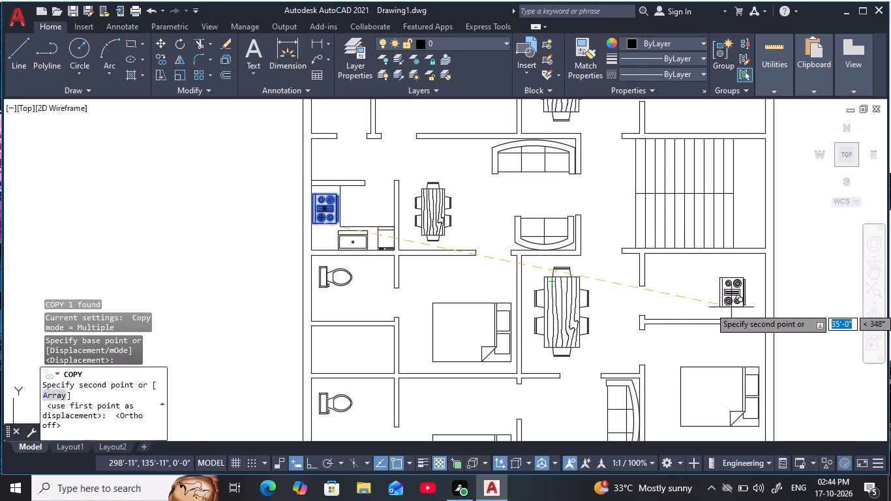
scroll(736, 307, "up", 2)
middle_click_drag(738, 307, 683, 307)
left_click(679, 303)
key("Escape")
key("Escape")
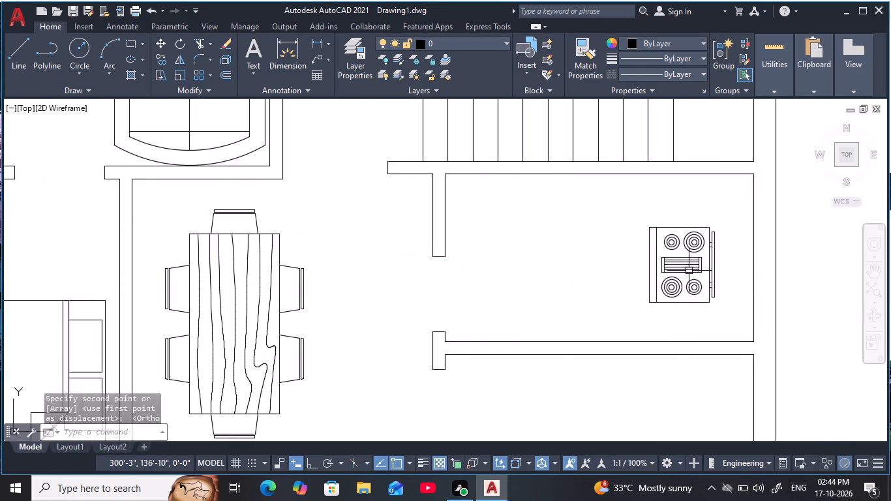
Rotate the copied range-oven 180° about a point near its centre with Ortho on.
left_click(689, 266)
key("r")
key("o")
key("space")
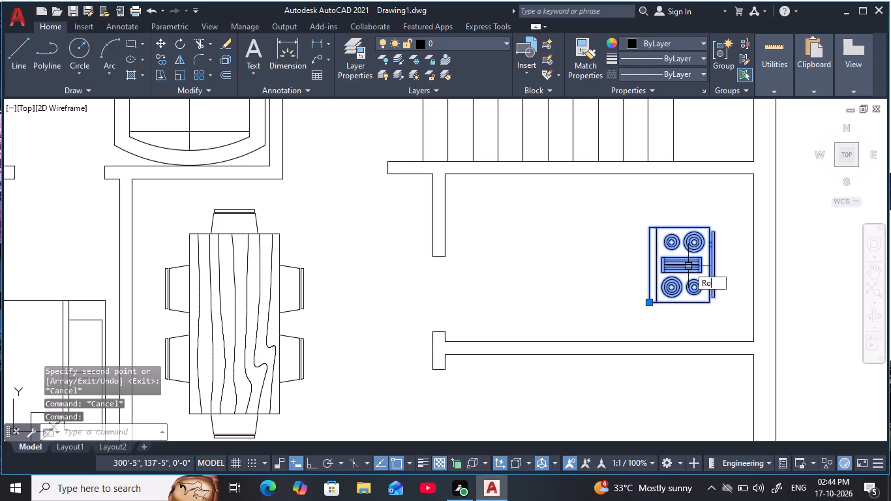
left_click(687, 267)
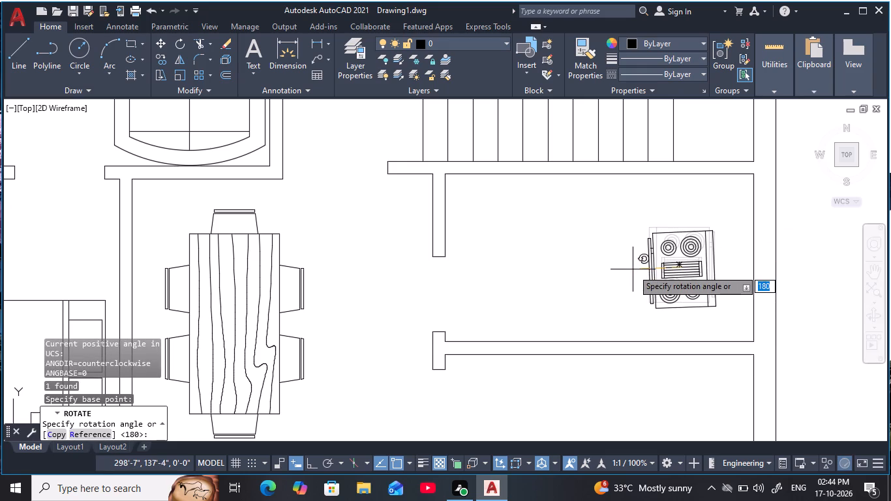
key("F8")
left_click(631, 266)
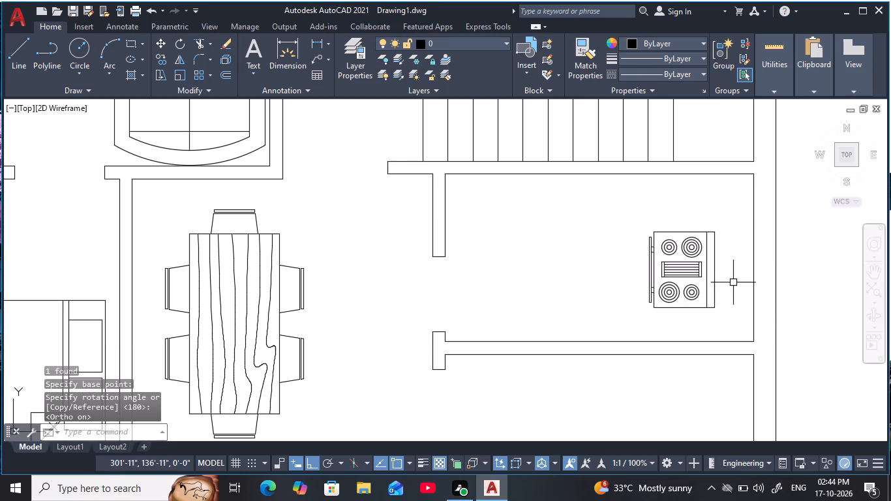
Move the rotated range-oven horizontally so its back sits against the east kitchen's east wall.
left_click(716, 285)
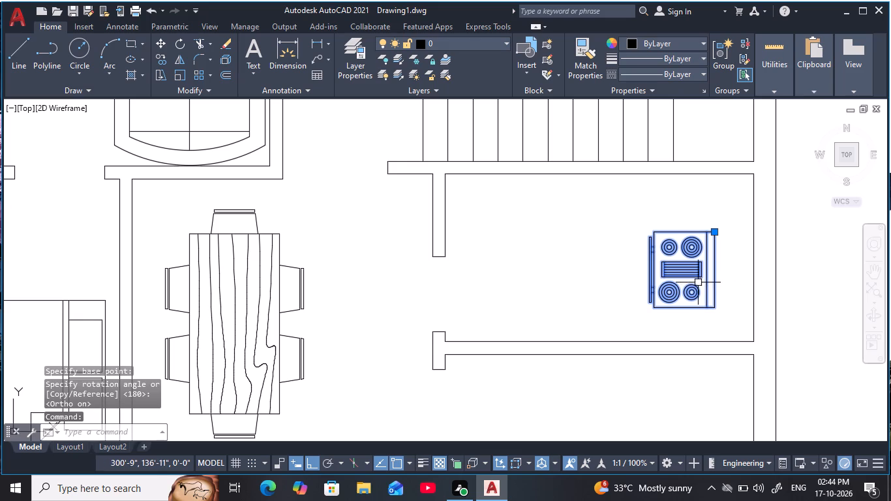
key("m")
key("space")
left_click(717, 307)
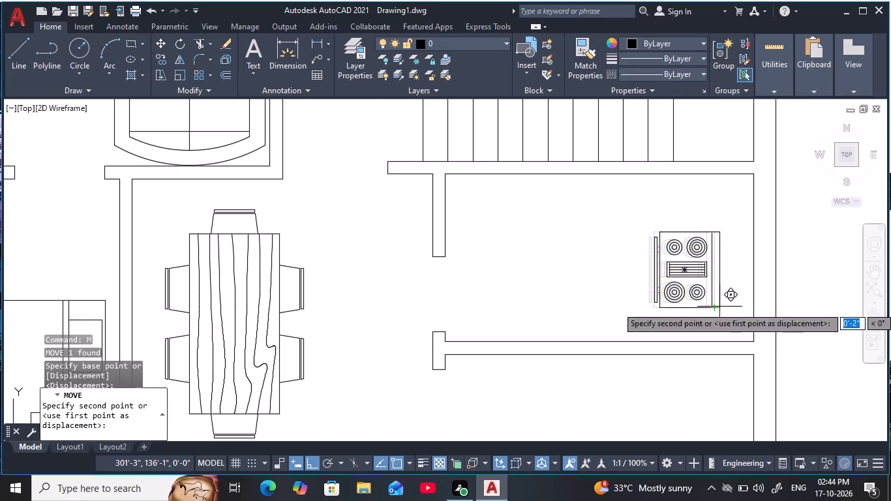
left_click(753, 293)
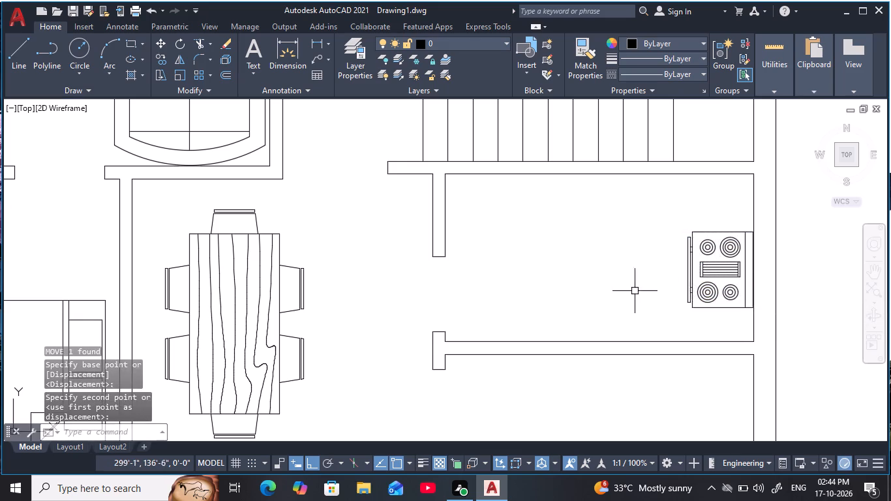
Copy the sink from the west kitchen into the east kitchen, west of the range-oven, with Ortho off.
scroll(623, 290, "down", 1)
middle_click_drag(627, 290, 669, 286)
key("Escape")
key("Escape")
key("Escape")
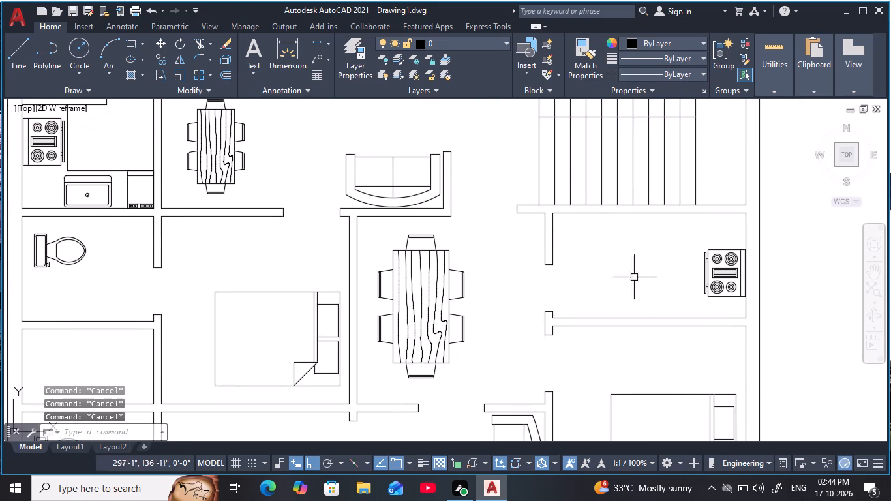
key("Escape")
key("Escape")
middle_click_drag(228, 245, 254, 244)
left_click(120, 196)
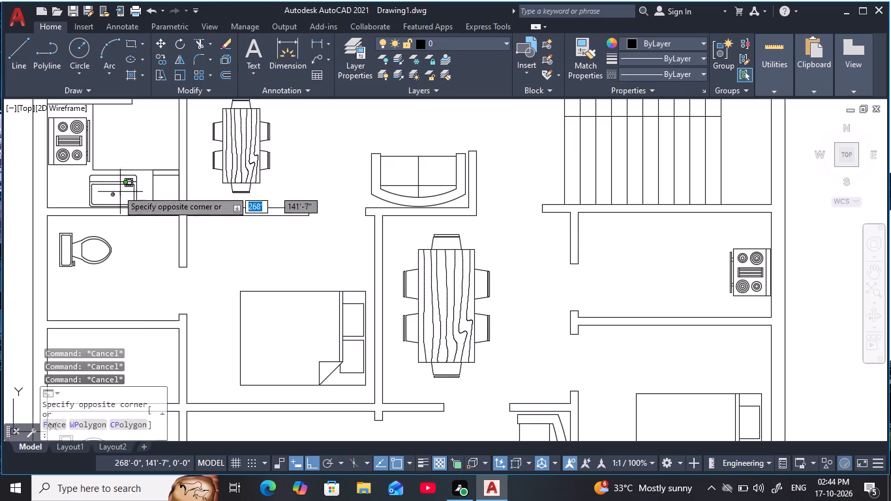
left_click(100, 181)
key("c")
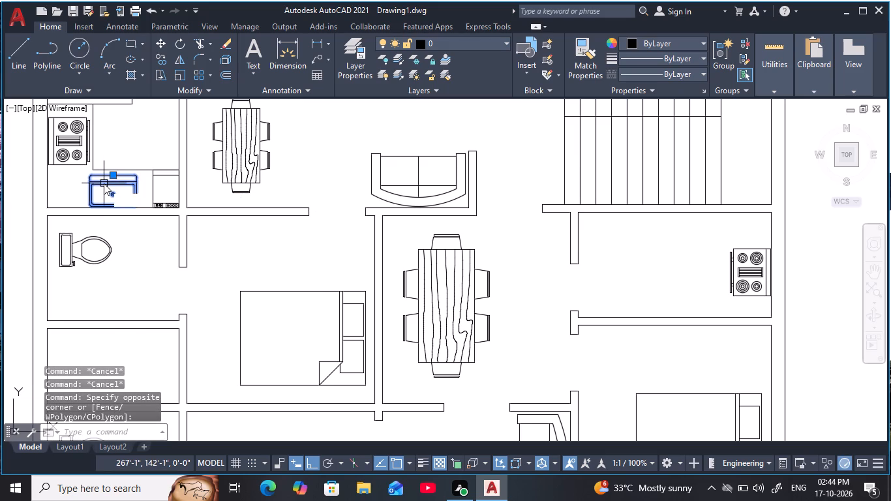
key("o")
key("space")
left_click(105, 184)
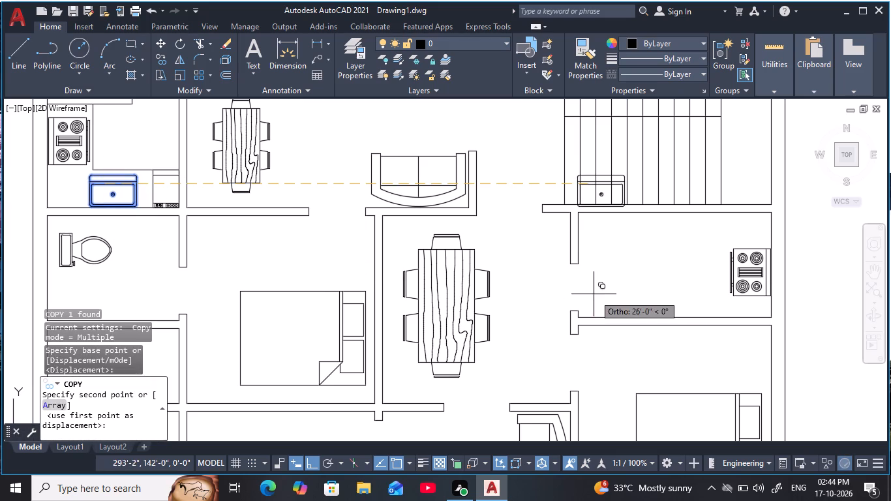
key("F8")
left_click(627, 260)
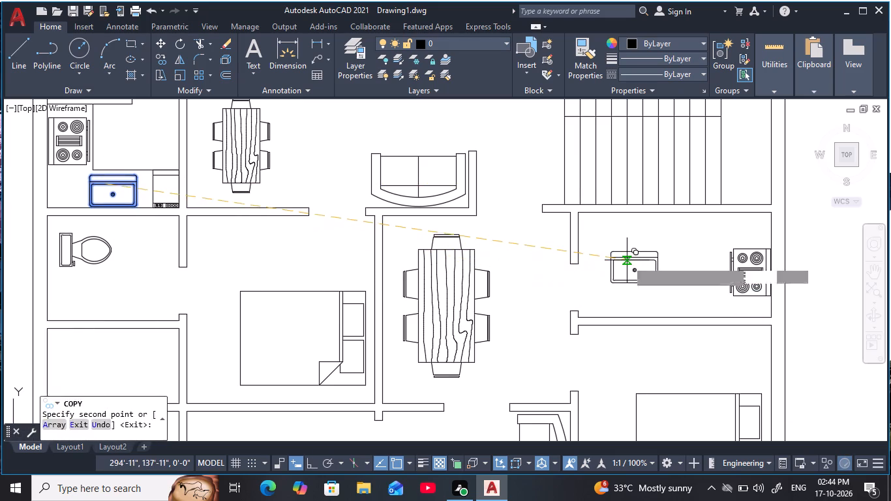
key("Escape")
key("Escape")
key("Escape")
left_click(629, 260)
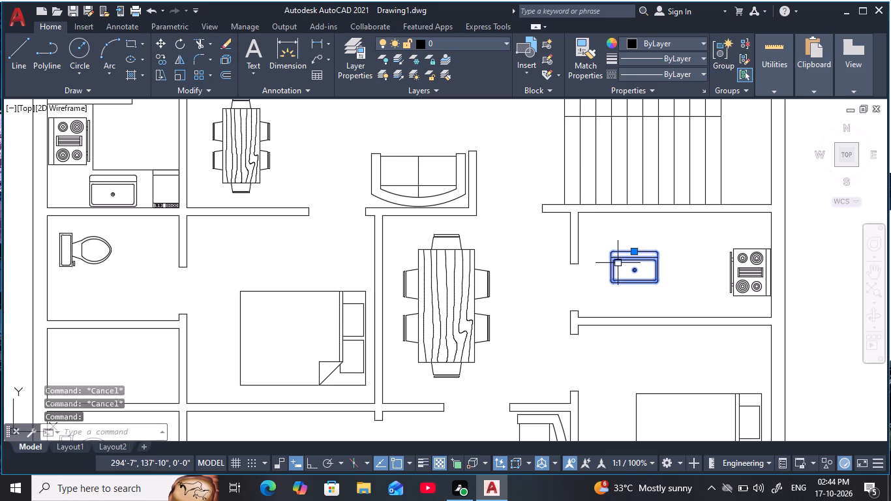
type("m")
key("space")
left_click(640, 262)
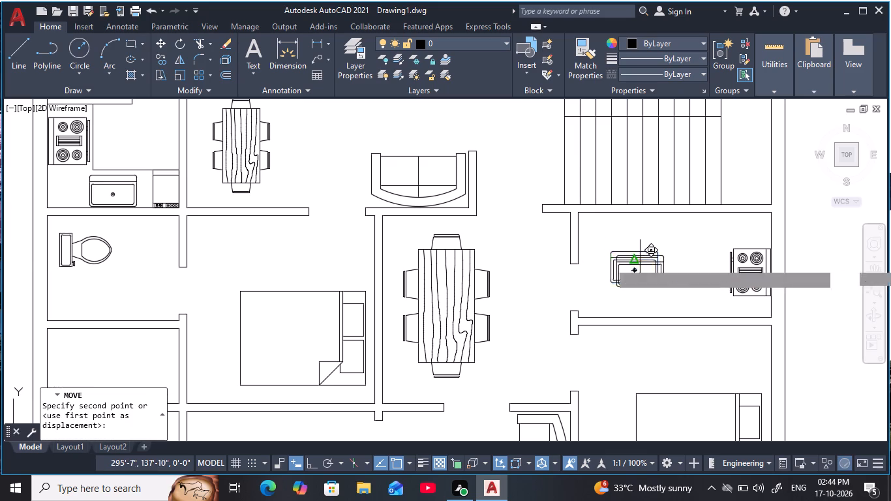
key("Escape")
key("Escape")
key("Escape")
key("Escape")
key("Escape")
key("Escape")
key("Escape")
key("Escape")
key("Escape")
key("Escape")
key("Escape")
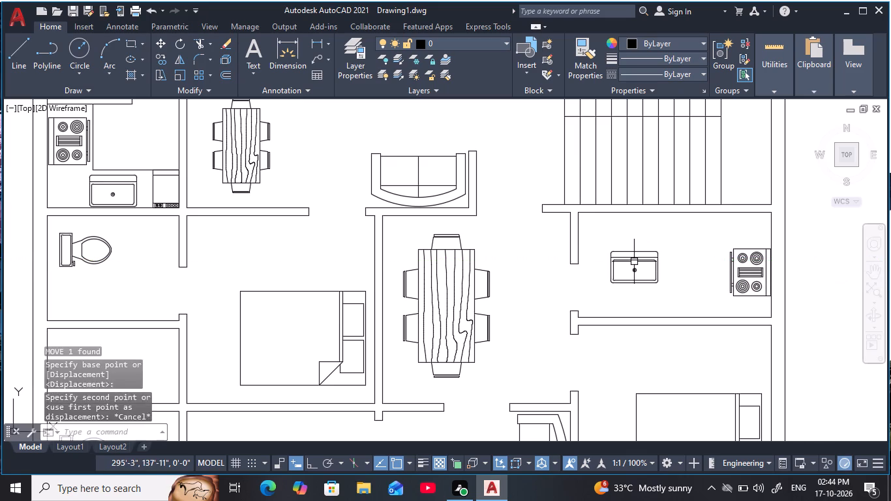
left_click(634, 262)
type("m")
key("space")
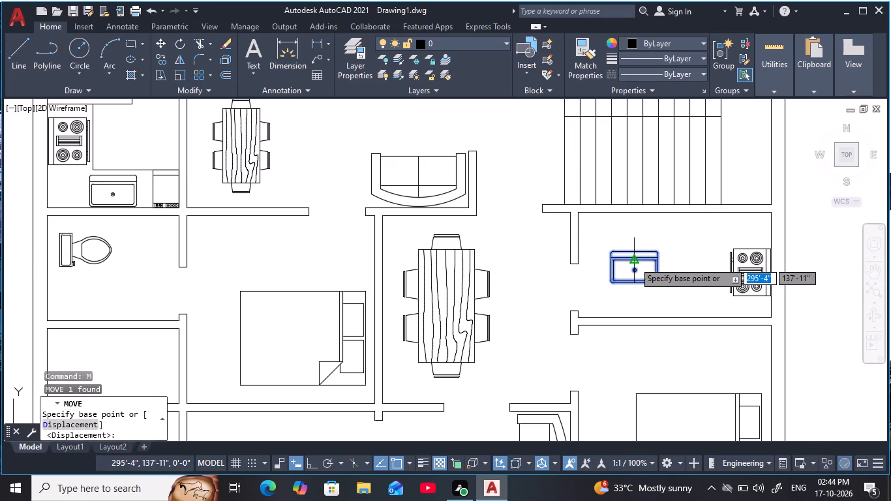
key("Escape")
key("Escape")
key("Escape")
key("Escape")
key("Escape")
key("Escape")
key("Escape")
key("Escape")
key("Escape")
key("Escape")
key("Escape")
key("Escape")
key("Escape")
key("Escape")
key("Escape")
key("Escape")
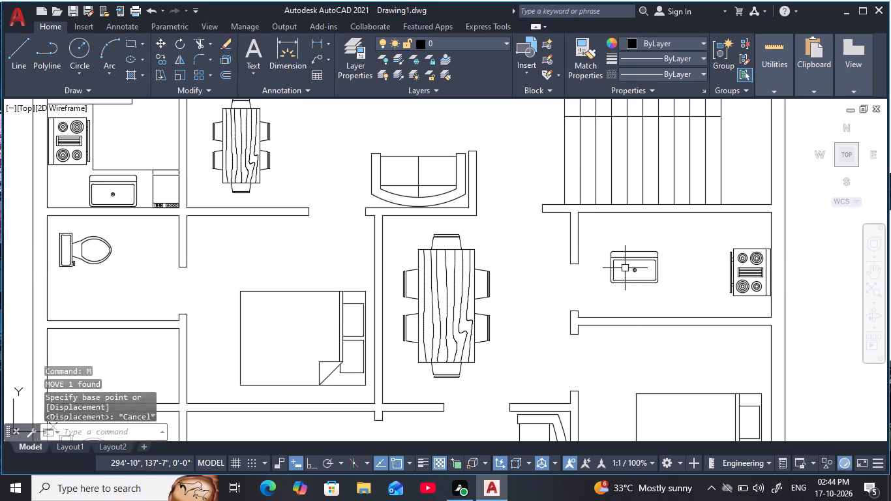
Rotate the copied sink 180° about a point on its south edge with Ortho on.
key("r")
key("o")
key("space")
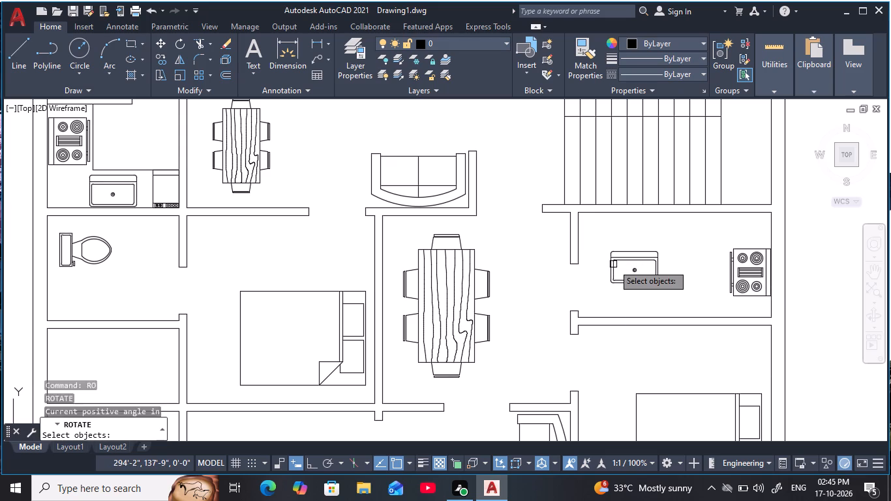
left_click(613, 264)
key("space")
left_click(644, 284)
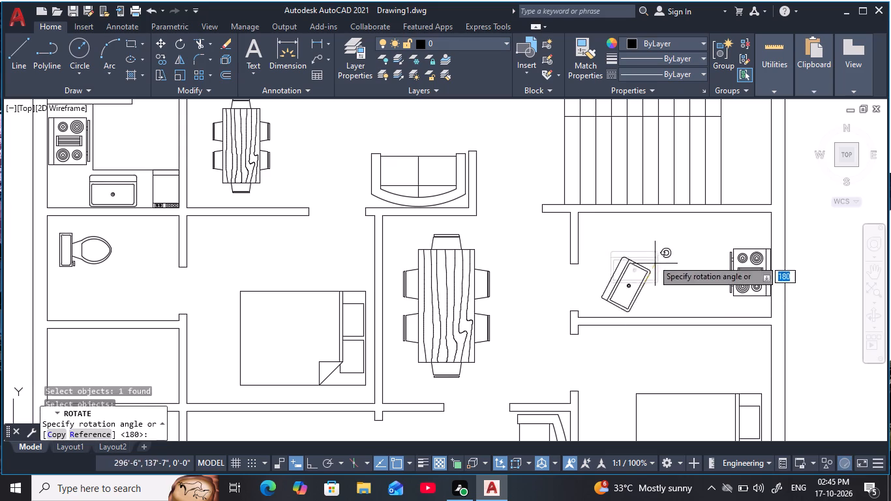
key("F8")
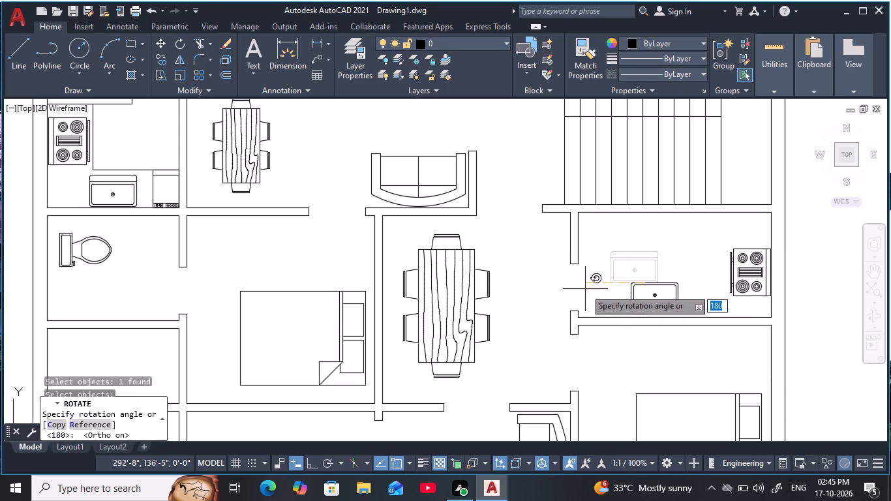
left_click(588, 292)
Move the rotated sink freehand with Ortho off to the east kitchen's north wall, leaving a small gap to the wall.
left_click(664, 286)
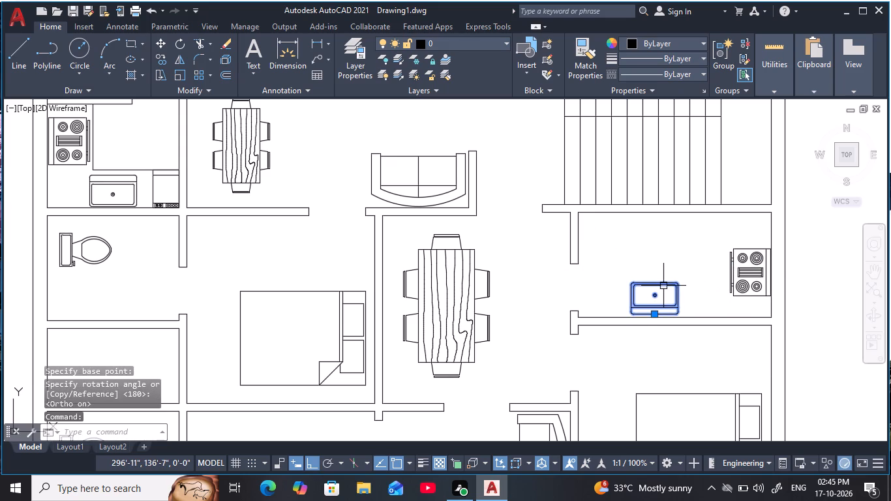
key("m")
key("space")
left_click_drag(659, 287, 661, 280)
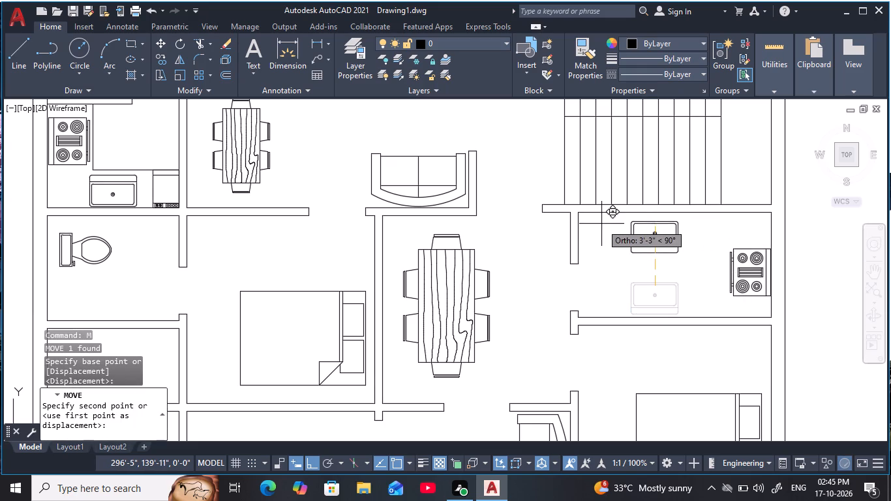
key("F8")
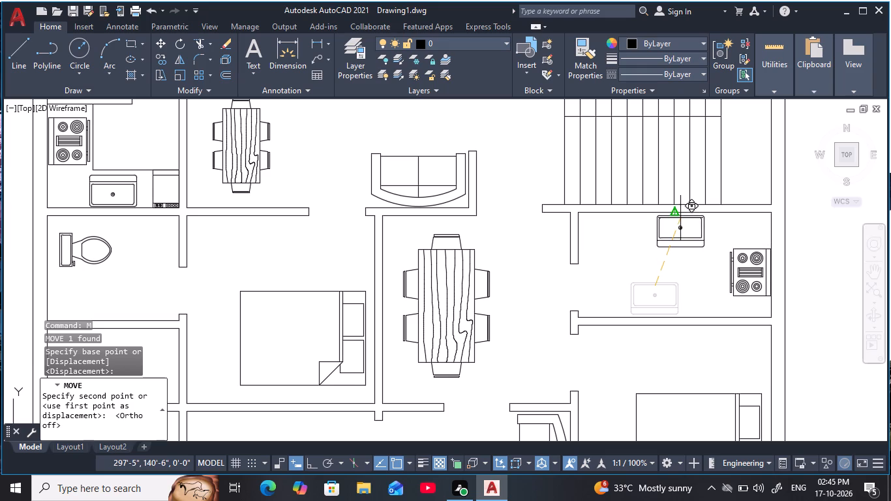
left_click(680, 218)
left_click(681, 237)
key("space")
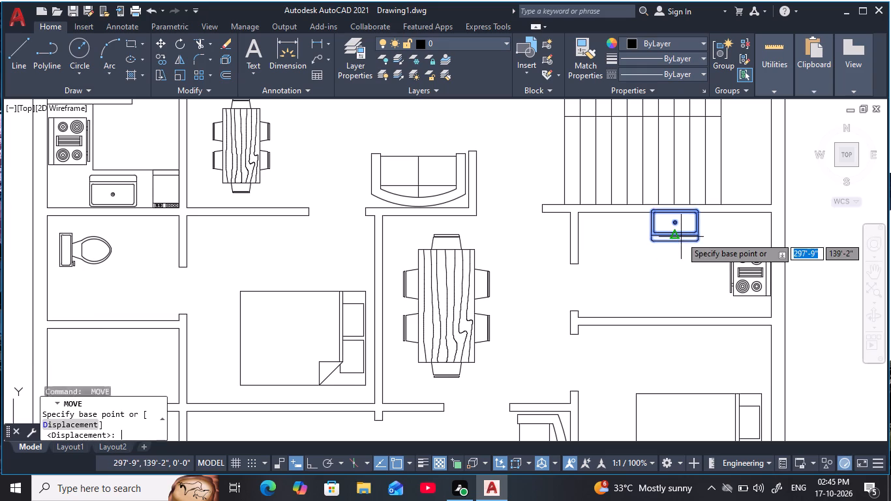
left_click(681, 237)
left_click(681, 241)
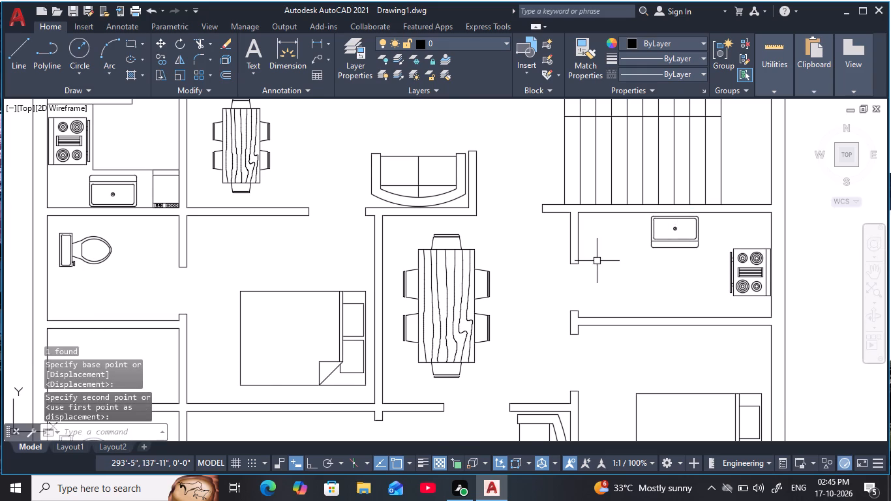
Move the refrigerator block from outside the plan into the east kitchen's northwest corner, against the north wall.
scroll(597, 261, "down", 1)
middle_click_drag(599, 261, 642, 252)
key("Escape")
key("Escape")
key("Escape")
key("Escape")
key("Escape")
key("Escape")
scroll(643, 267, "down", 2)
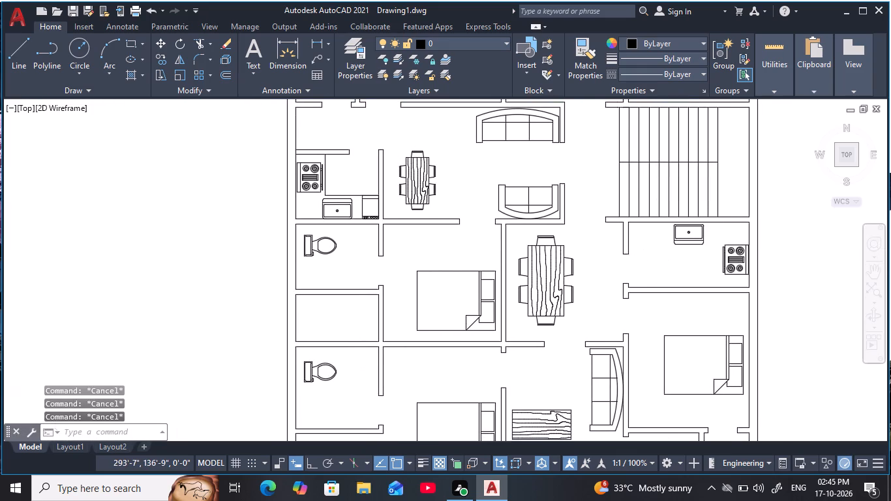
middle_click_drag(645, 267, 419, 229)
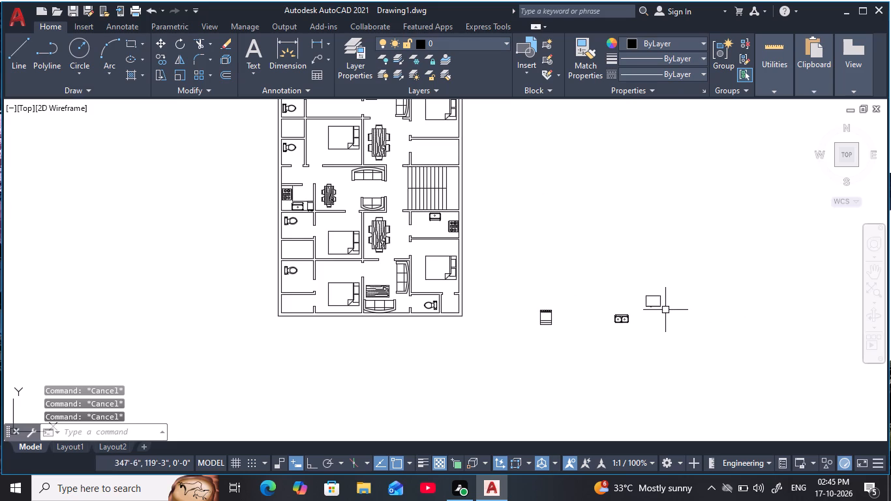
left_click(660, 306)
key("m")
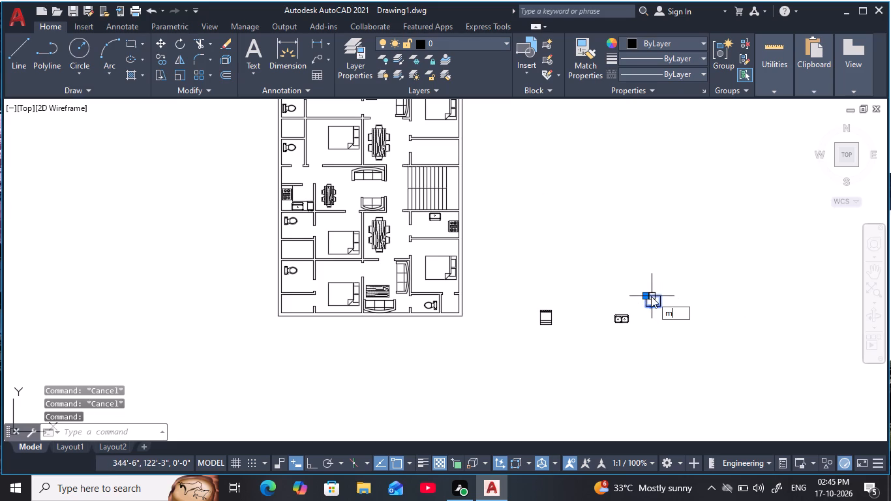
key("space")
left_click(650, 296)
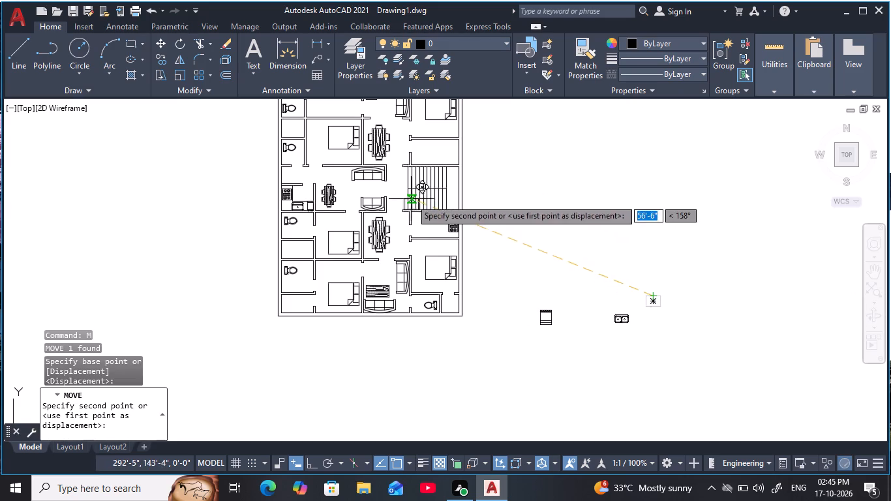
middle_click_drag(411, 199, 500, 244)
scroll(516, 269, "up", 2)
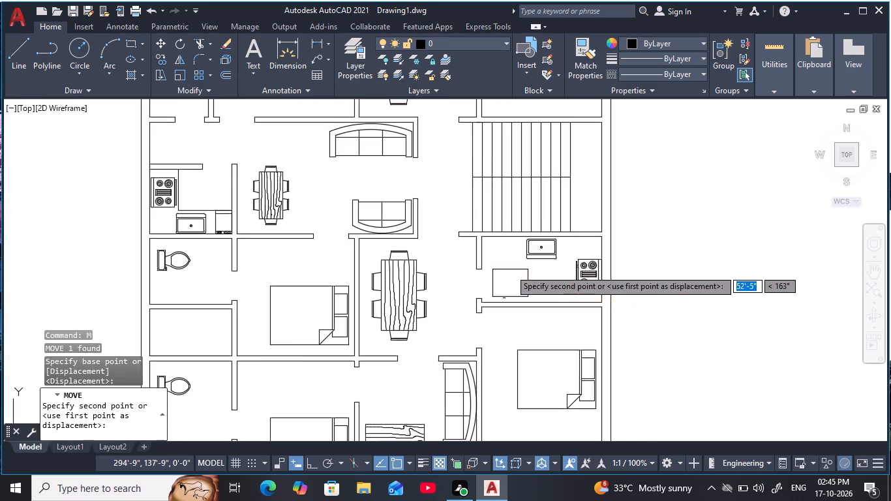
scroll(510, 269, "up", 3)
middle_click_drag(489, 233, 515, 273)
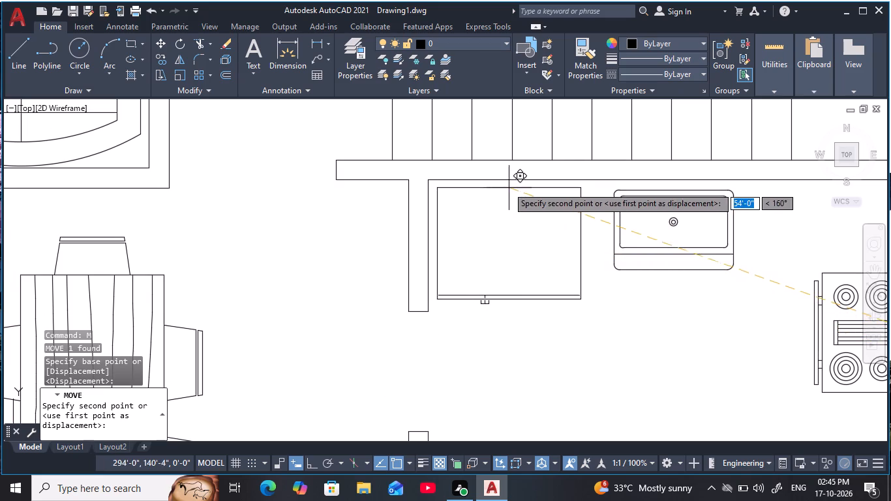
left_click(506, 184)
scroll(521, 241, "down", 2)
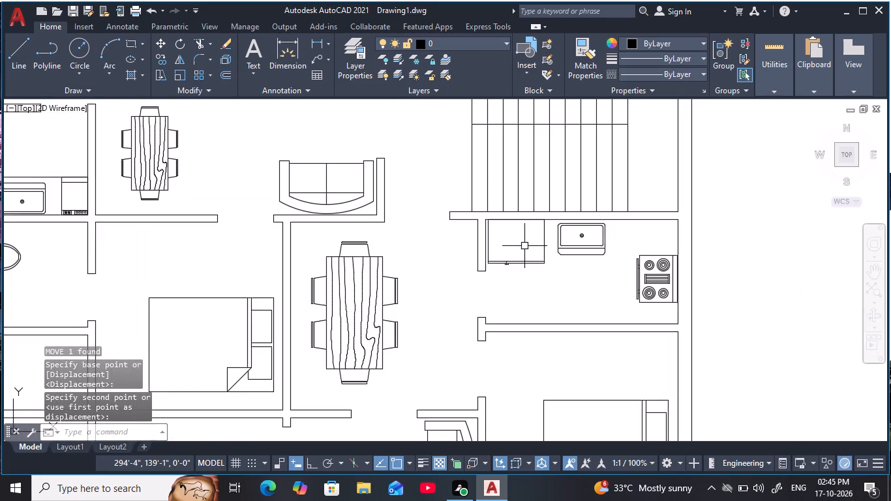
middle_click_drag(541, 233, 551, 228)
scroll(579, 256, "down", 1)
key("Escape")
key("Escape")
key("Escape")
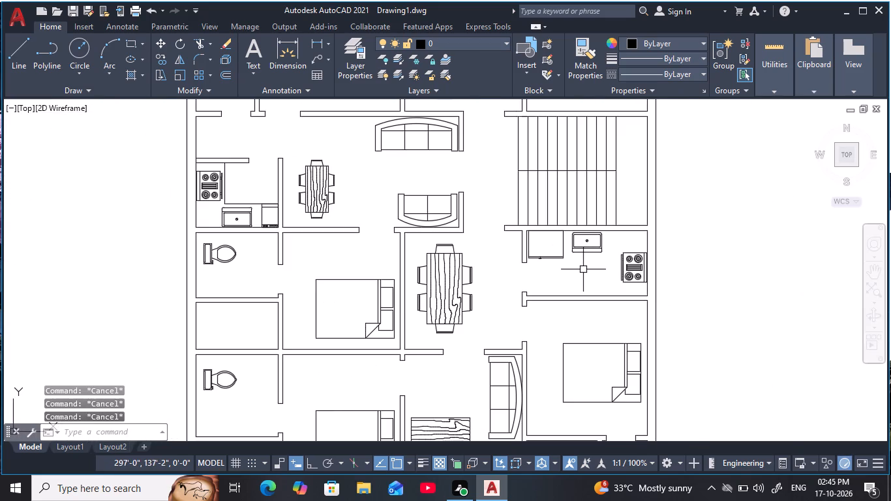
key("Escape")
key("Escape")
key("Escape")
key("Escape")
key("Escape")
key("Escape")
key("Escape")
key("Escape")
Draw the east kitchen's counter line from the refrigerator's southwest corner about 7'-10" east, then about 3'-3" south to the wall, with Ortho on.
key("l")
key("space")
scroll(606, 279, "up", 2)
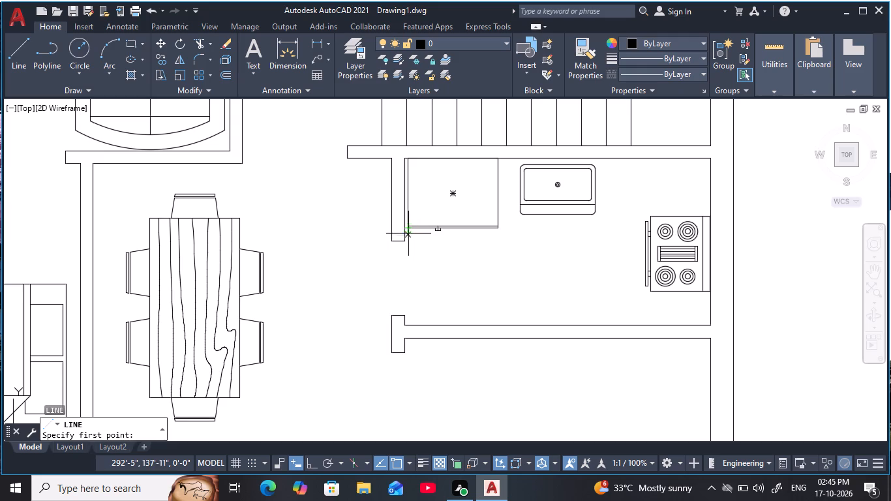
left_click(406, 234)
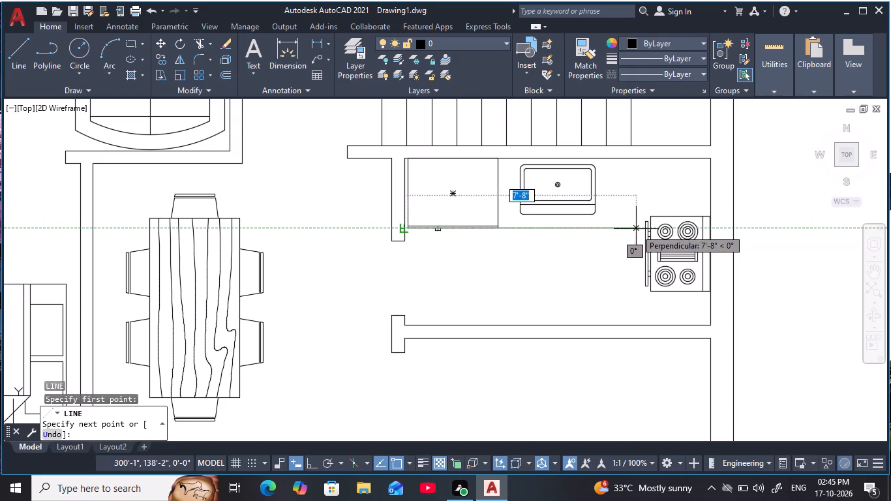
scroll(639, 231, "up", 2)
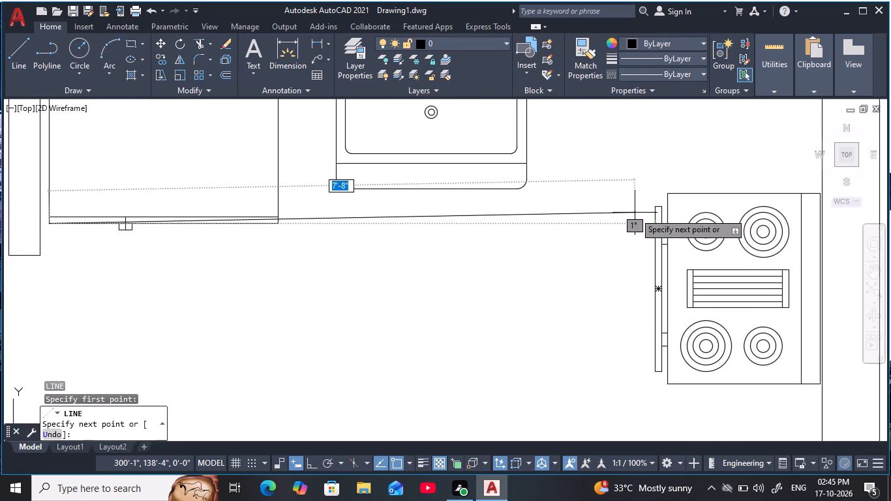
key("F8")
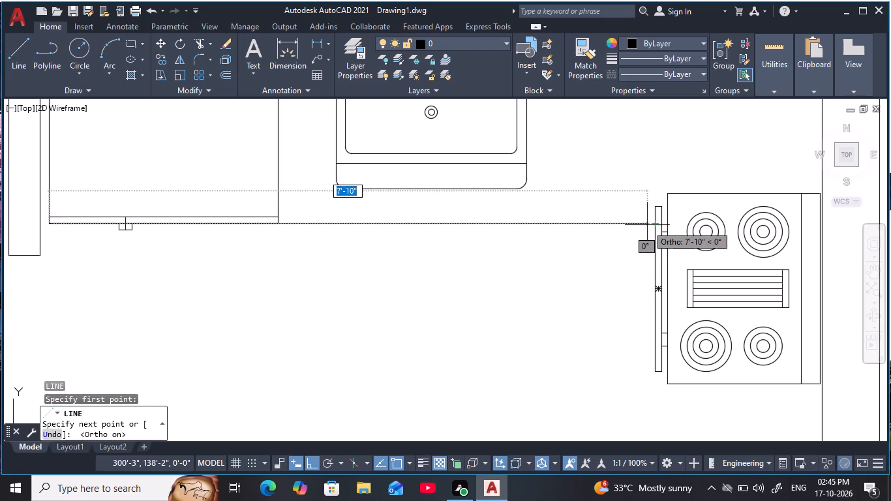
left_click(647, 225)
middle_click_drag(657, 335, 611, 186)
scroll(620, 216, "up", 1)
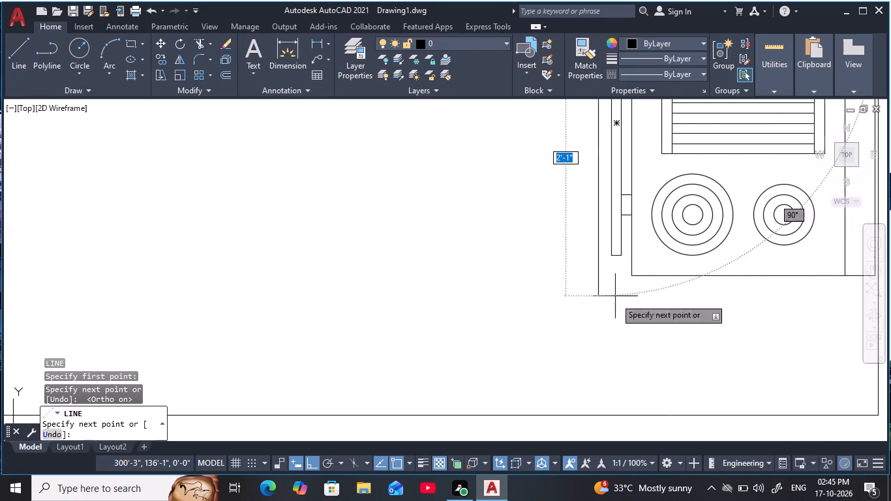
middle_click_drag(609, 329, 587, 219)
scroll(590, 207, "down", 2)
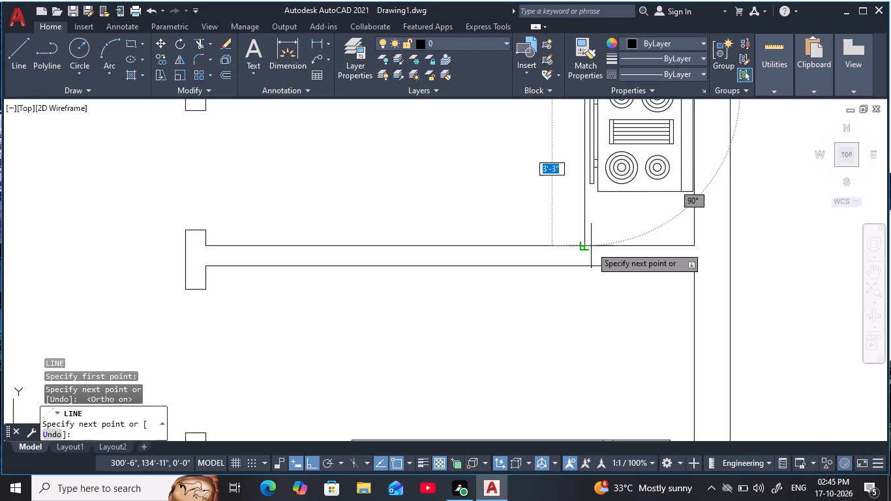
left_click(584, 245)
key("Escape")
key("Escape")
scroll(506, 226, "down", 3)
middle_click_drag(506, 220, 572, 271)
key("Escape")
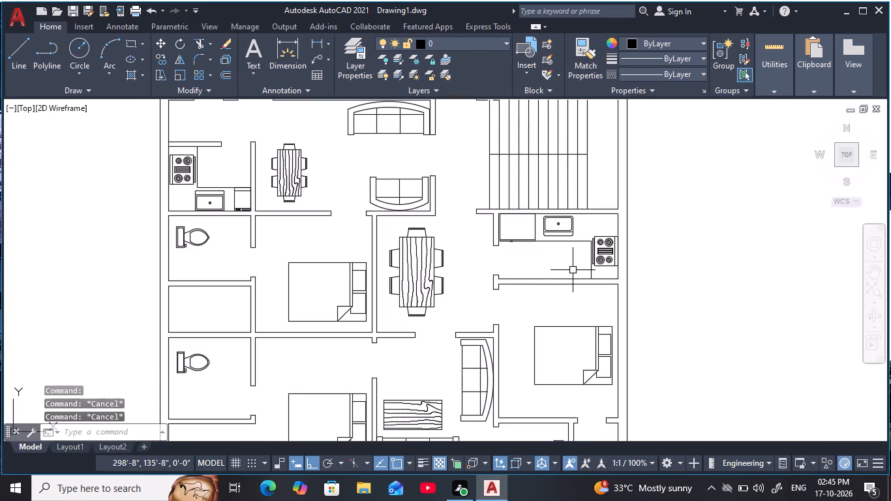
key("Escape")
key("Escape")
key("Escape")
key("Escape")
Copy the east kitchen's refrigerator, sink, range-oven and both counter lines about 15'-9" north into the room above the staircase, against its north wall.
scroll(545, 267, "up", 1)
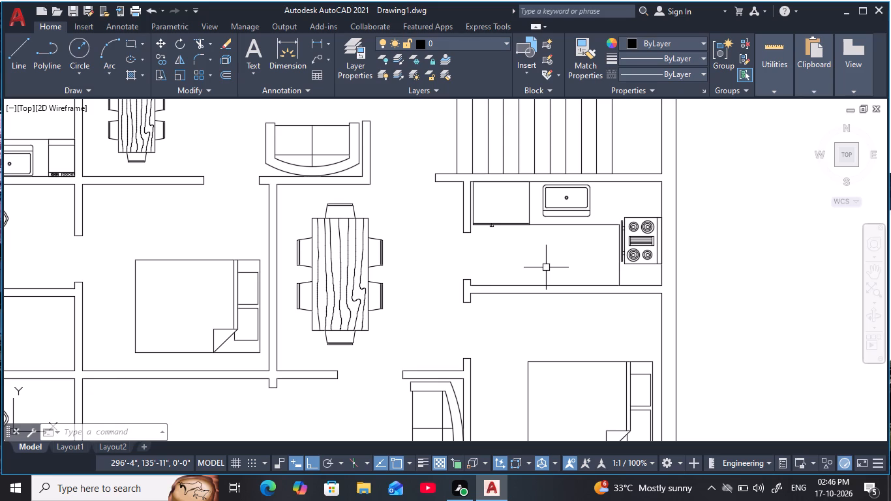
scroll(545, 255, "down", 2)
middle_click_drag(552, 254, 552, 246)
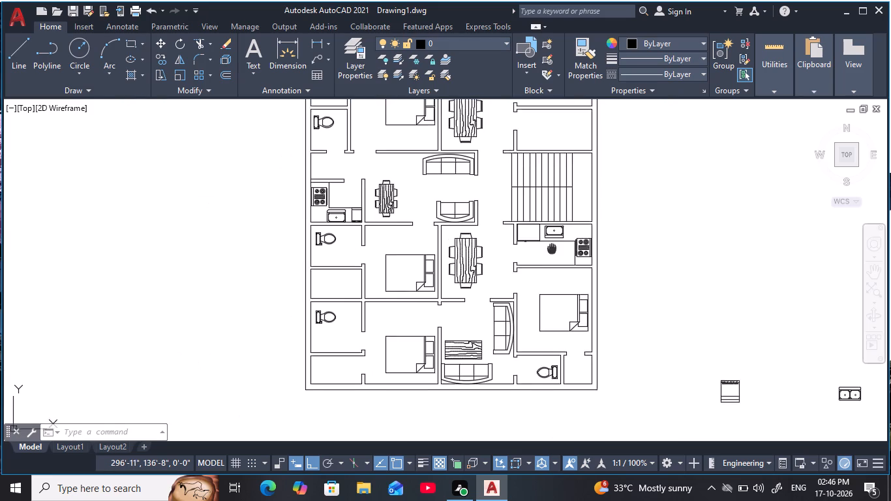
middle_click_drag(552, 246, 581, 342)
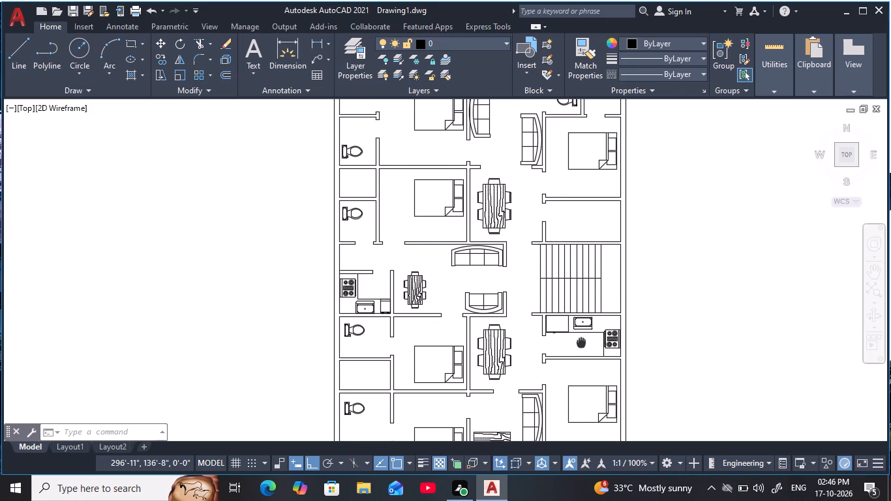
middle_click_drag(581, 342, 580, 341)
scroll(558, 323, "up", 3)
middle_click_drag(549, 316, 536, 290)
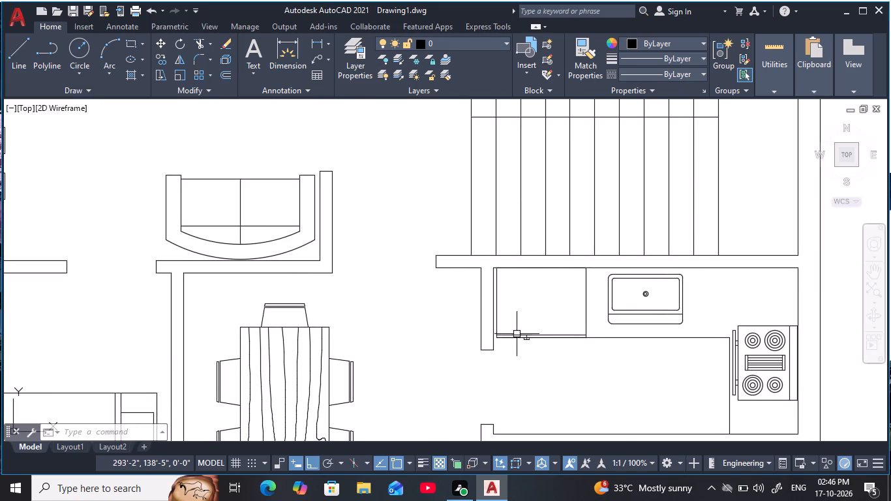
left_click(515, 335)
left_click(494, 311)
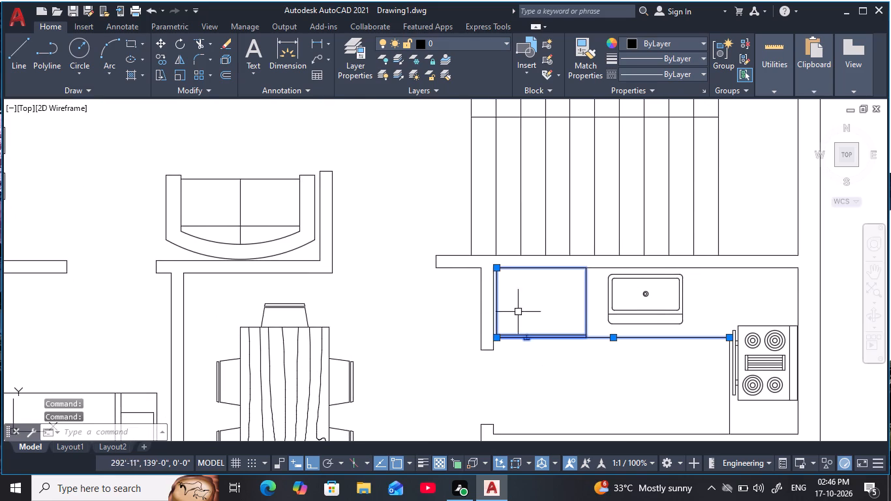
left_click(608, 312)
left_click(755, 356)
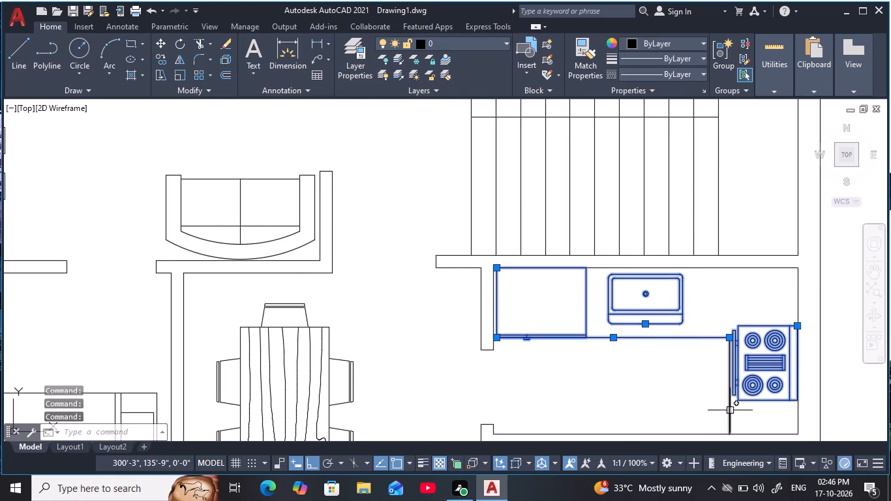
left_click(729, 410)
middle_click_drag(699, 374, 678, 310)
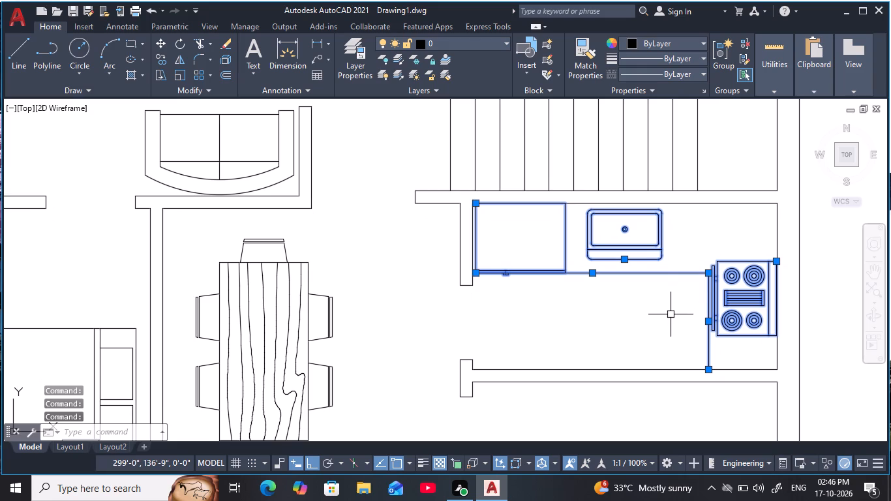
key("c")
type("o")
key("space")
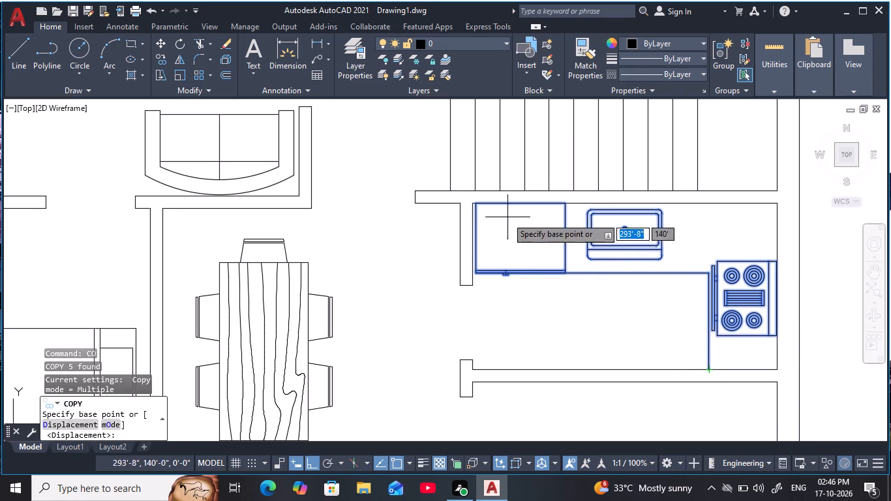
left_click(475, 205)
middle_click_drag(492, 144, 523, 316)
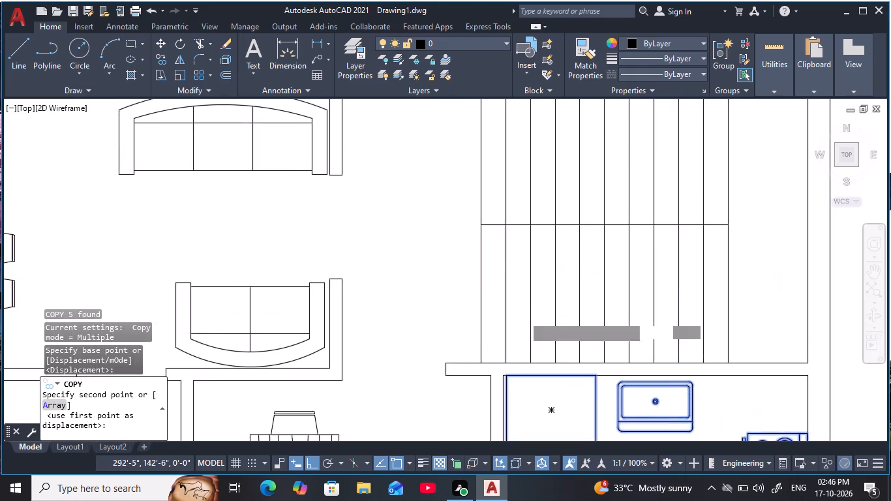
scroll(536, 232, "down", 2)
middle_click_drag(535, 228, 541, 297)
scroll(537, 180, "up", 1)
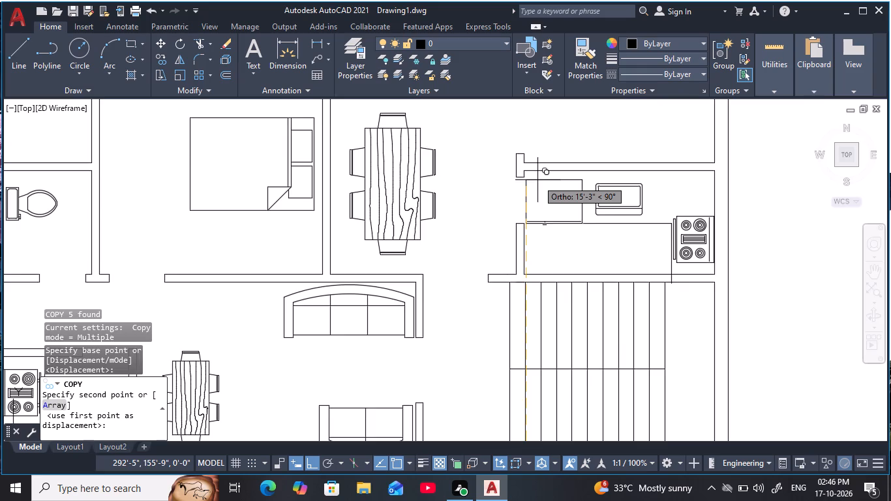
scroll(537, 178, "up", 2)
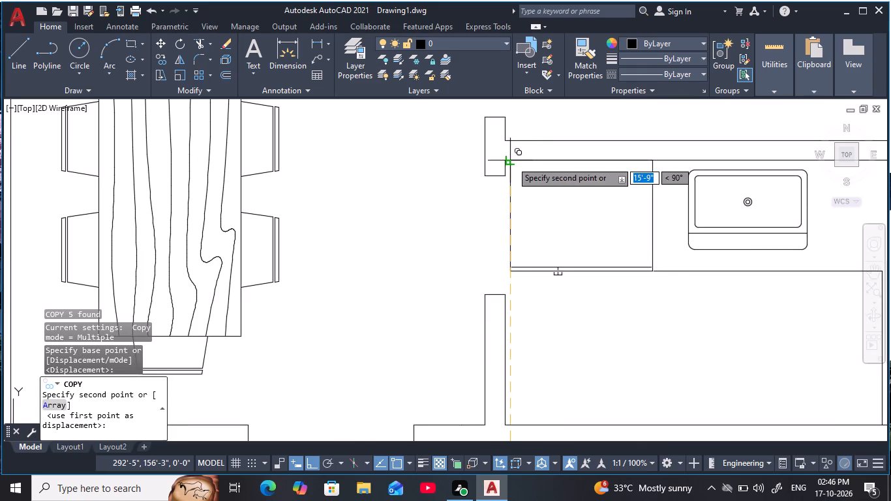
left_click(511, 161)
scroll(625, 271, "down", 2)
middle_click_drag(625, 272, 559, 202)
key("Escape")
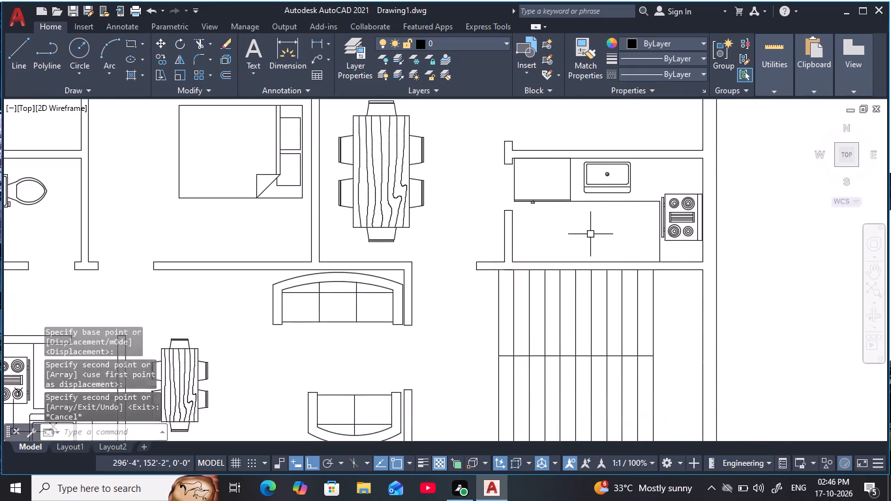
key("Escape")
Move the range-oven in the kitchen north of the staircase about 6" south along the east wall.
scroll(597, 236, "down", 1)
middle_click_drag(597, 236, 596, 206)
key("Escape")
scroll(642, 195, "up", 2)
key("Escape")
middle_click_drag(643, 196, 627, 200)
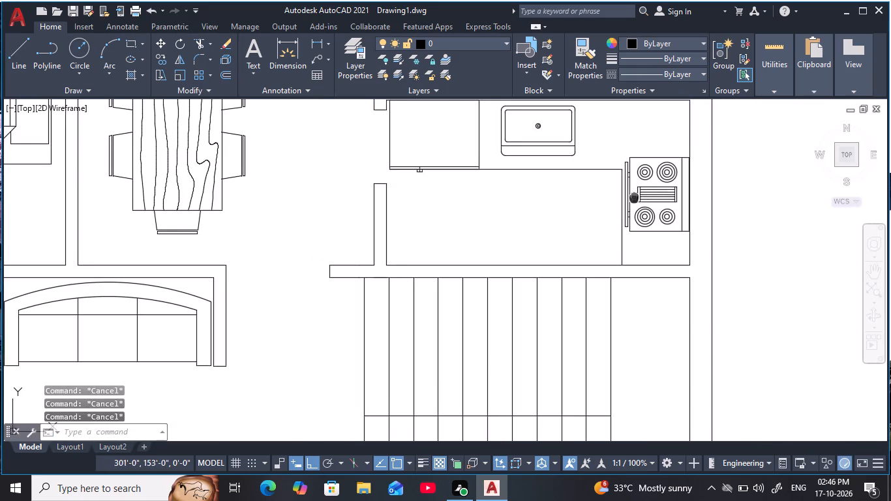
middle_click_drag(627, 200, 589, 201)
key("Escape")
key("Escape")
key("Escape")
left_click(579, 164)
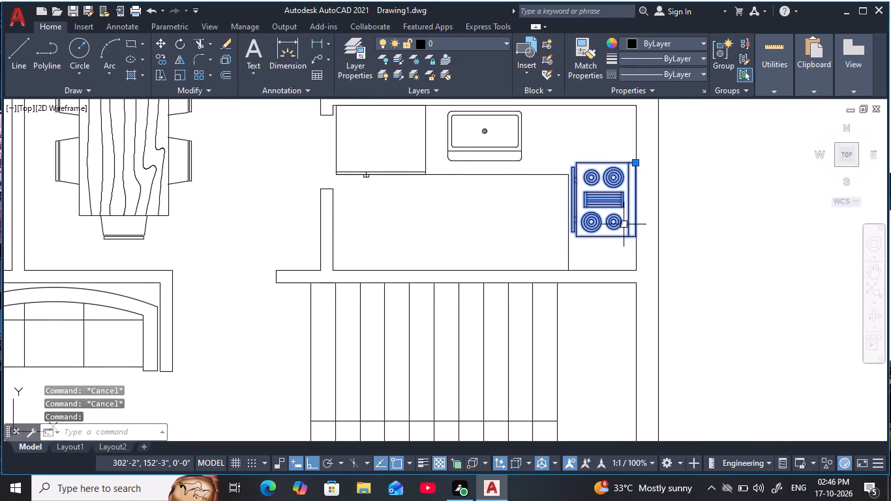
type("m")
key("space")
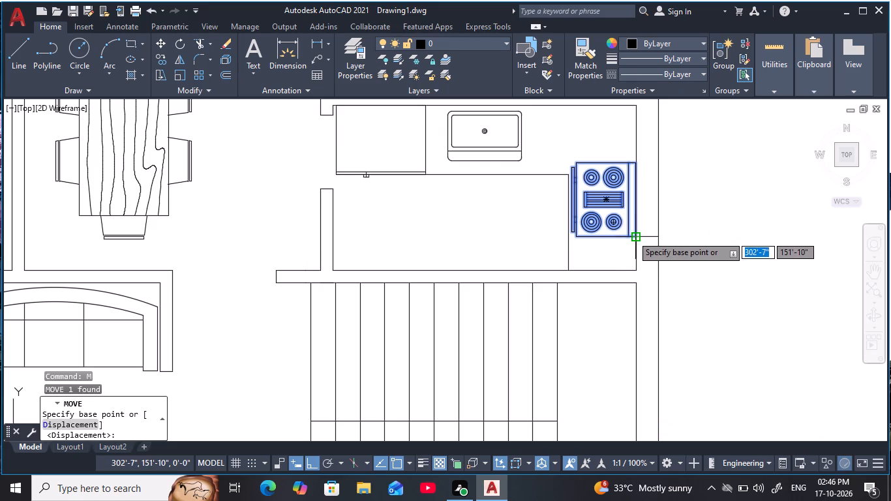
left_click(579, 163)
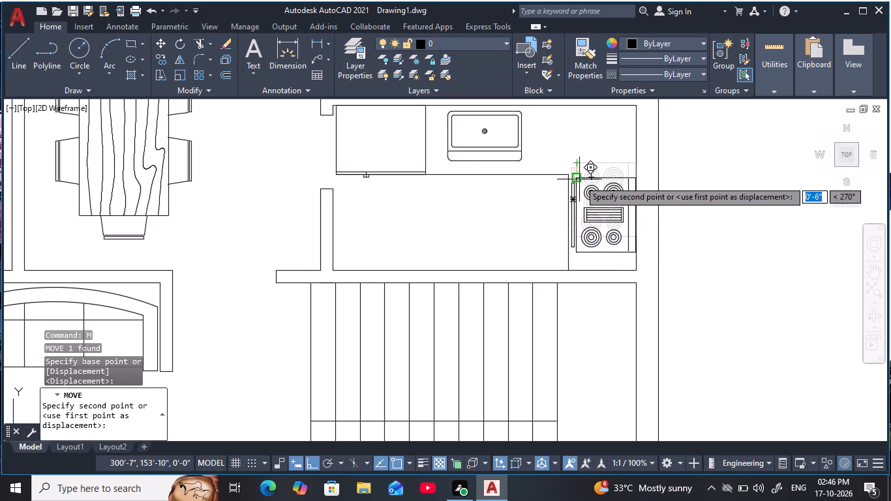
left_click(578, 177)
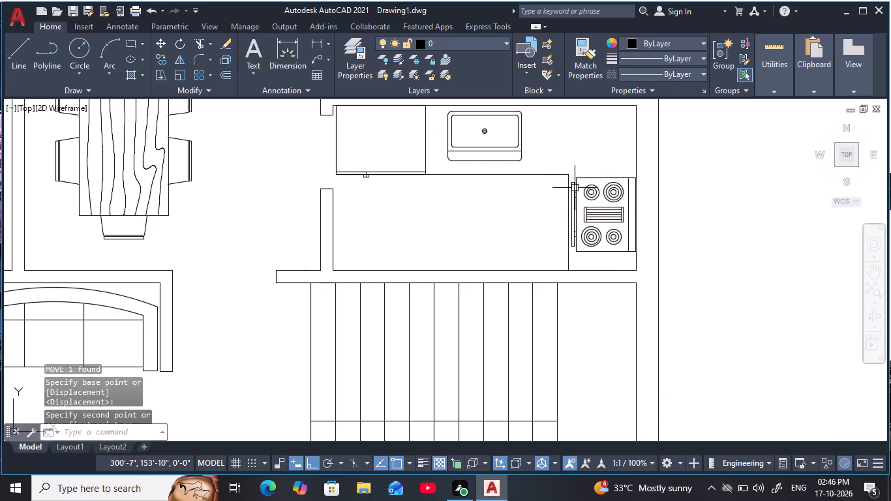
Move the range-oven in the kitchen south of the staircase about 6" south along the east wall.
scroll(519, 244, "down", 1)
middle_click_drag(519, 244, 535, 192)
scroll(604, 328, "down", 1)
middle_click_drag(599, 321, 617, 197)
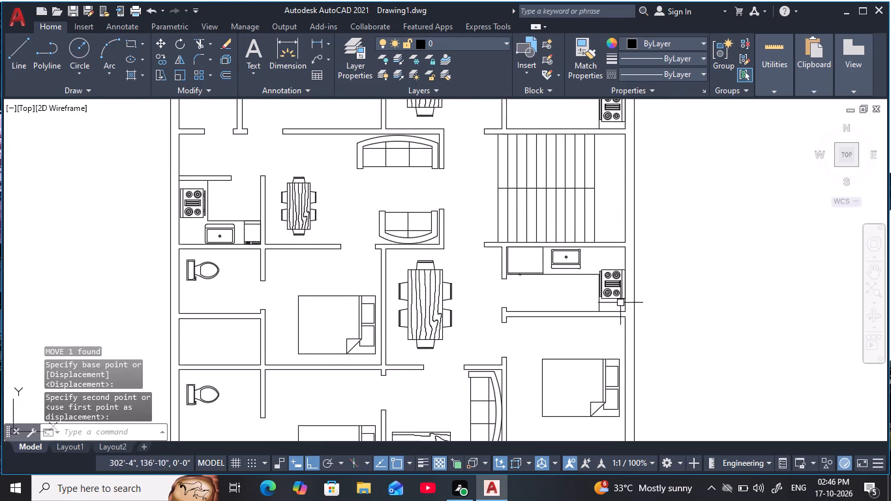
scroll(612, 292, "up", 2)
left_click(595, 237)
key("space")
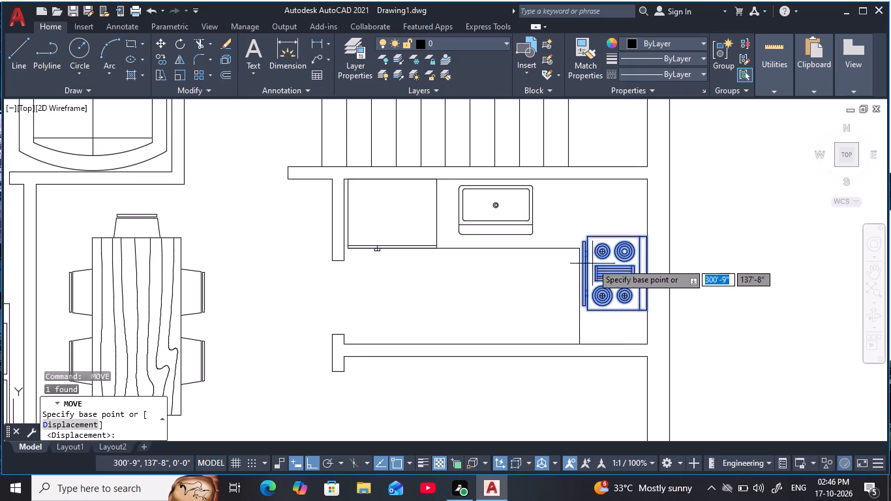
left_click(588, 236)
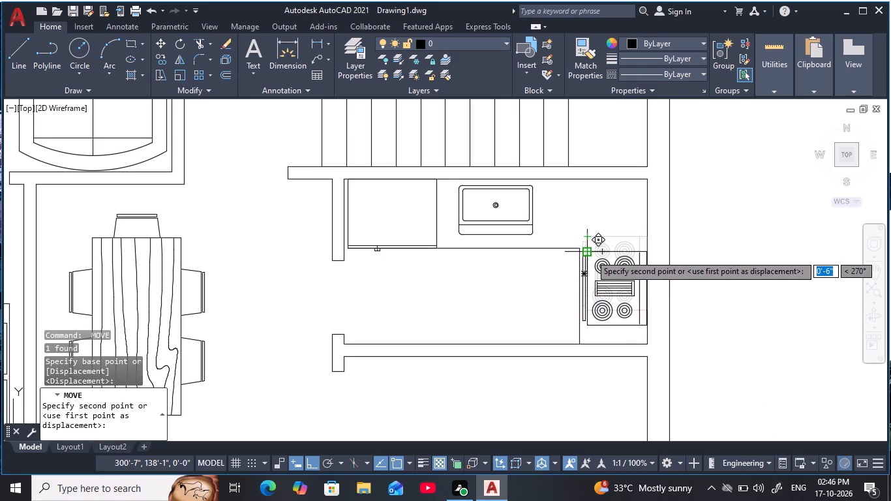
left_click(590, 254)
key("Escape")
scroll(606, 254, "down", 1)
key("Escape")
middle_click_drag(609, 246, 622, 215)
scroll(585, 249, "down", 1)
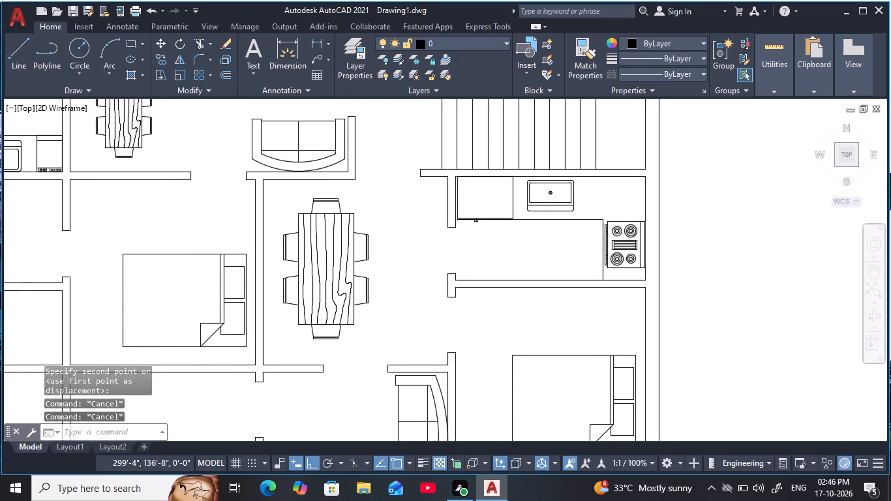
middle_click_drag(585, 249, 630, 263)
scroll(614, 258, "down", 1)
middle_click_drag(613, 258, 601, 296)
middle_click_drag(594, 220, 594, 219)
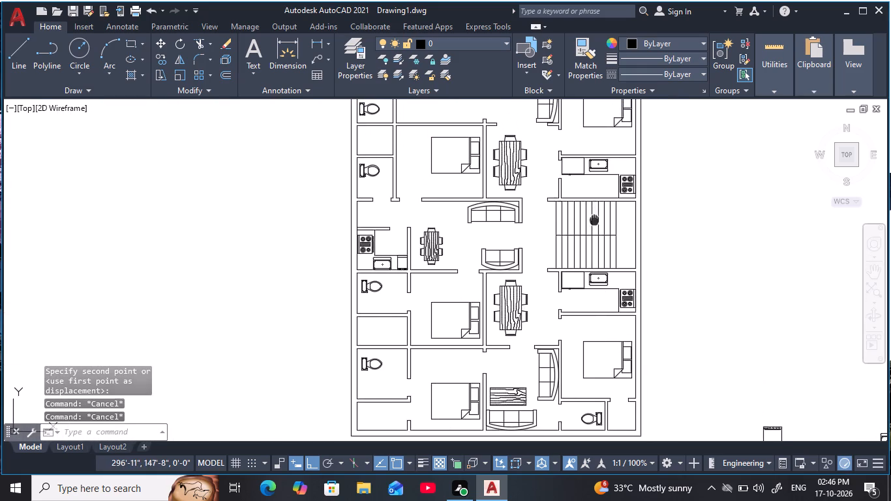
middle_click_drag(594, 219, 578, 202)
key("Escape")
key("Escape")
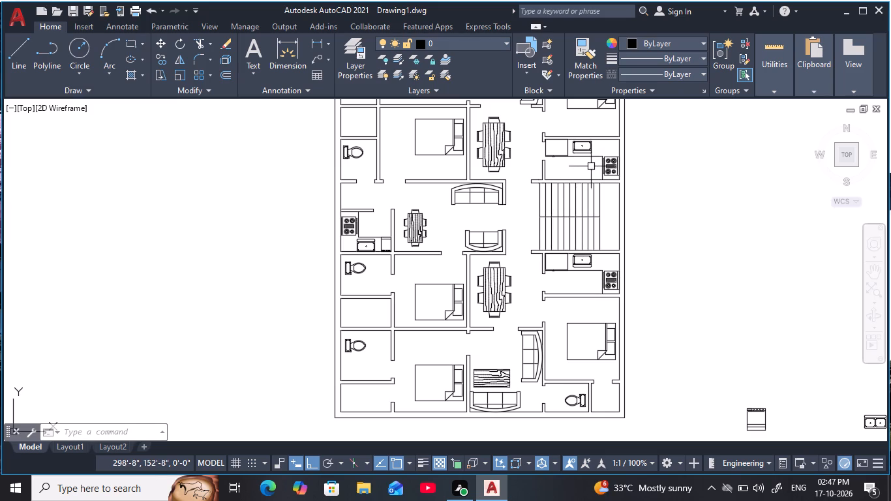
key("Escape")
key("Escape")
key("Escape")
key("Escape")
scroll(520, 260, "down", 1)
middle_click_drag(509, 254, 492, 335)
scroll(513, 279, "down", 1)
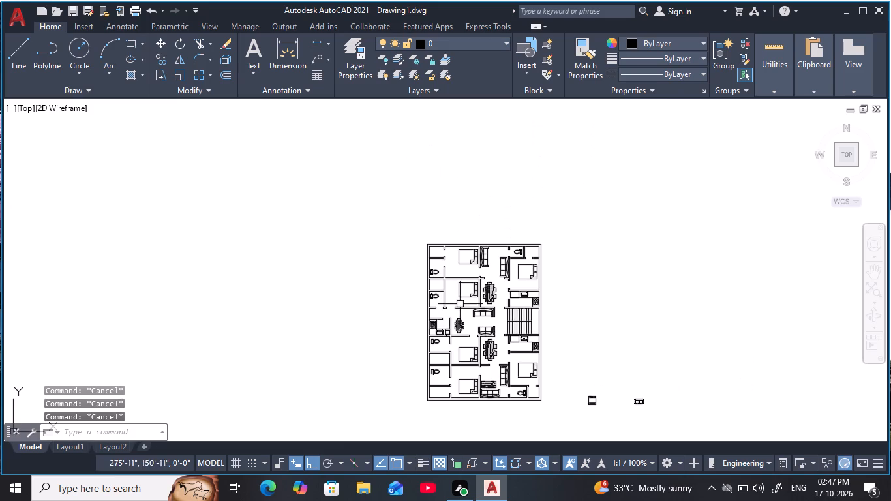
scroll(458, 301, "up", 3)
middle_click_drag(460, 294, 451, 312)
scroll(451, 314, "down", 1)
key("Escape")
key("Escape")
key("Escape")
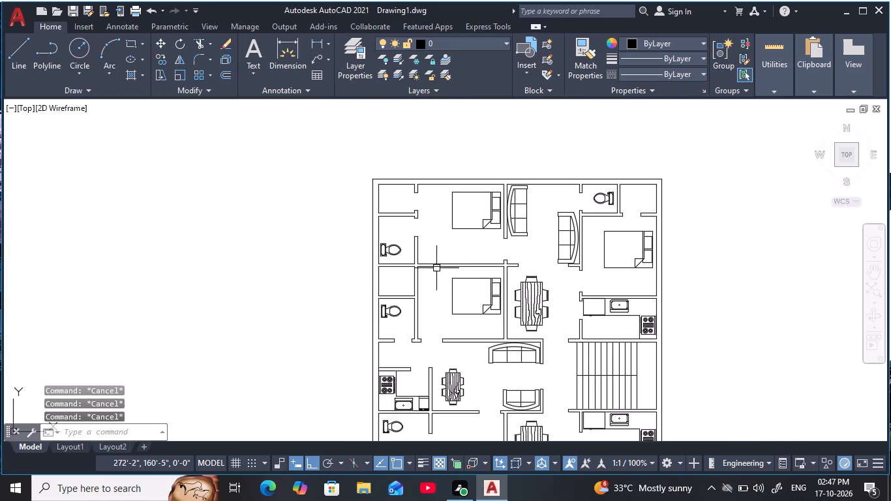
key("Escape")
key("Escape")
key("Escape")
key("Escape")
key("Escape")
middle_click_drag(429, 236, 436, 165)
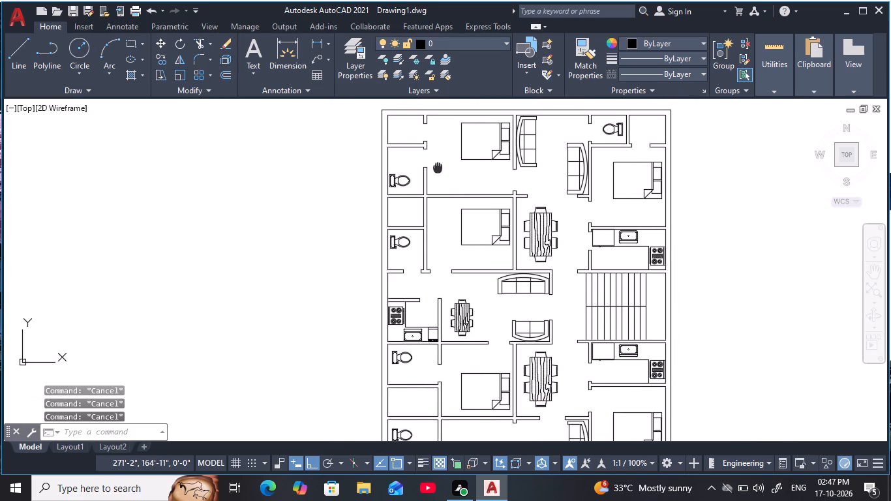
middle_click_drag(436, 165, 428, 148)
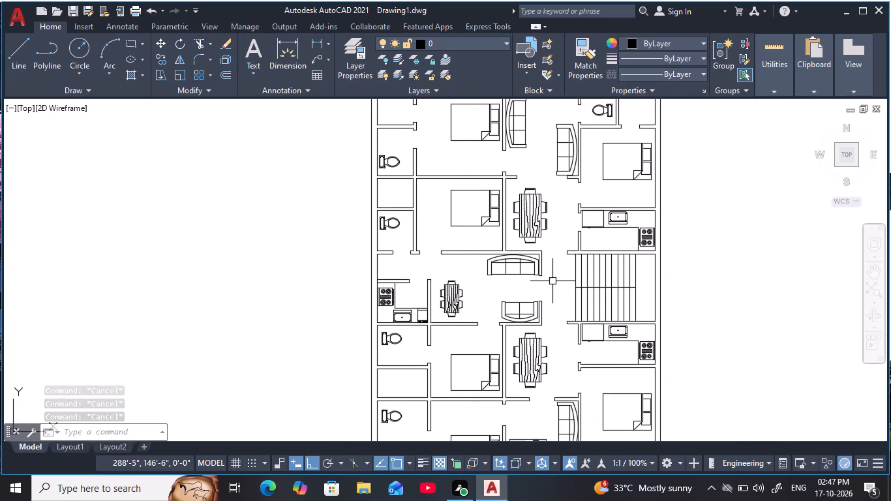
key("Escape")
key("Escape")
Draw a circle of radius 1'9" in the empty space east of the floor plan.
key("c")
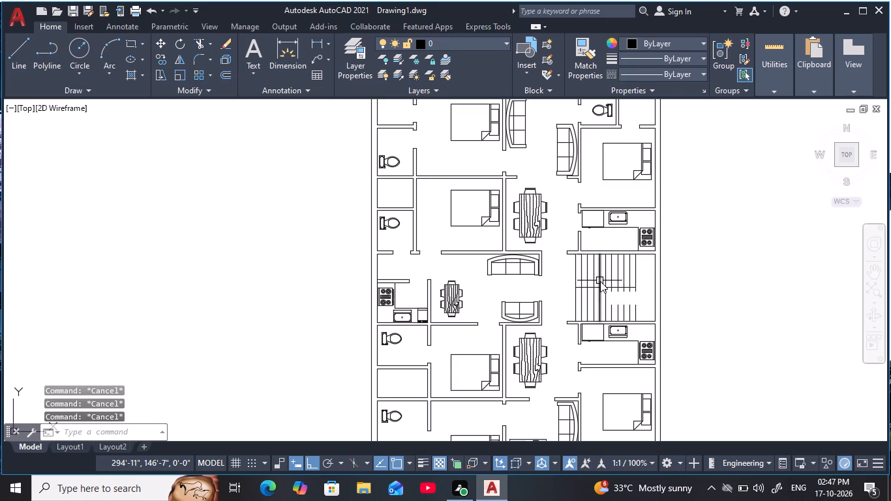
key("space")
left_click(773, 235)
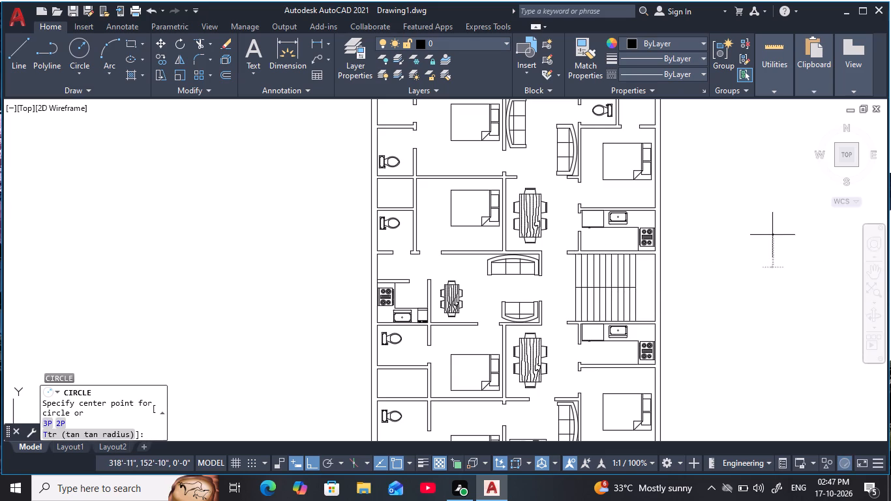
key("1")
key("apostrophe")
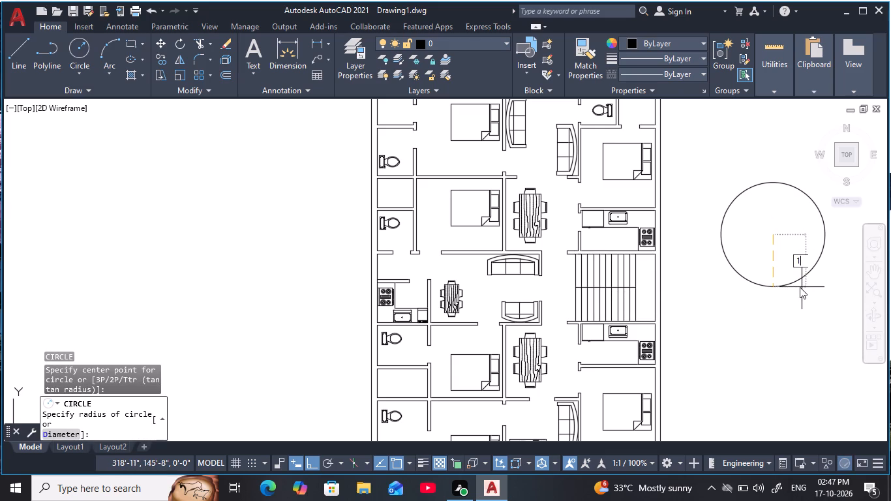
type("9")
key("space")
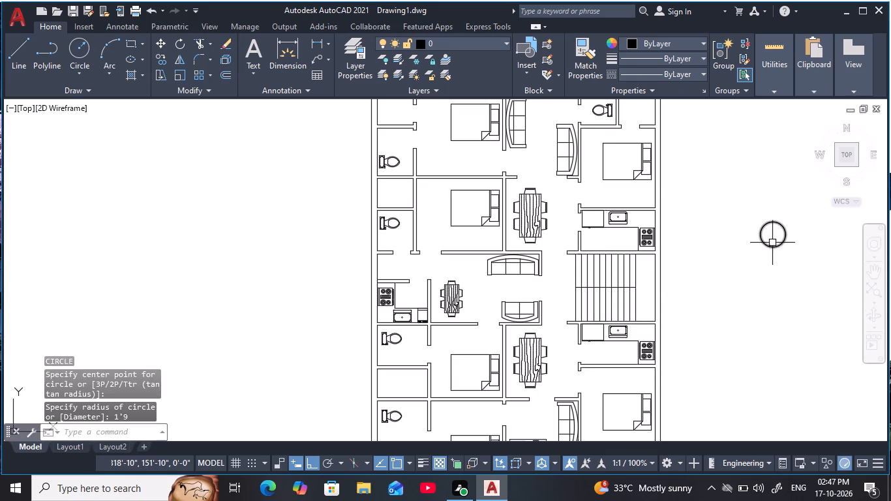
Draw connected lines from the circle's north quadrant to its centre and on to its east quadrant.
type("l")
key("space")
scroll(786, 226, "up", 2)
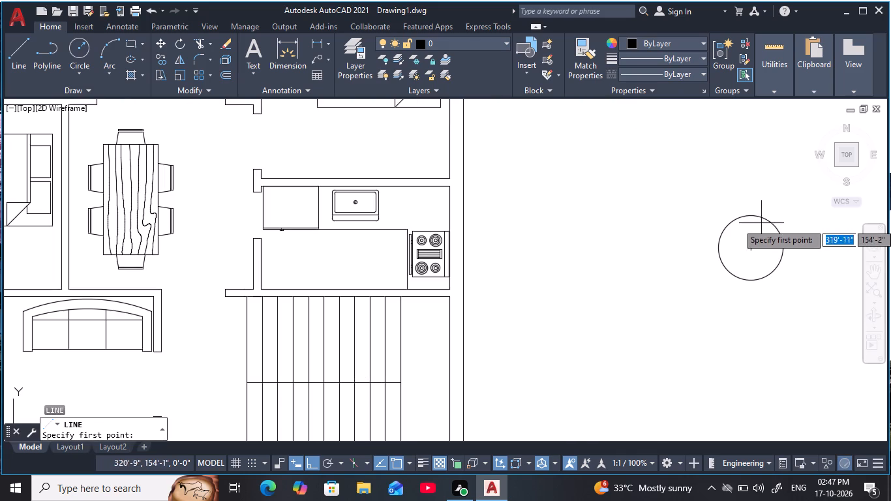
left_click(753, 218)
left_click(752, 250)
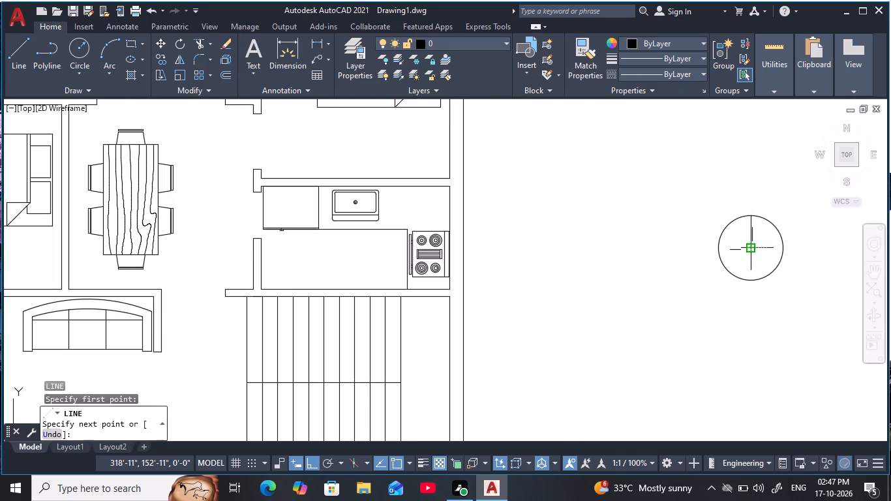
left_click(781, 251)
key("Escape")
key("Escape")
key("Escape")
key("Escape")
key("Escape")
key("Escape")
key("Escape")
key("Escape")
key("Escape")
key("Escape")
key("Escape")
key("Escape")
key("Escape")
key("Escape")
key("Escape")
key("Escape")
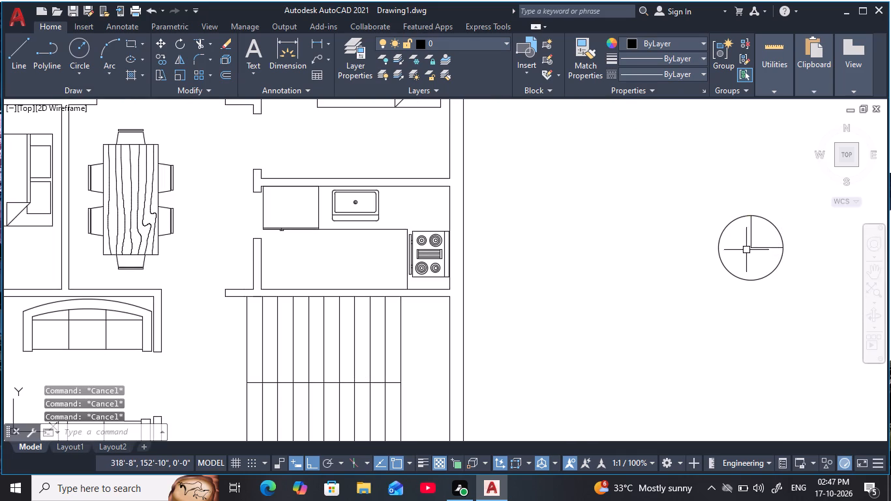
Offset the vertical radius line 2" to the east to give the door leaf its thickness.
key("o")
key("space")
type("2")
key("space")
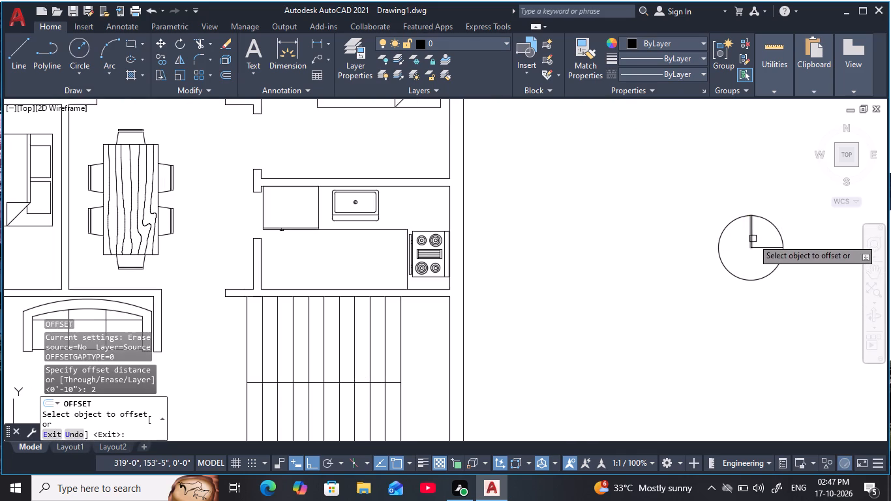
left_click(753, 239)
left_click(774, 243)
key("Escape")
key("Escape")
key("Escape")
key("Escape")
key("Escape")
key("Escape")
key("Escape")
key("Escape")
key("Escape")
key("Escape")
key("Escape")
key("Escape")
key("Escape")
key("Escape")
key("Escape")
key("Escape")
key("Escape")
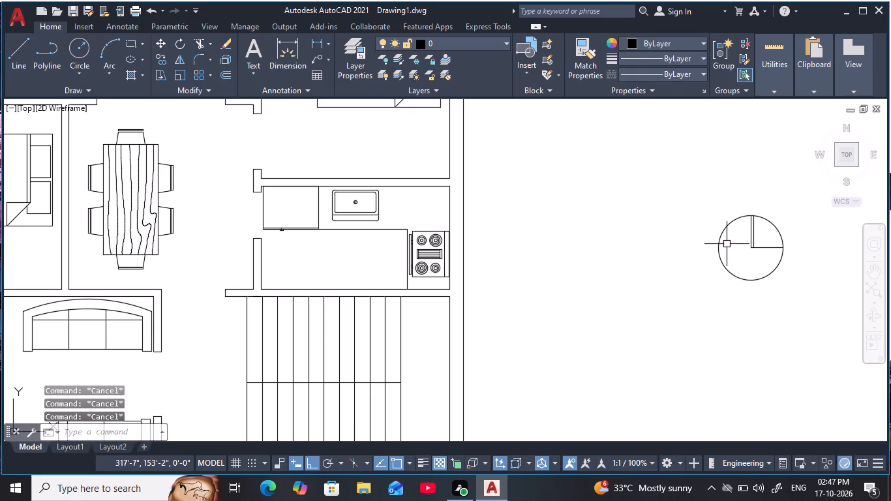
Trim the circle to its northeast quarter arc and cut away the horizontal line beyond the door leaf.
type("tr")
key("space")
left_click(715, 218)
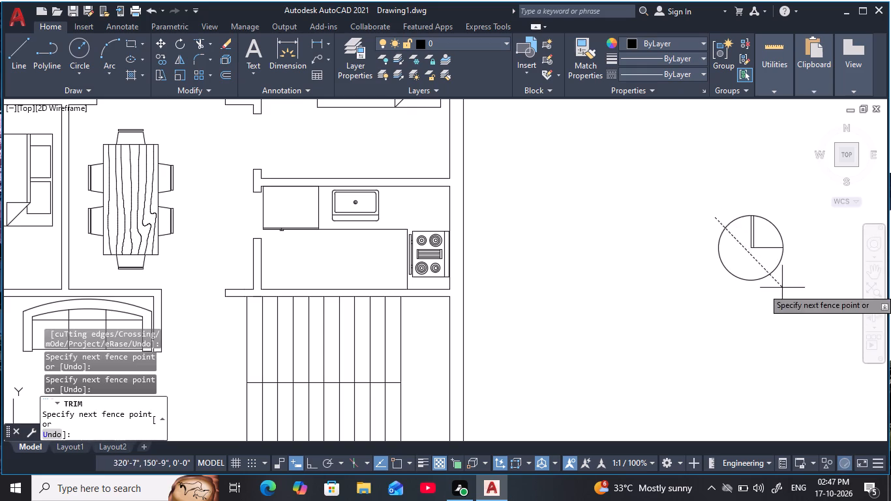
left_click(790, 295)
left_click(772, 259)
left_click(764, 241)
key("Escape")
key("Escape")
key("Escape")
key("Escape")
key("Escape")
key("Escape")
key("Escape")
key("Escape")
key("Escape")
key("Escape")
key("Escape")
key("Escape")
key("Escape")
key("Escape")
key("Escape")
key("Escape")
key("Escape")
key("Escape")
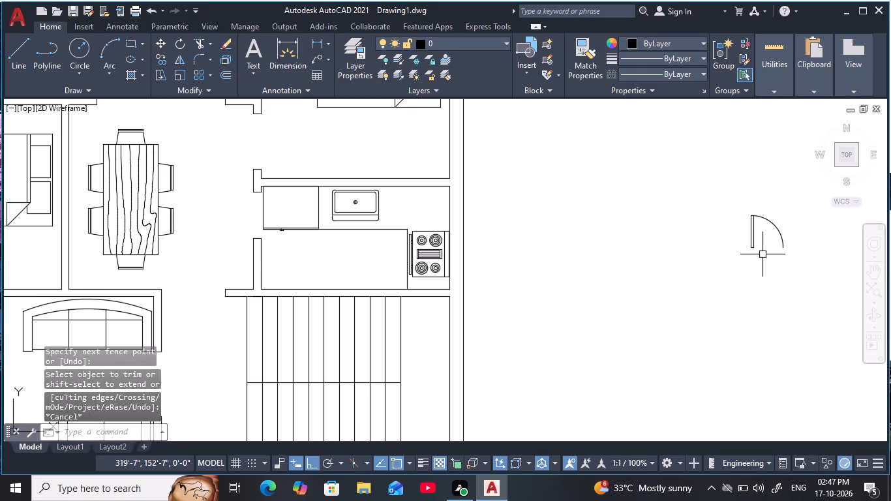
Mirror the door leaf and swing arc about a vertical line through the arc's south end, keeping the source objects.
key("m")
key("i")
key("space")
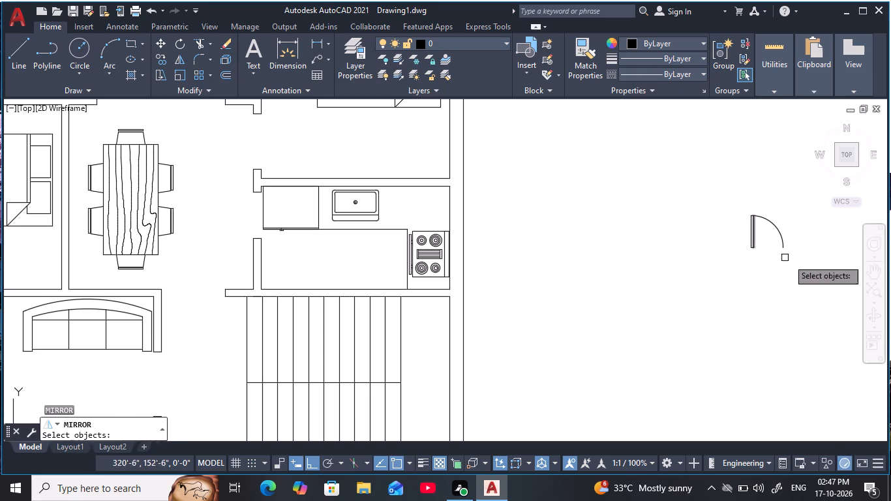
left_click(791, 260)
left_click(705, 202)
key("space")
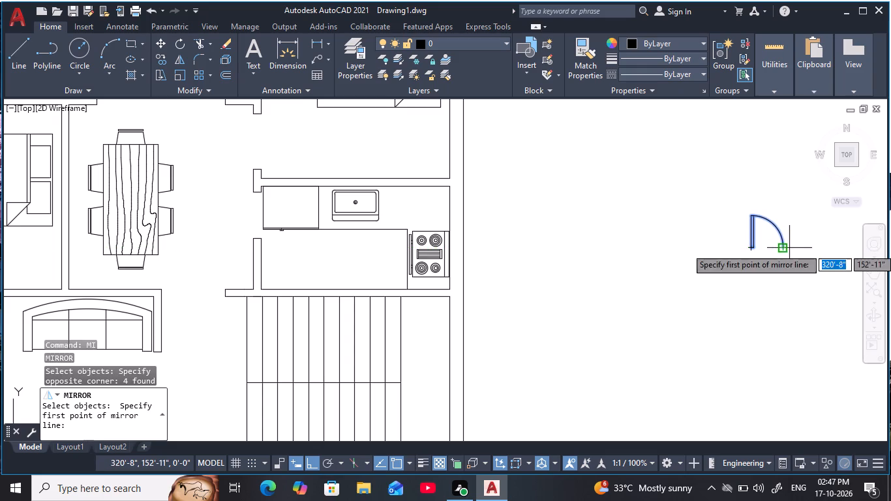
left_click(783, 248)
left_click(774, 177)
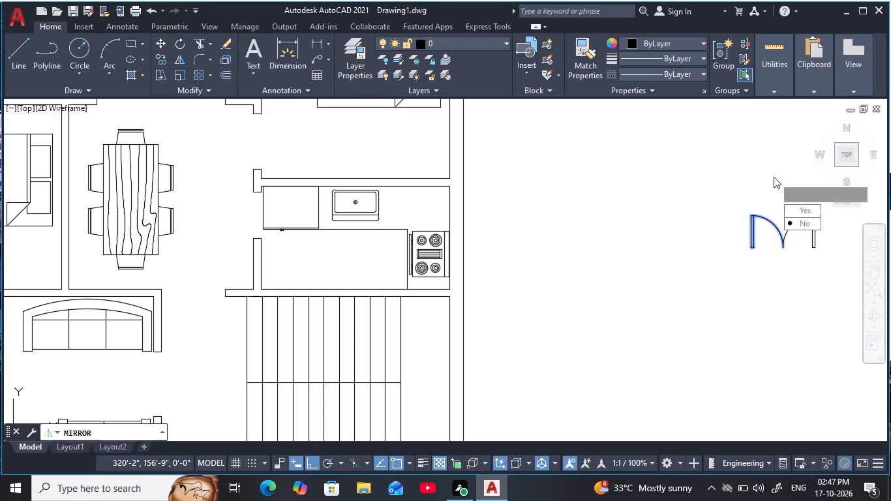
left_click_drag(807, 222, 774, 177)
Copy the double door from its leaf's southwest corner to the passage just west of the staircase's north end, with Ortho off.
left_click(834, 260)
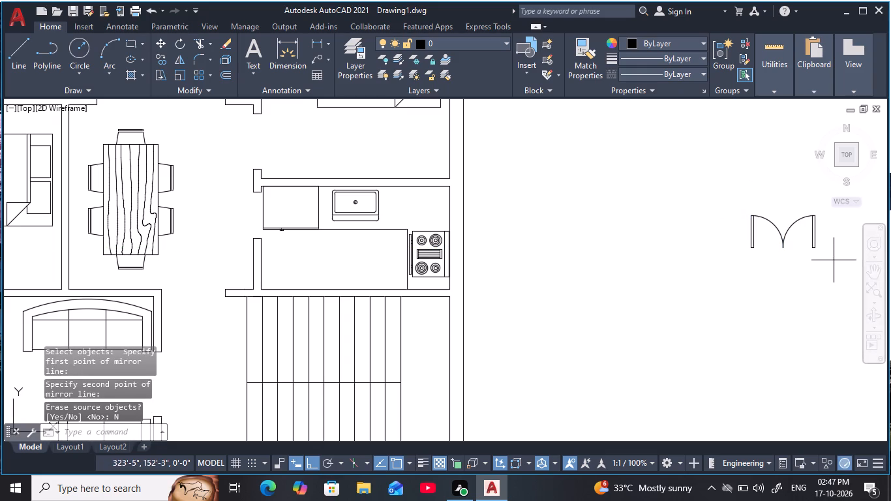
left_click(702, 198)
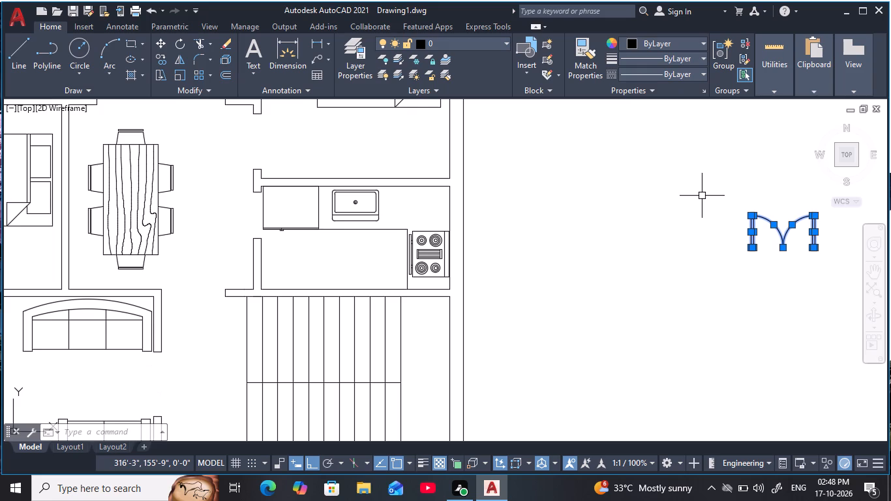
middle_click_drag(723, 199, 633, 205)
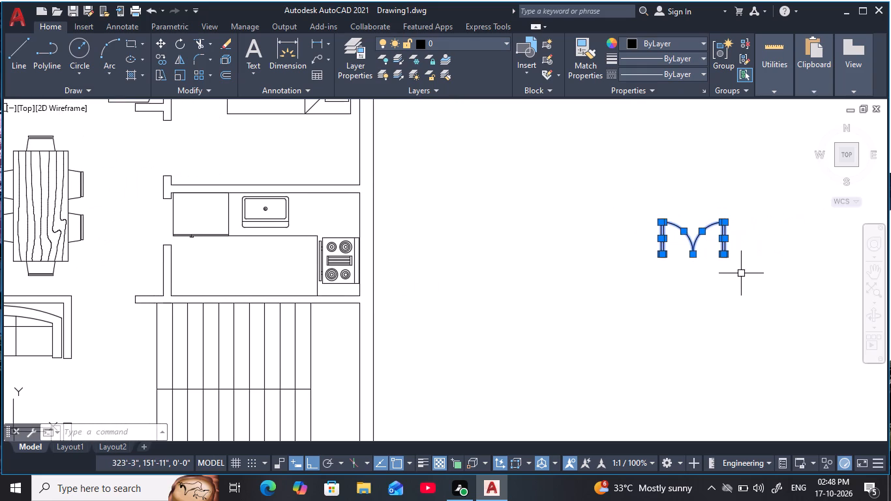
scroll(595, 281, "down", 1)
middle_click_drag(597, 282, 601, 284)
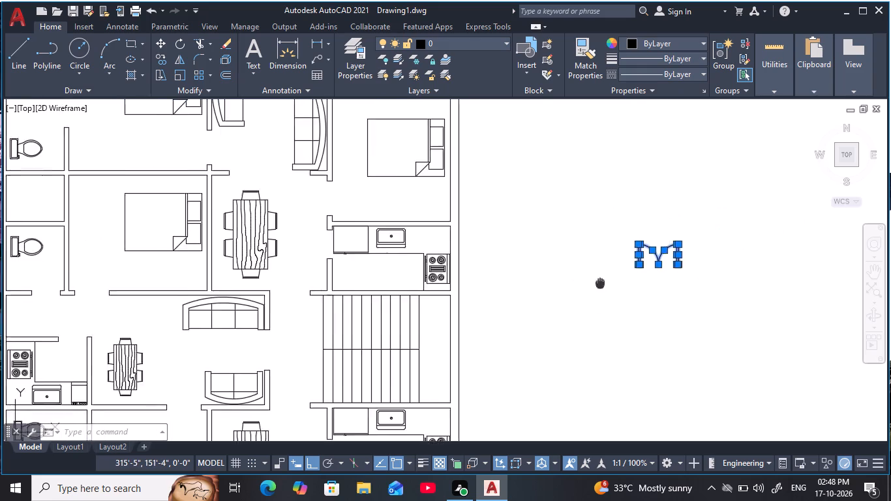
middle_click_drag(601, 284, 682, 271)
type("co")
key("space")
left_click(721, 254)
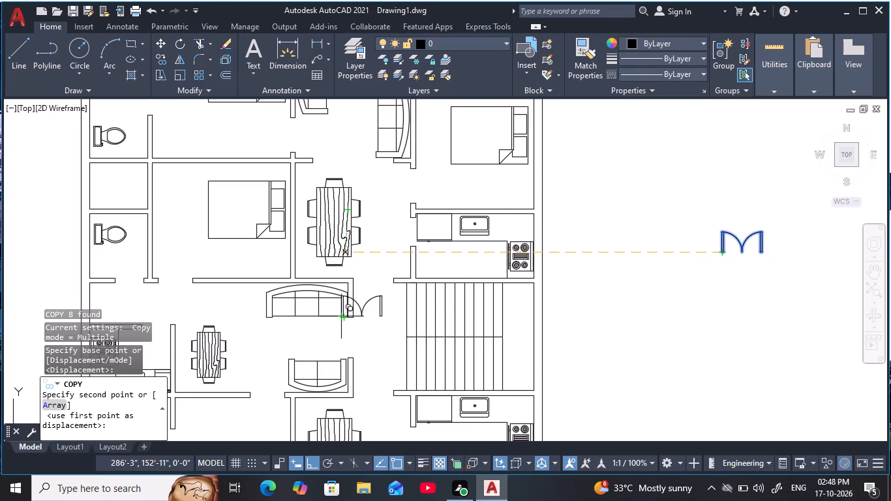
key("F8")
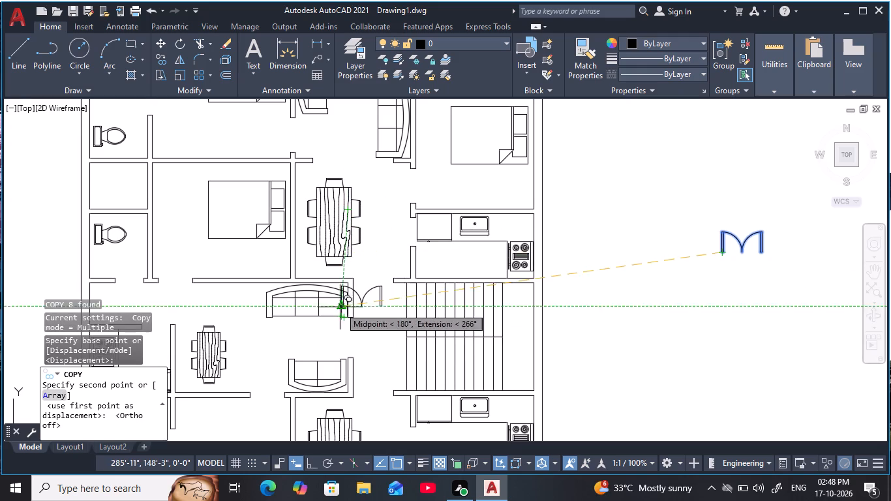
scroll(359, 293, "up", 3)
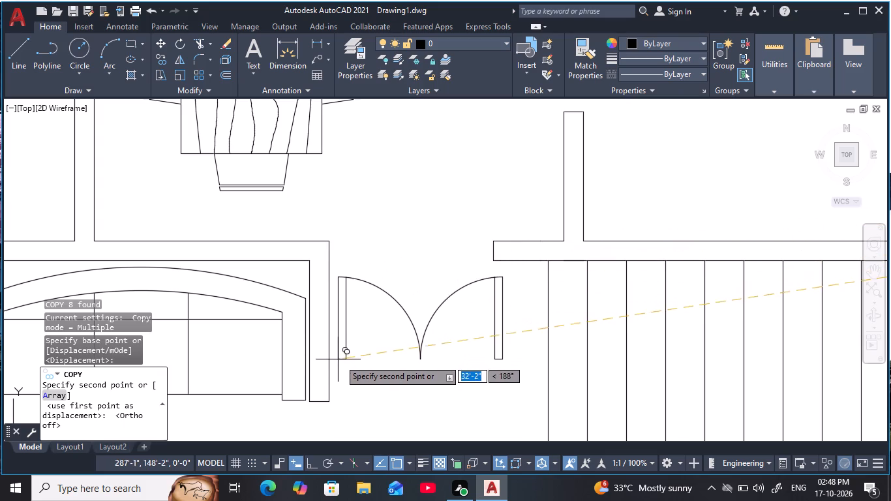
left_click(352, 363)
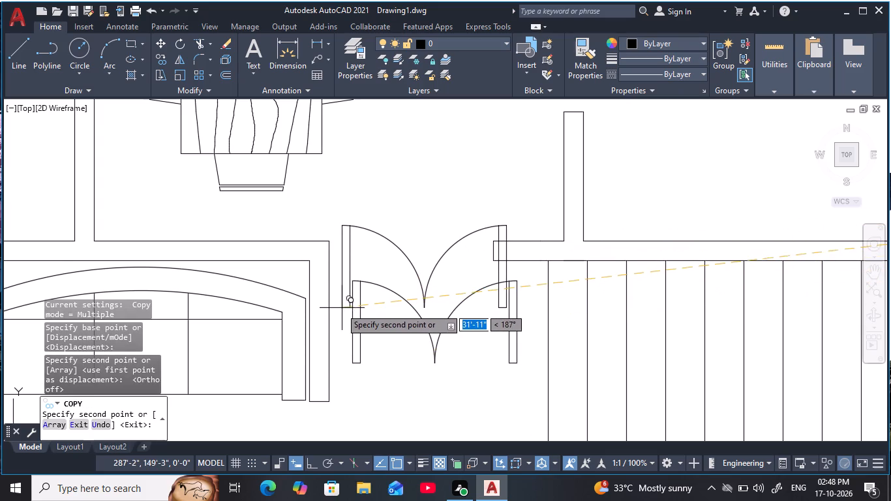
scroll(347, 311, "down", 2)
key("Escape")
key("Escape")
key("Escape")
key("Escape")
key("Escape")
key("Escape")
key("Escape")
key("Escape")
key("Escape")
key("Escape")
key("Escape")
key("Escape")
key("Escape")
key("Escape")
key("Escape")
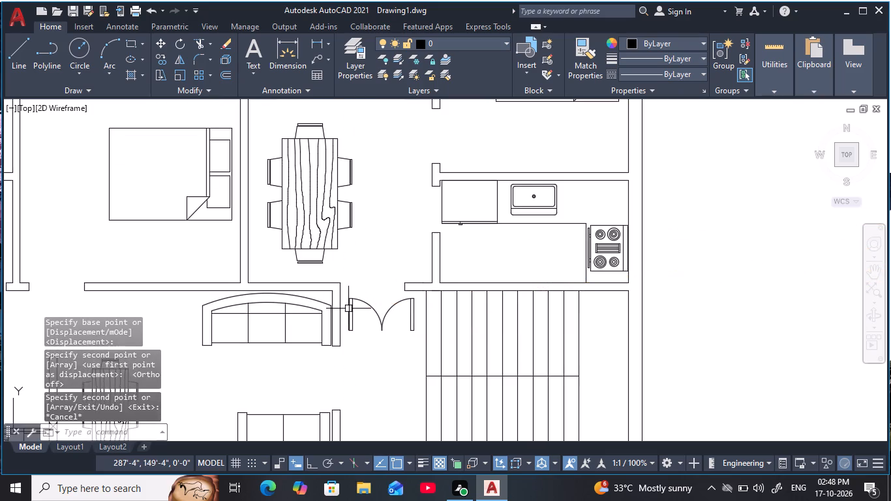
Move the copied double door by its southeast corner to the midpoint of the wall end at the opening northwest of the staircase.
left_click(343, 294)
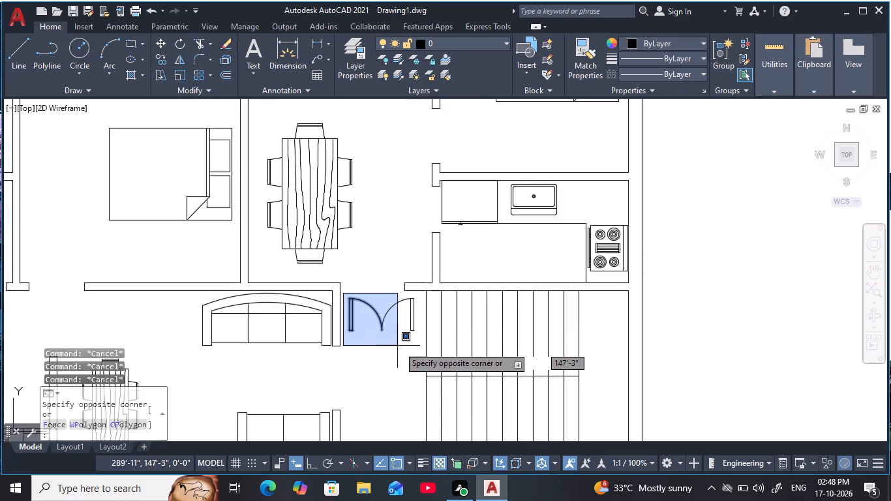
left_click(422, 357)
type("m")
key("space")
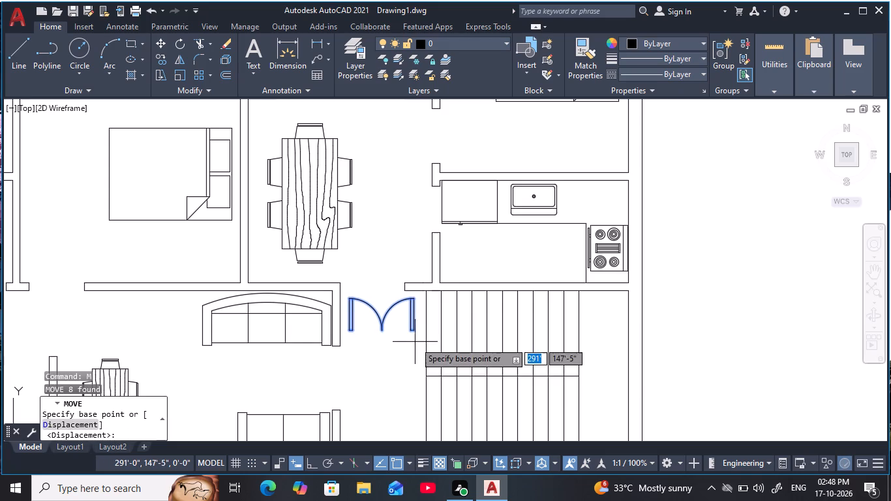
left_click(415, 332)
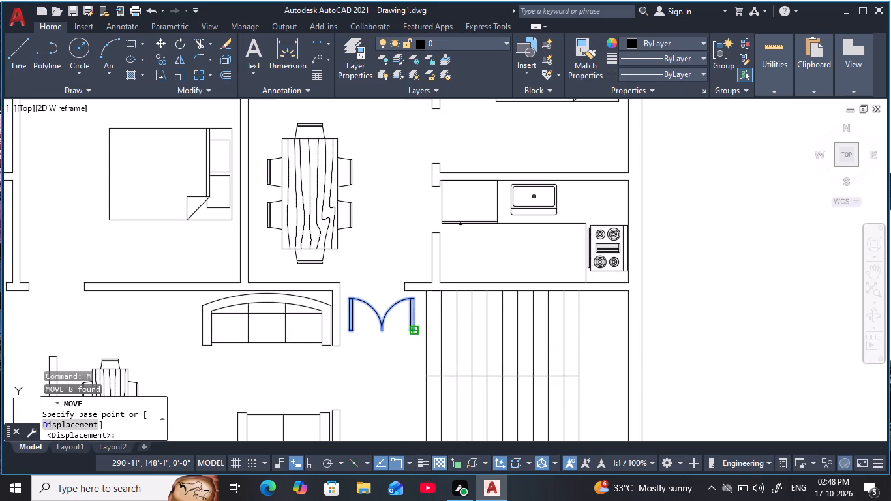
scroll(406, 311, "up", 3)
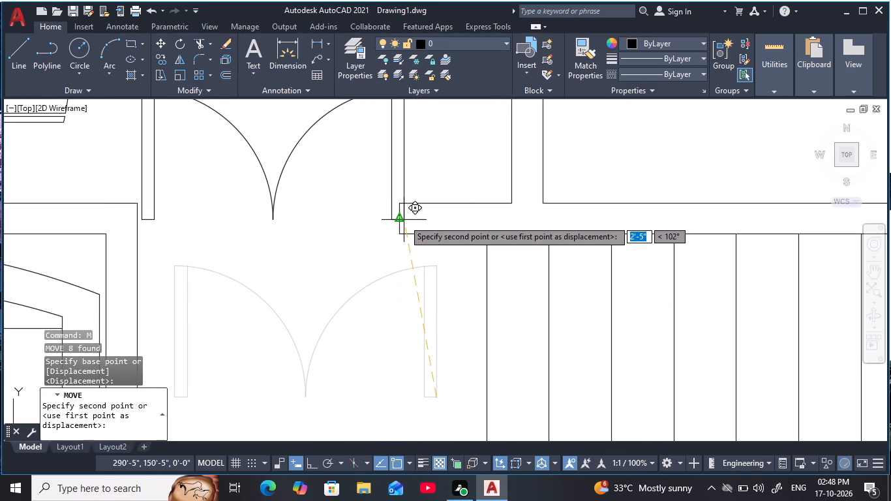
left_click(402, 220)
scroll(402, 309, "down", 3)
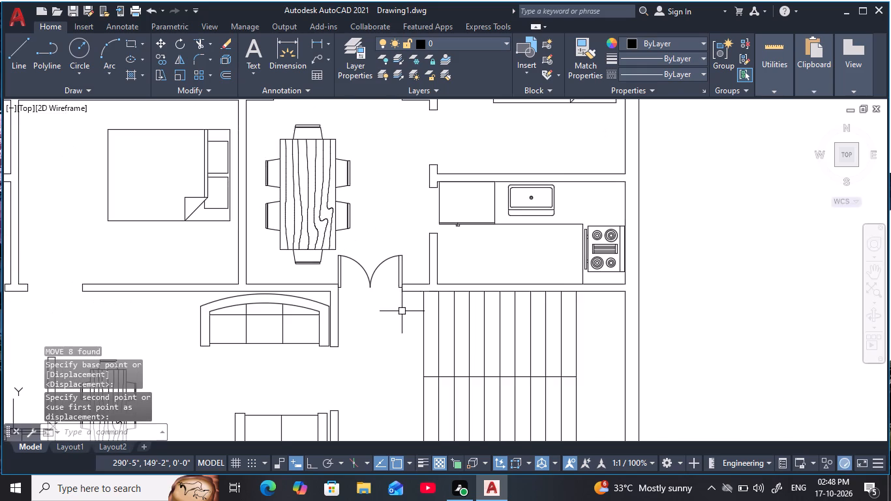
Rotate the spare double door east of the plan by 180° with Ortho on.
scroll(402, 311, "down", 2)
middle_click_drag(400, 314, 486, 164)
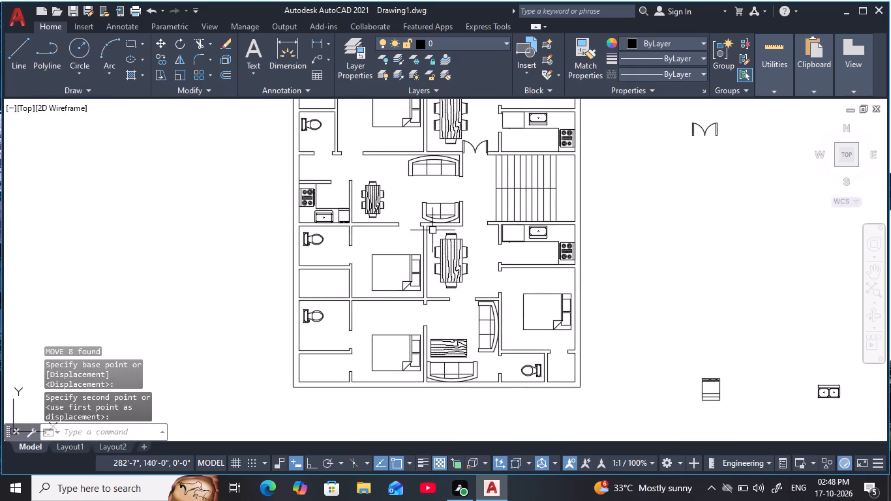
middle_click_drag(624, 194, 556, 256)
left_click_drag(676, 219, 676, 211)
left_click(606, 154)
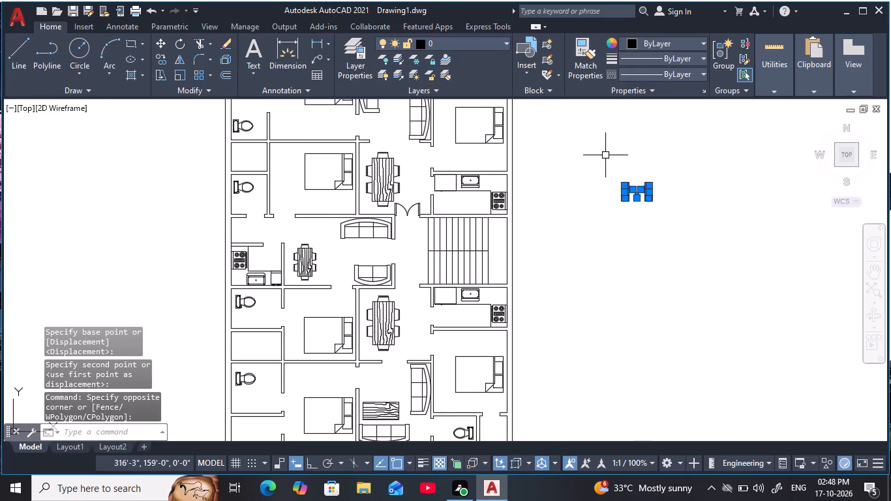
type("ro")
key("space")
left_click(648, 200)
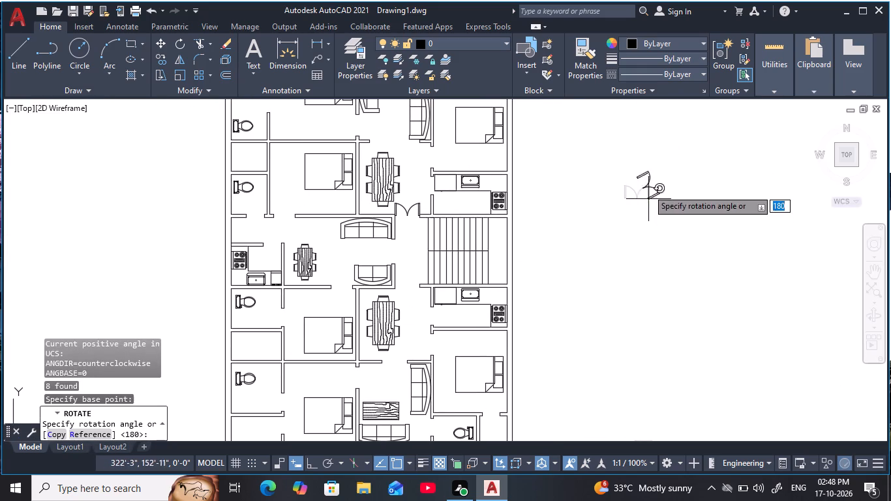
key("F8")
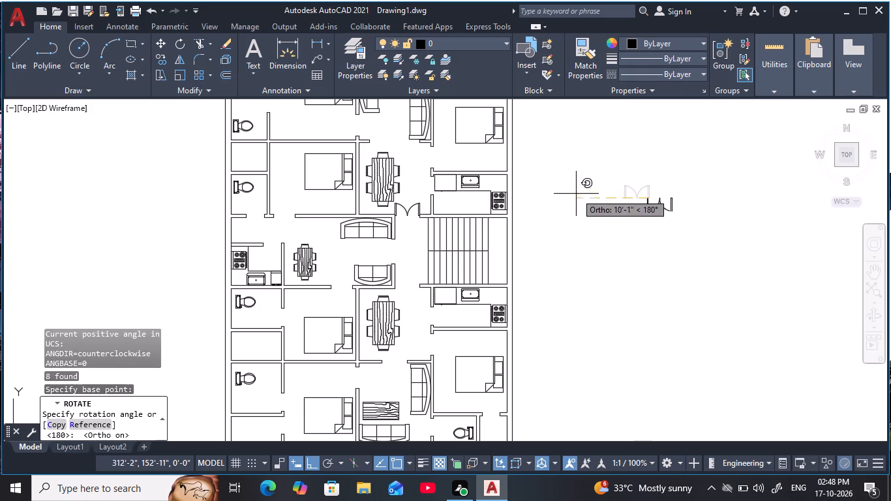
left_click(578, 200)
Copy the rotated double door from its northeast corner to the wall-end midpoint at the opening southwest of the staircase, with Ortho off.
left_click(708, 234)
left_click(614, 189)
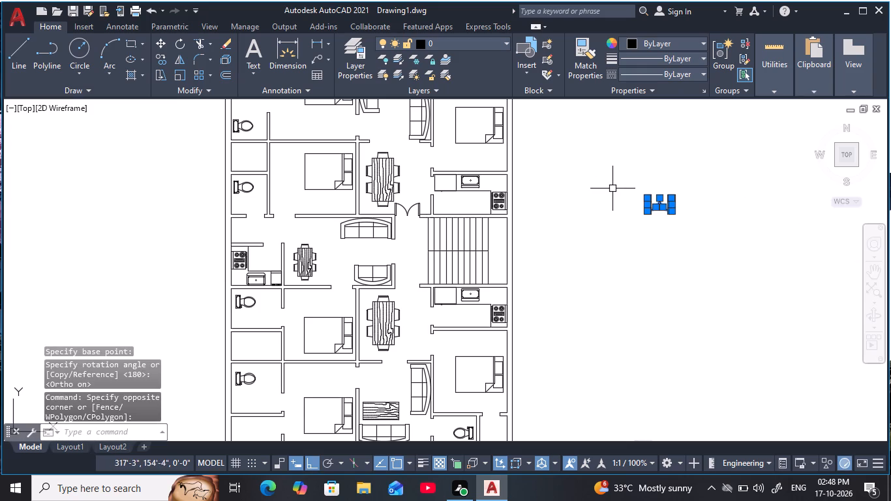
key("c")
key("o")
key("space")
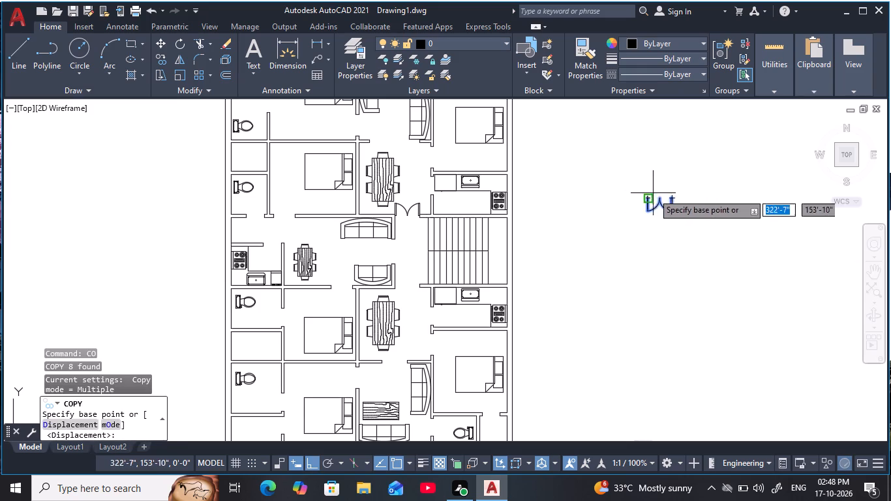
scroll(674, 200, "up", 4)
left_click(665, 191)
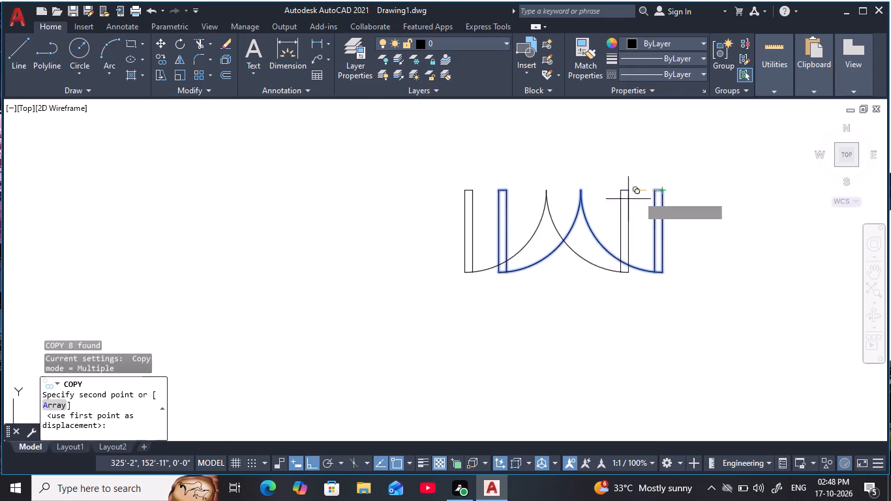
scroll(526, 234, "down", 3)
middle_click_drag(504, 241, 671, 196)
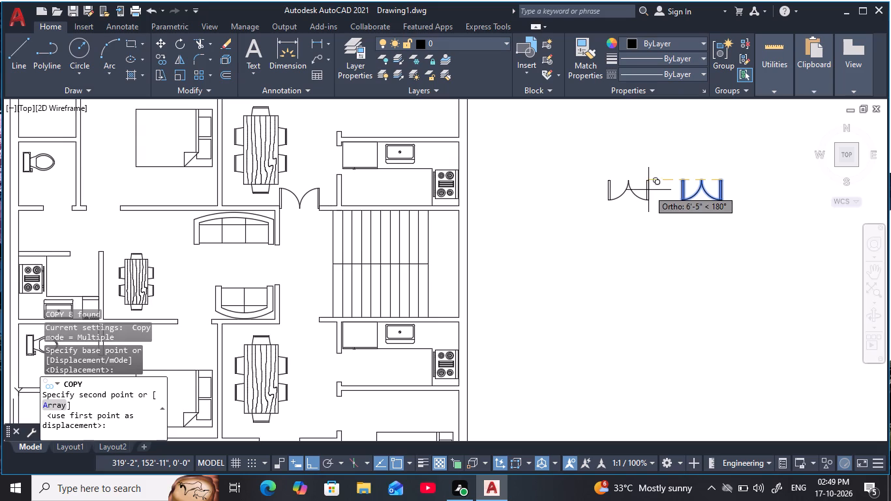
key("F8")
scroll(306, 323, "up", 3)
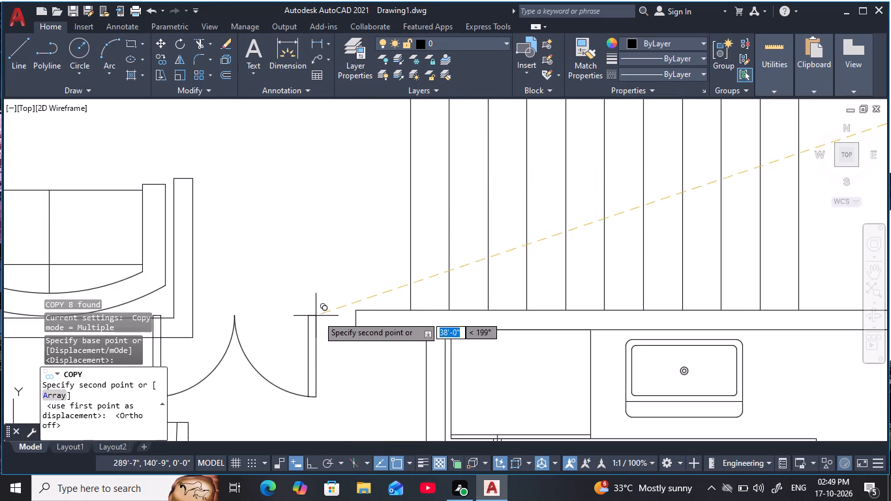
left_click(354, 322)
scroll(357, 345, "down", 3)
Place another copy of the double door in the empty area east of the plan, southwest of the spare door.
middle_click_drag(380, 337, 523, 255)
scroll(515, 258, "down", 1)
middle_click_drag(511, 259, 384, 264)
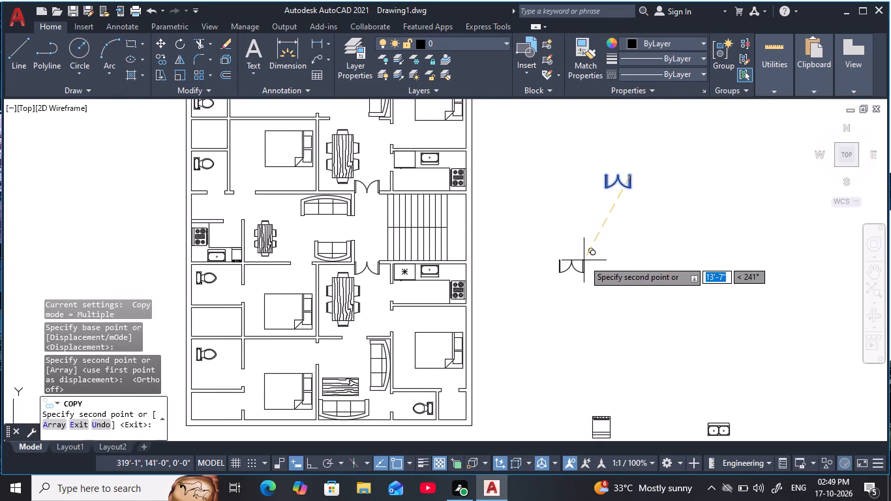
left_click(595, 253)
key("Escape")
key("Escape")
Rotate the new double door copy outside the plan 90° clockwise with Ortho on.
left_click(623, 293)
left_click(536, 224)
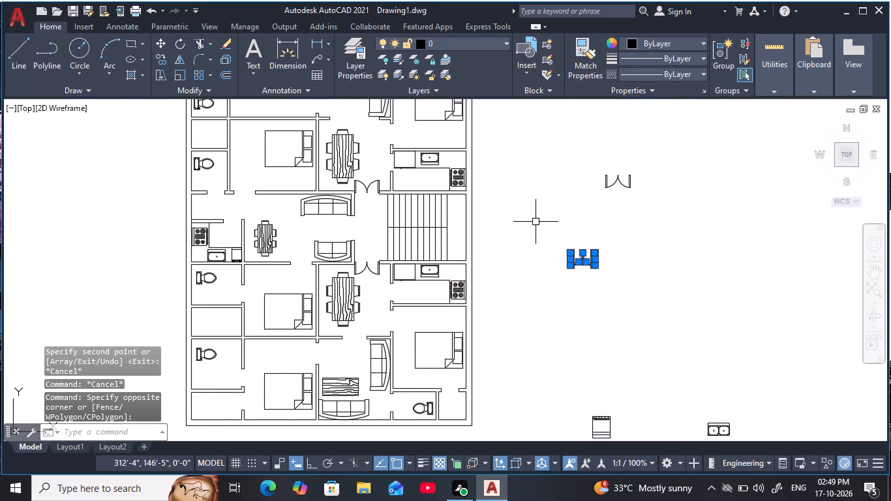
type("ro")
key("space")
left_click(591, 241)
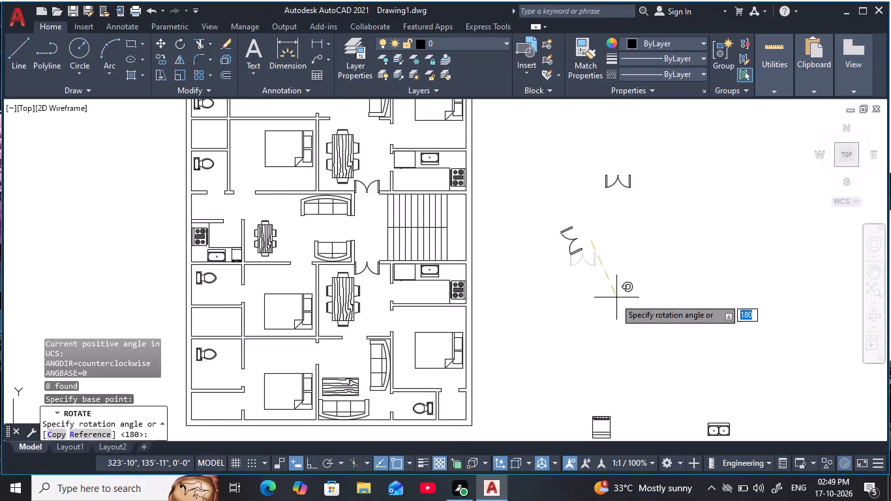
key("F8")
left_click(575, 300)
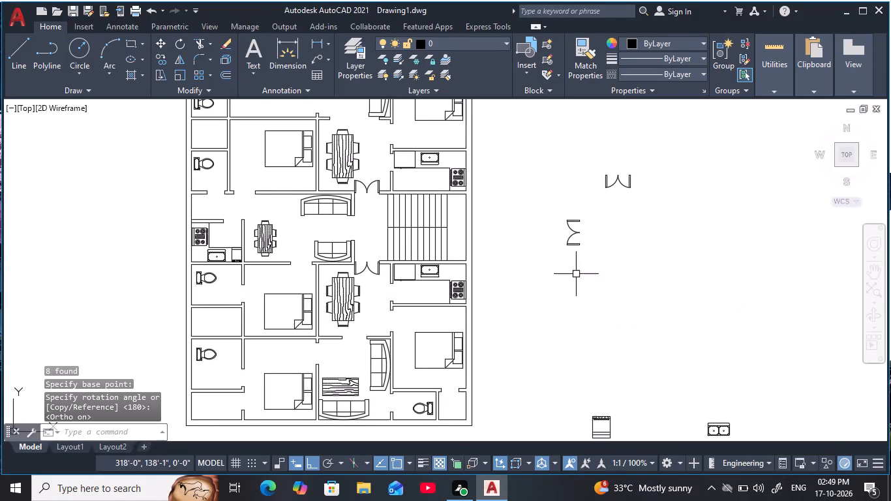
Move the rotated door by its southeast corner to the south wall end's midpoint at the opening between the two sofas, with Ortho off.
scroll(571, 234, "up", 2)
left_click(541, 164)
left_click(620, 337)
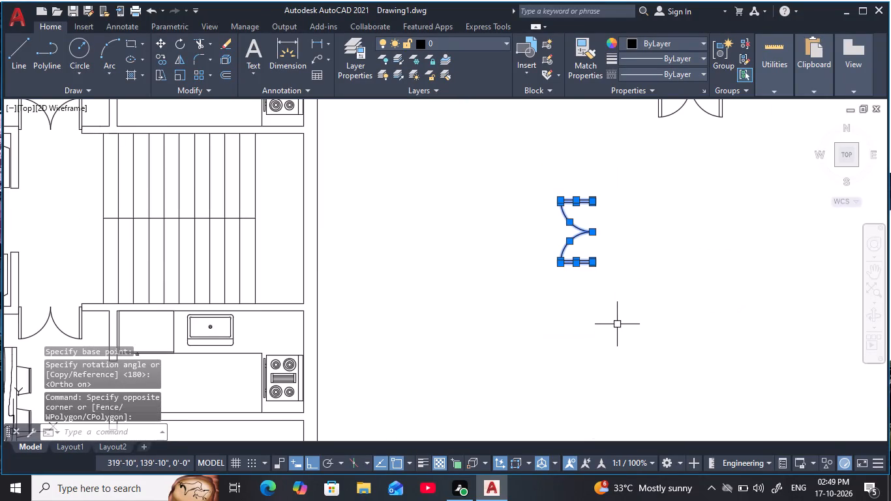
type("m")
key("space")
left_click(593, 267)
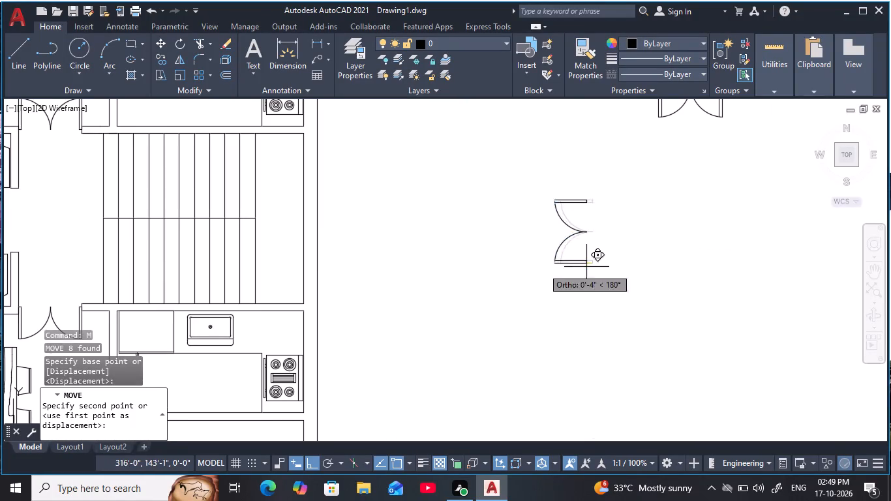
middle_click_drag(368, 276, 704, 312)
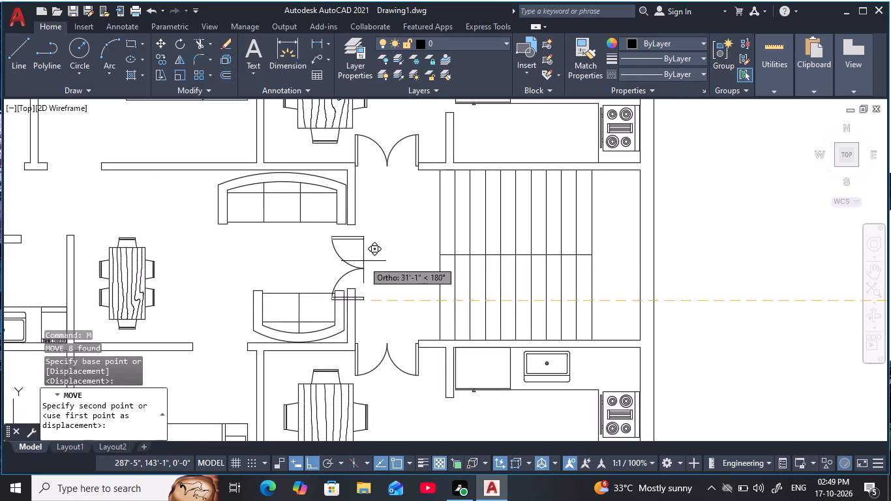
key("F8")
scroll(355, 254, "up", 2)
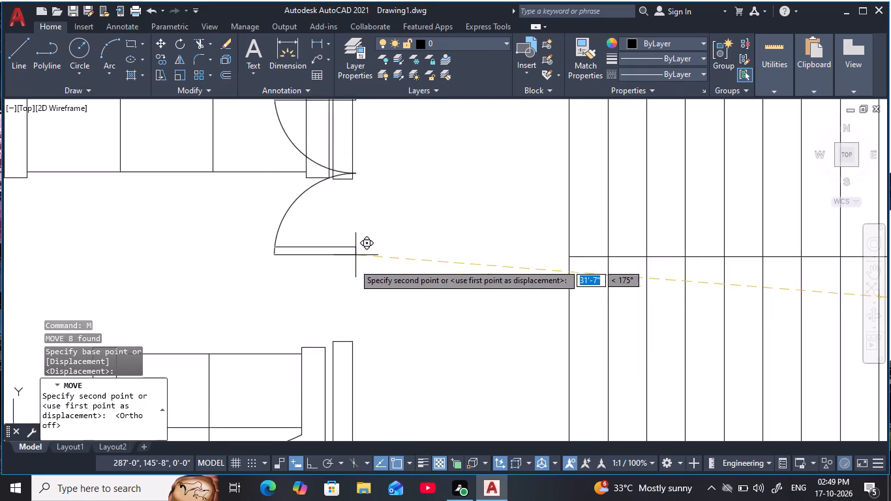
left_click(344, 340)
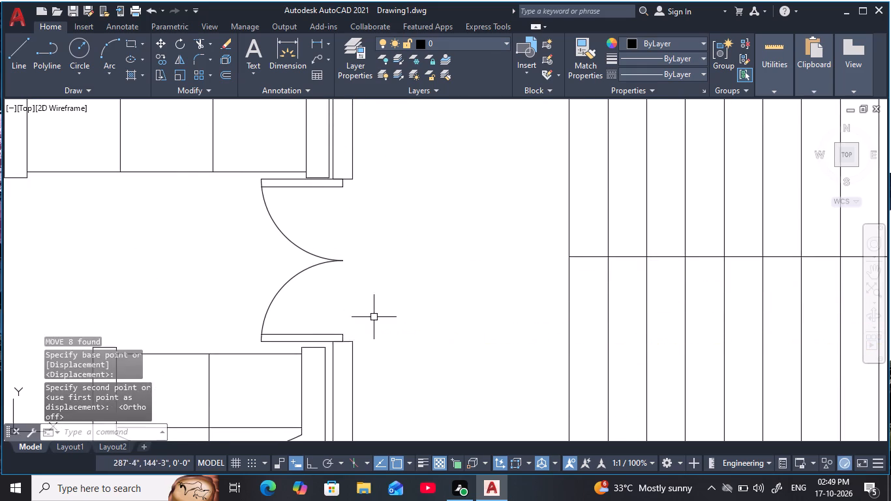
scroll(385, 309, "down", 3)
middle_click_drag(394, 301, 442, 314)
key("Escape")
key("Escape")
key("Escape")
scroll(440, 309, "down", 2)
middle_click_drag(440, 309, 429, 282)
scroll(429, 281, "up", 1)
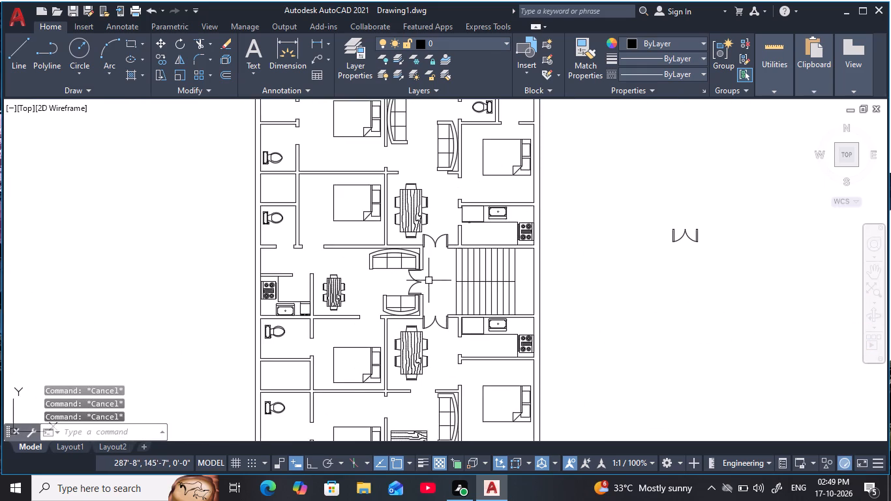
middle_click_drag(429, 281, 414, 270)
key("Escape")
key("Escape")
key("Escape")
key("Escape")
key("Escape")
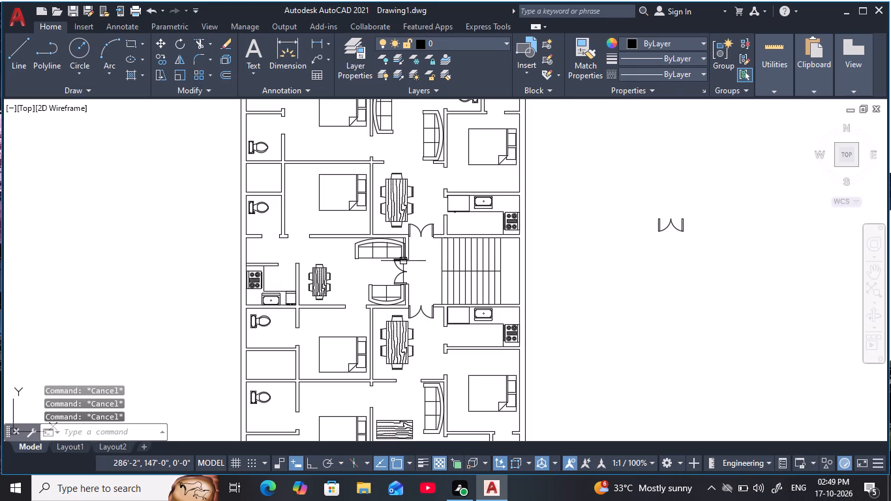
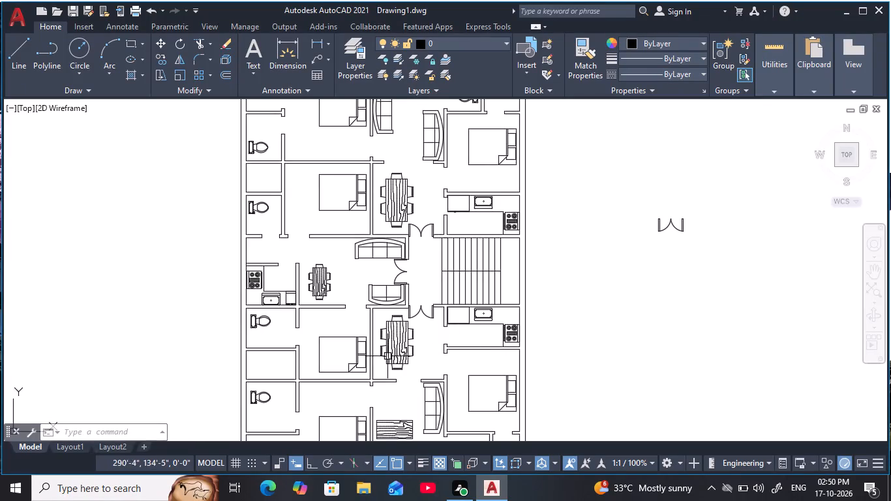
Examine the room door openings in the southern apartment.
middle_click_drag(536, 380, 616, 267)
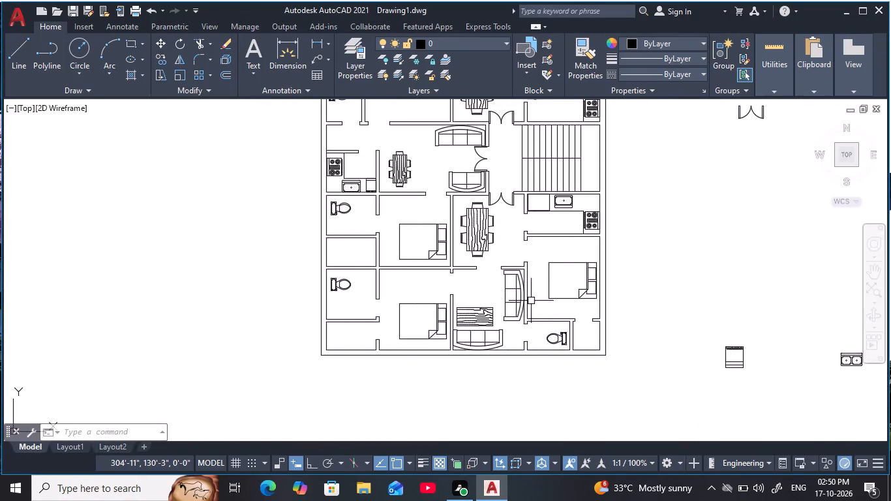
scroll(449, 323, "up", 1)
middle_click_drag(449, 322, 471, 314)
scroll(449, 322, "up", 1)
key("Escape")
key("Escape")
key("Escape")
key("Escape")
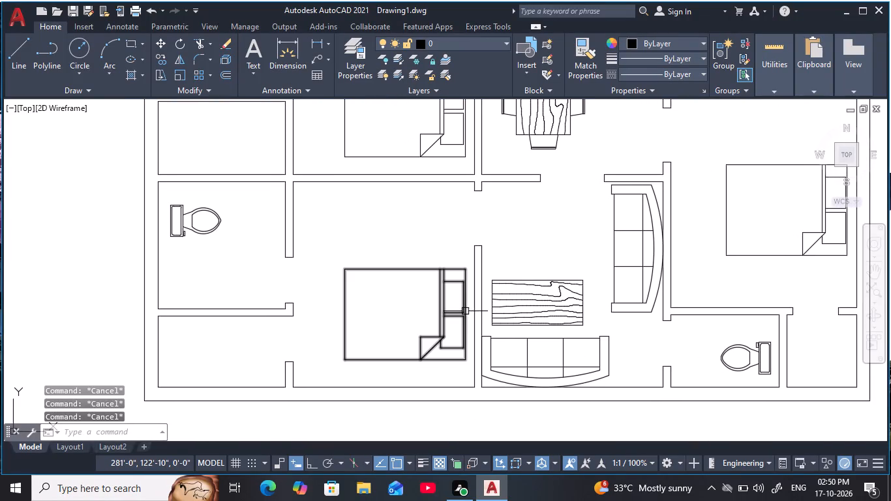
key("Escape")
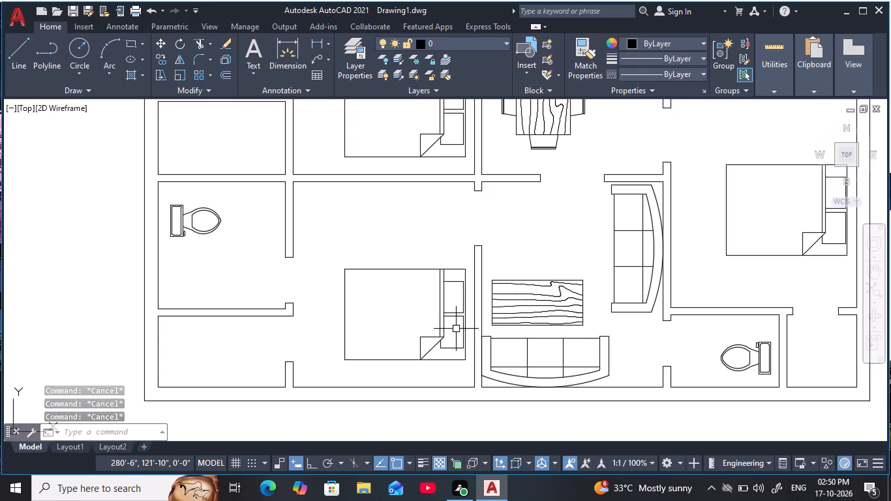
scroll(505, 325, "down", 1)
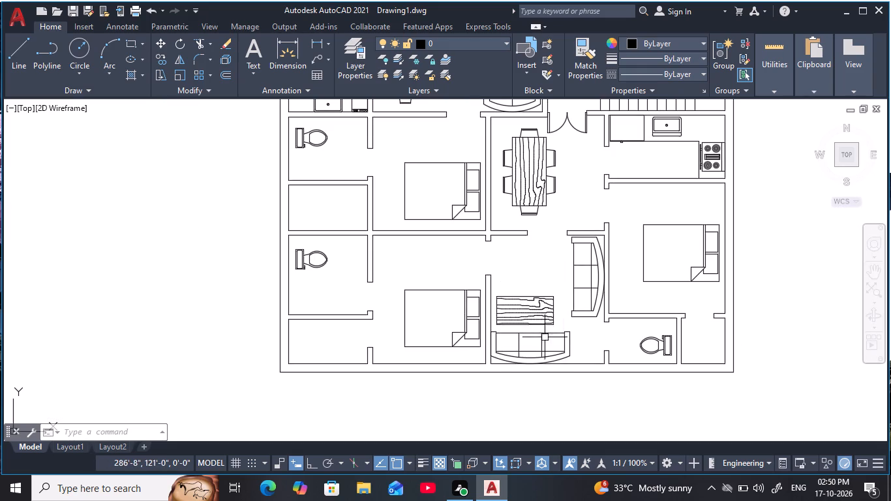
Draw a circle of 2'6" radius in the empty area south of the plan.
scroll(566, 327, "down", 1)
middle_click_drag(556, 326, 509, 306)
key("Escape")
key("Escape")
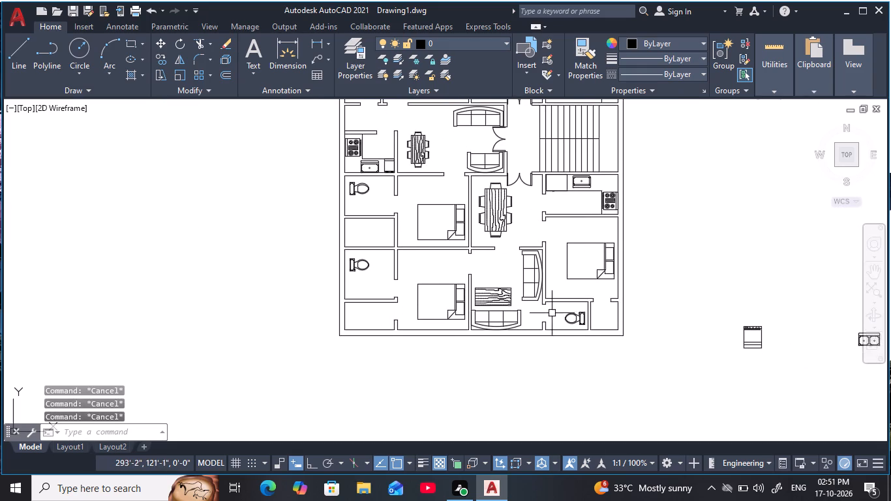
middle_click_drag(553, 316, 519, 287)
key("Escape")
key("Escape")
key("Escape")
key("c")
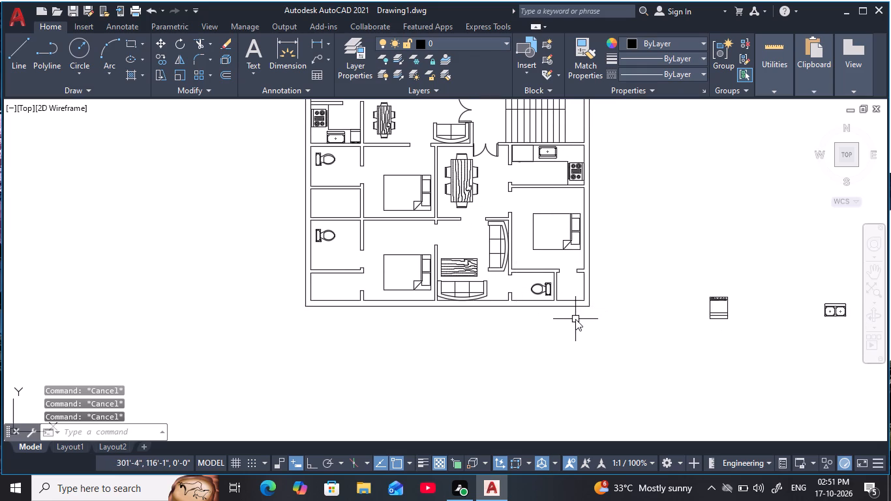
key("space")
left_click(466, 369)
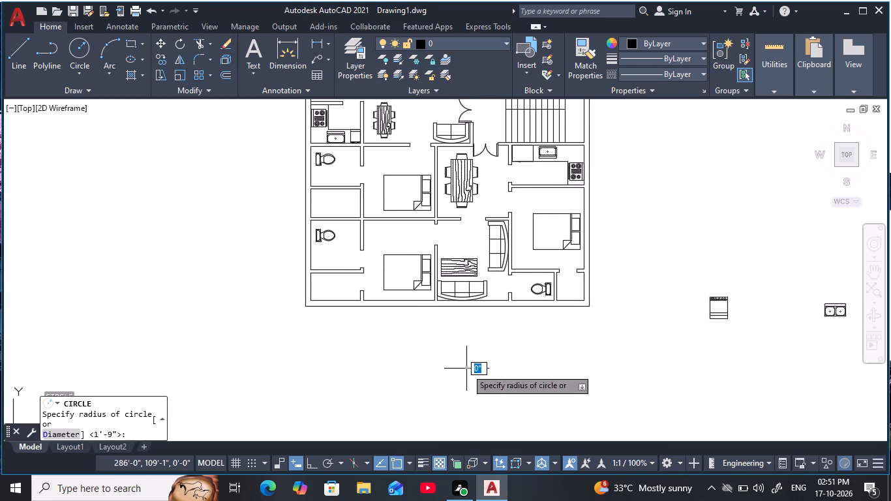
key("2")
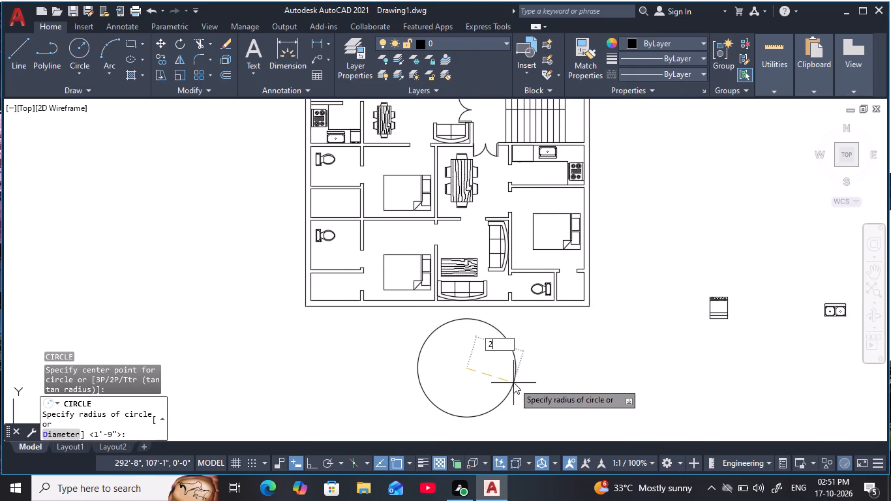
key("apostrophe")
key("6")
key("space")
key("Escape")
key("Escape")
key("Escape")
key("Escape")
Draw lines from the circle's north quadrant to its centre and on to its east quadrant.
key("l")
key("space")
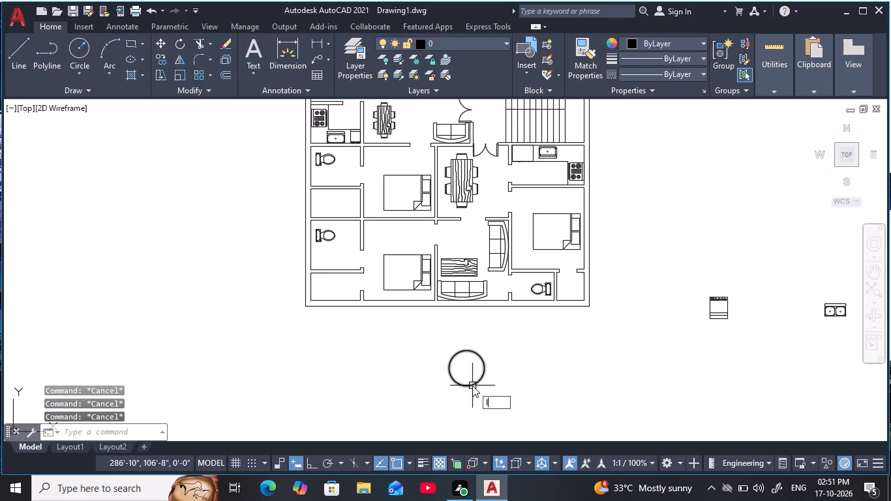
left_click(467, 353)
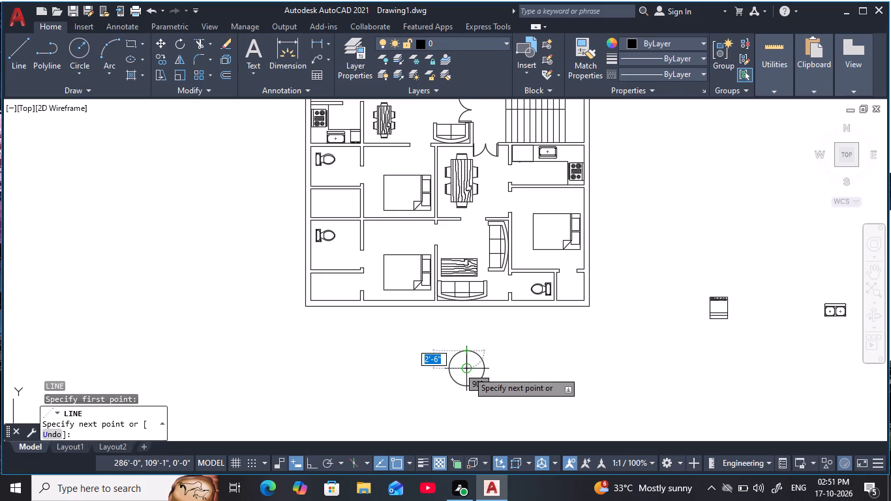
left_click(467, 372)
left_click(485, 371)
key("Escape")
key("Escape")
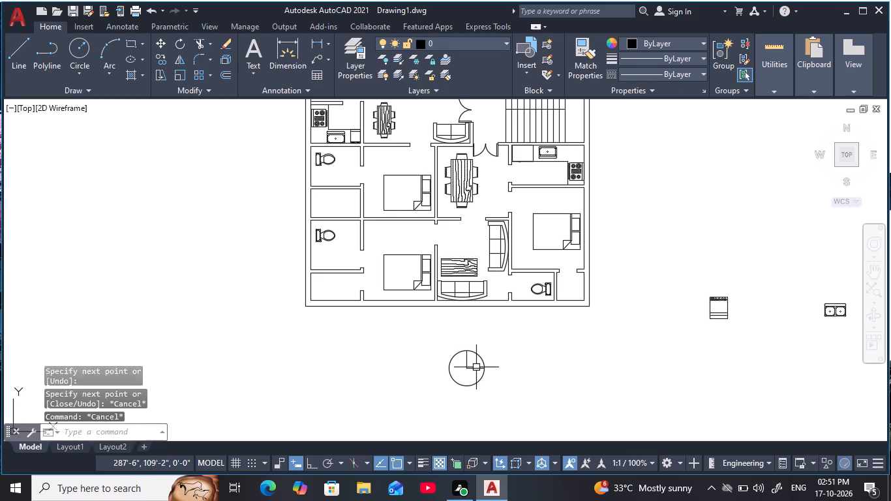
key("Escape")
key("Escape")
key("Escape")
key("Escape")
key("Escape")
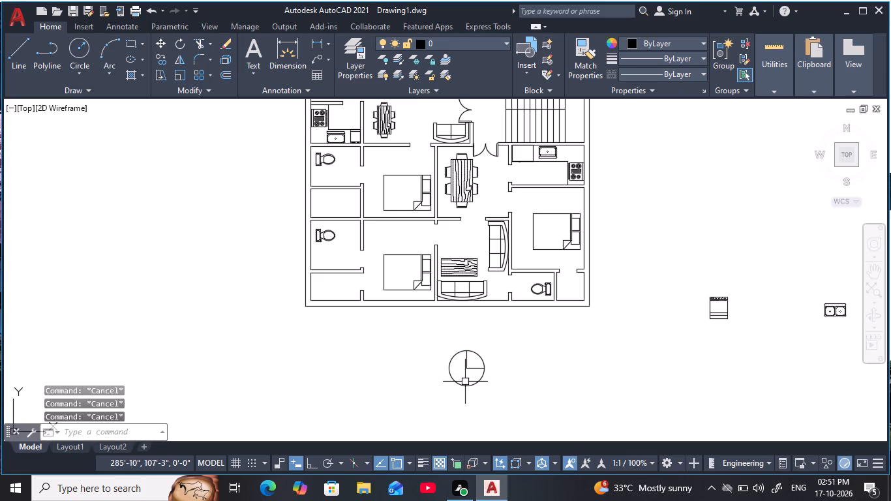
Offset the circle's vertical radius line 2" to the east to give the door leaf its thickness.
key("o")
key("space")
type("2")
key("space")
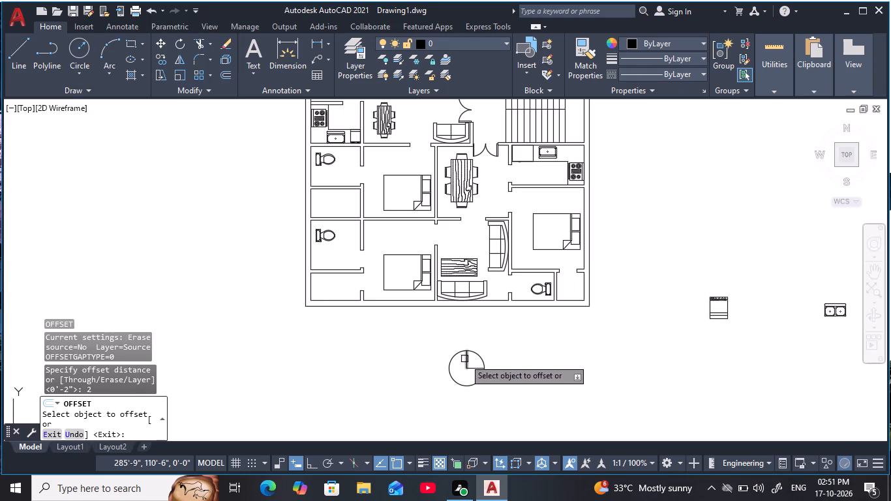
left_click(467, 359)
left_click(526, 359)
key("Escape")
key("Escape")
key("Escape")
key("Escape")
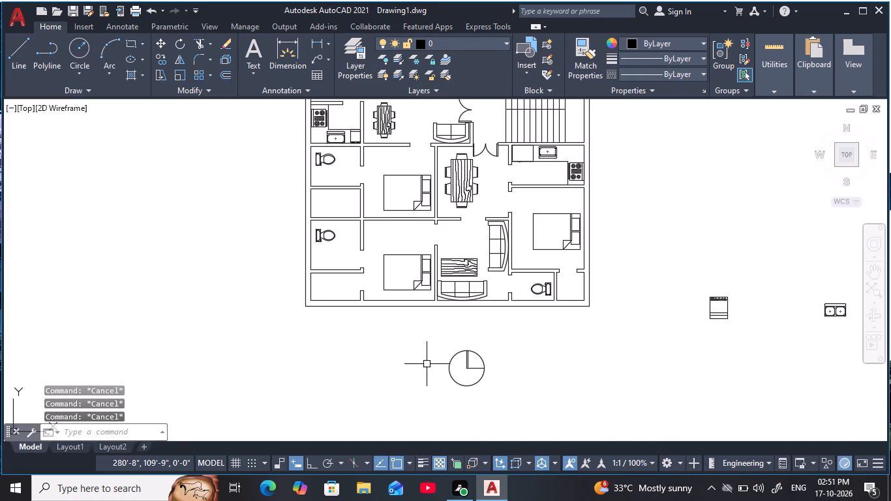
key("Escape")
key("Escape")
key("Escape")
Trim the circle to its northeast quarter arc and remove the horizontal radius beyond the leaf, leaving a single door.
type("tr")
key("space")
left_click(440, 348)
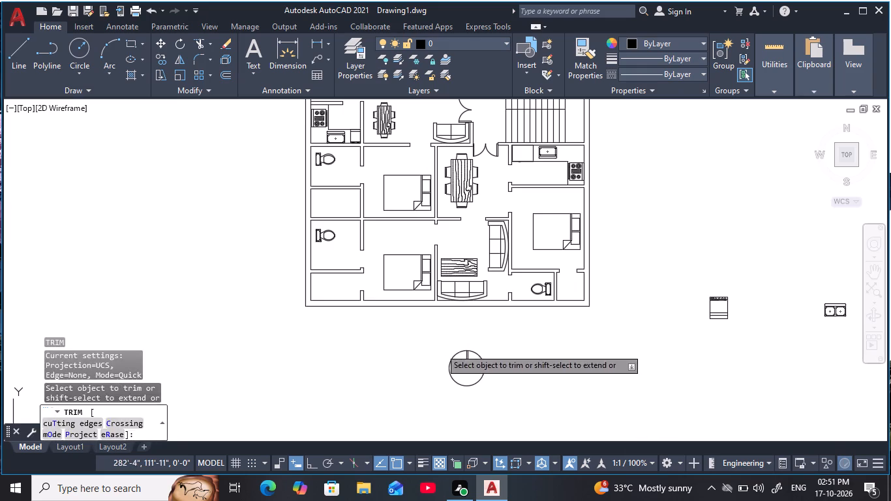
left_click(472, 396)
left_click(475, 376)
left_click(474, 365)
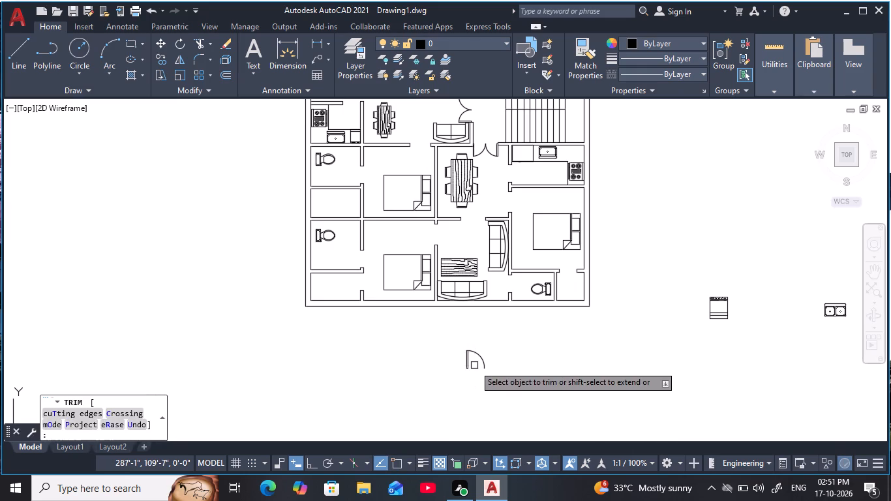
key("Escape")
key("Escape")
key("Escape")
key("Escape")
key("Escape")
key("Escape")
key("Escape")
key("Escape")
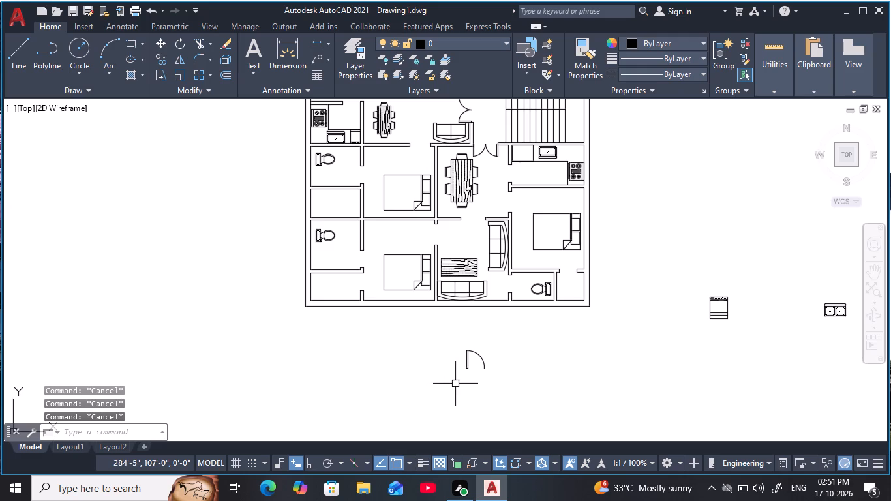
key("Escape")
key("Escape")
key("Escape")
key("Escape")
key("Escape")
key("Escape")
Mirror the single door to the west across a vertical line with Ortho on, keeping the original.
left_click(507, 380)
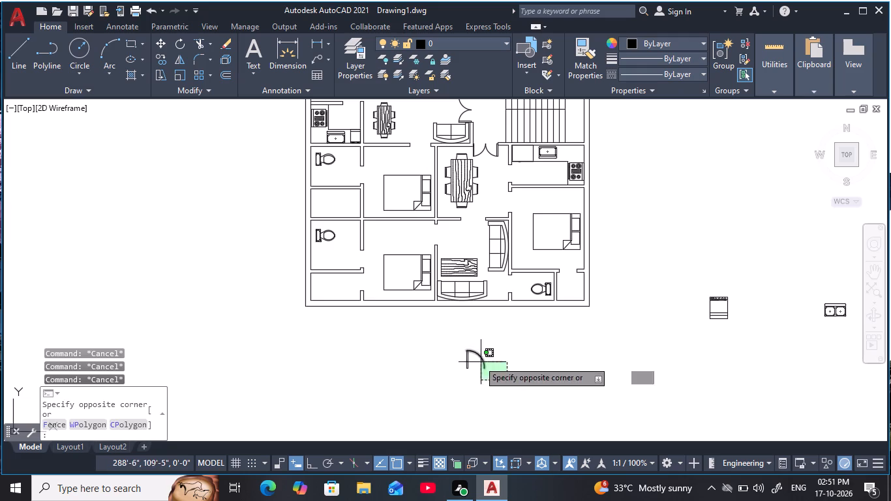
left_click(439, 341)
type("mi")
key("space")
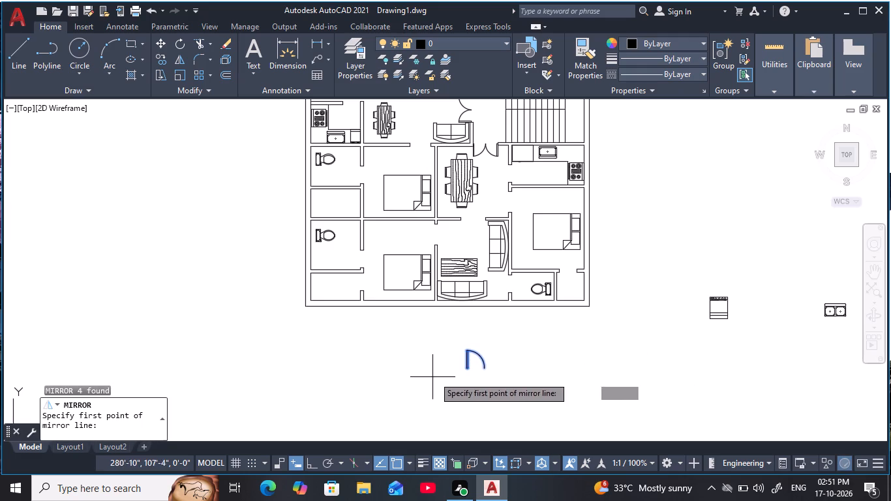
left_click(438, 374)
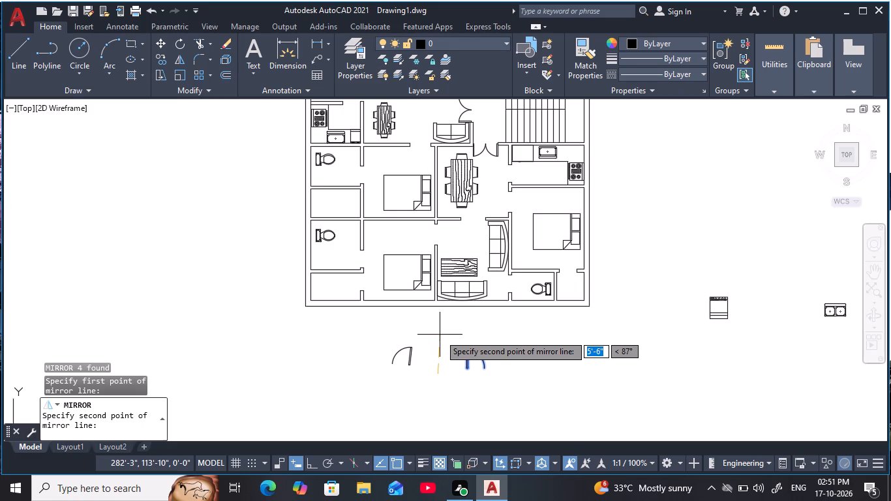
key("F8")
left_click(442, 341)
key("space")
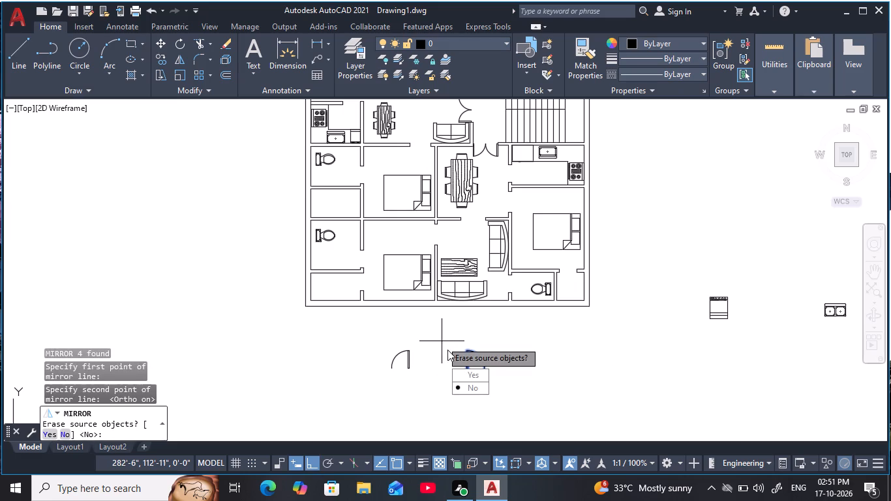
Mirror both single doors to the south across a horizontal line, keeping the originals.
left_click(528, 404)
left_click(352, 342)
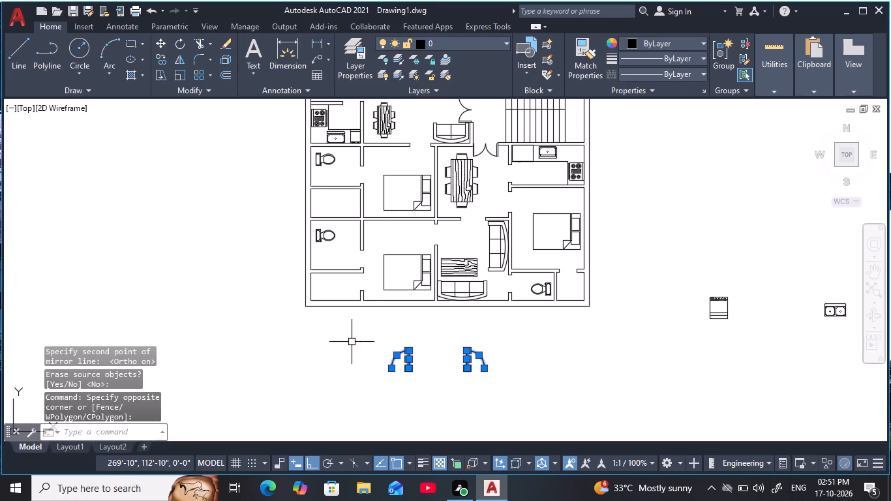
key("space")
left_click(395, 386)
left_click(516, 387)
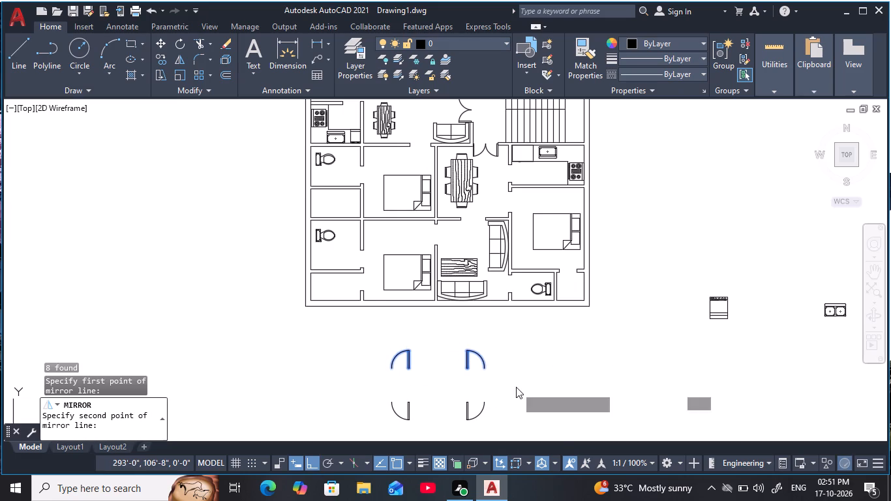
key("space")
Copy the northeast single door of the group of four about 16'-3" to the east.
middle_click_drag(482, 387, 485, 375)
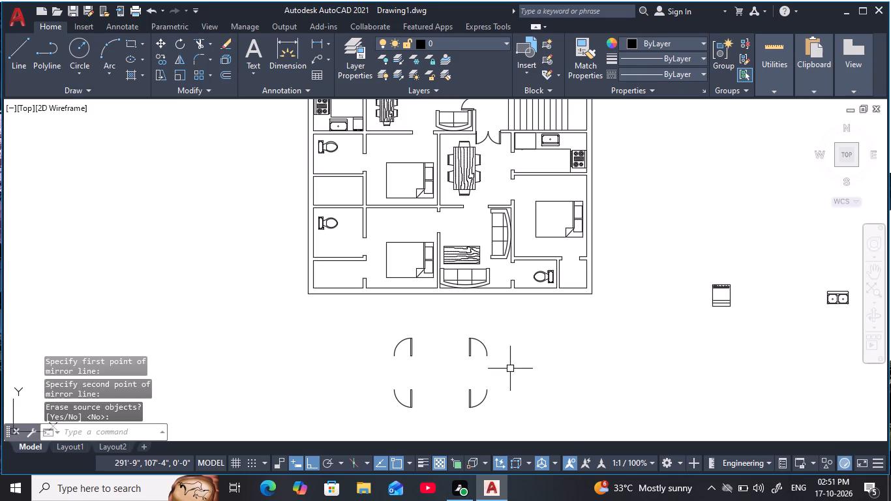
left_click(510, 369)
left_click(451, 318)
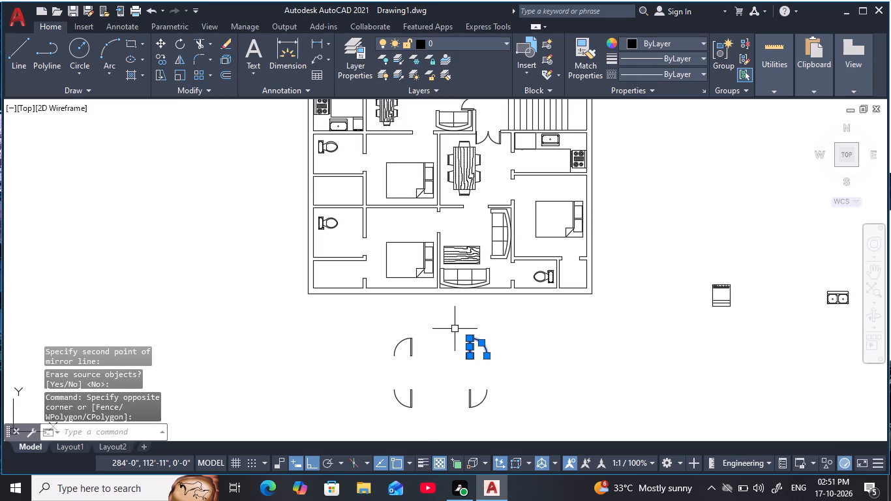
key("c")
key("o")
key("space")
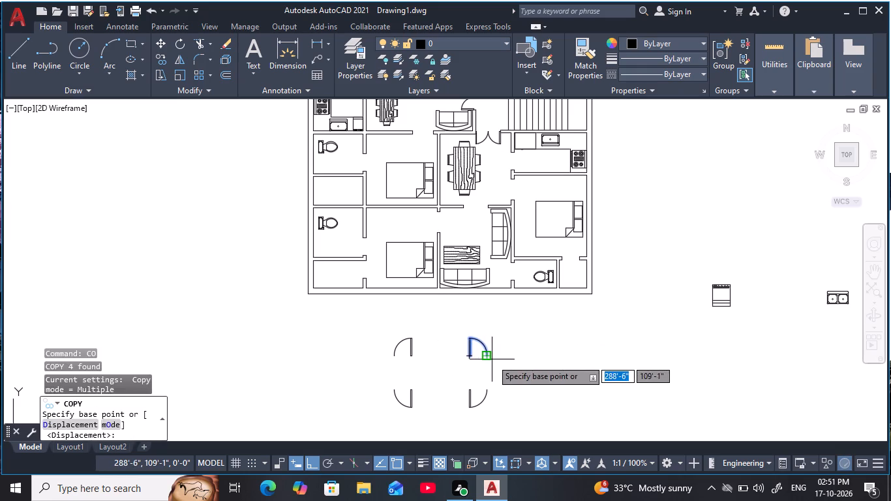
left_click(492, 359)
left_click(602, 359)
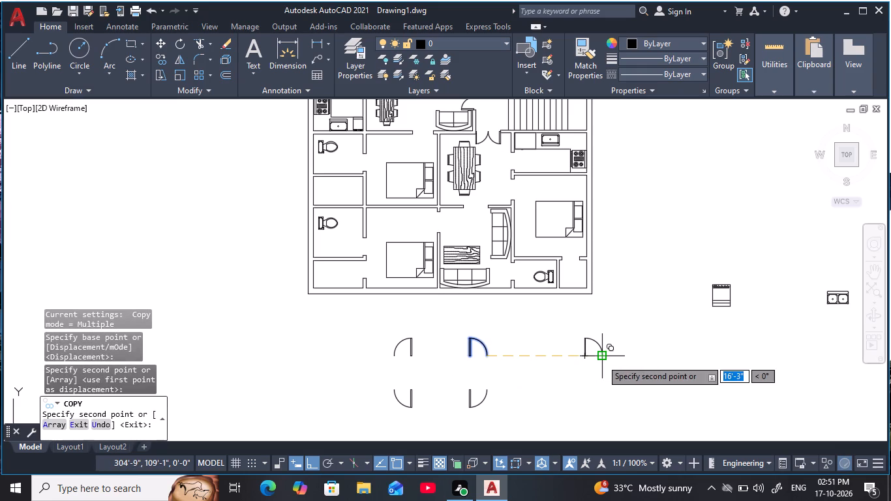
key("Escape")
key("Escape")
key("Escape")
key("Escape")
Rotate the new single door copy 90° counterclockwise with Ortho on.
left_click(652, 374)
left_click(562, 326)
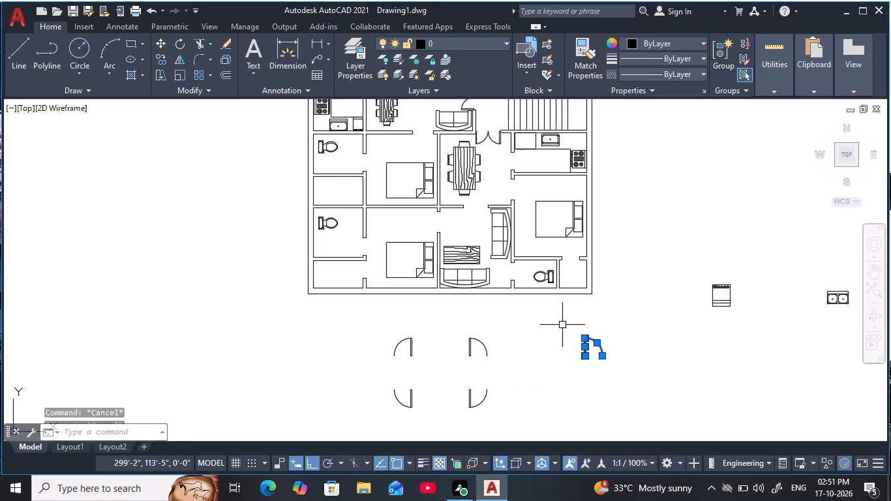
type("ro")
key("space")
left_click(608, 364)
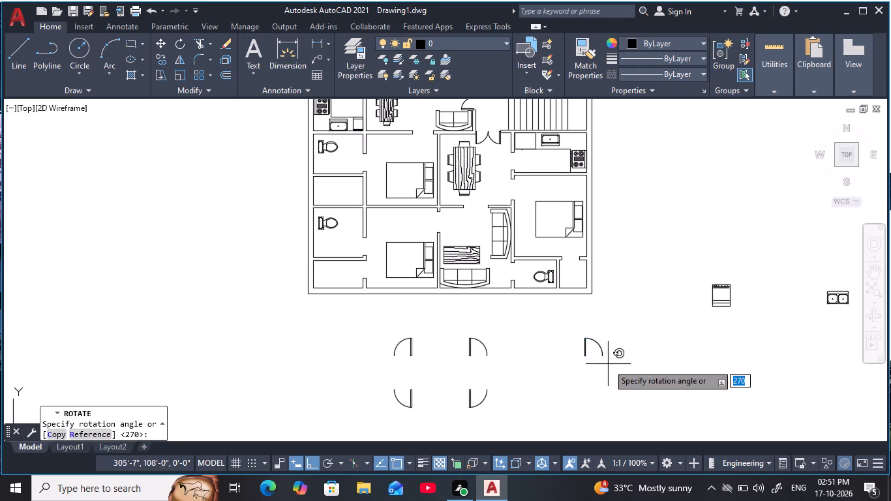
left_click(613, 326)
key("Escape")
key("Escape")
key("Escape")
Mirror the rotated single door to the north across a horizontal line, keeping the original.
left_click(631, 399)
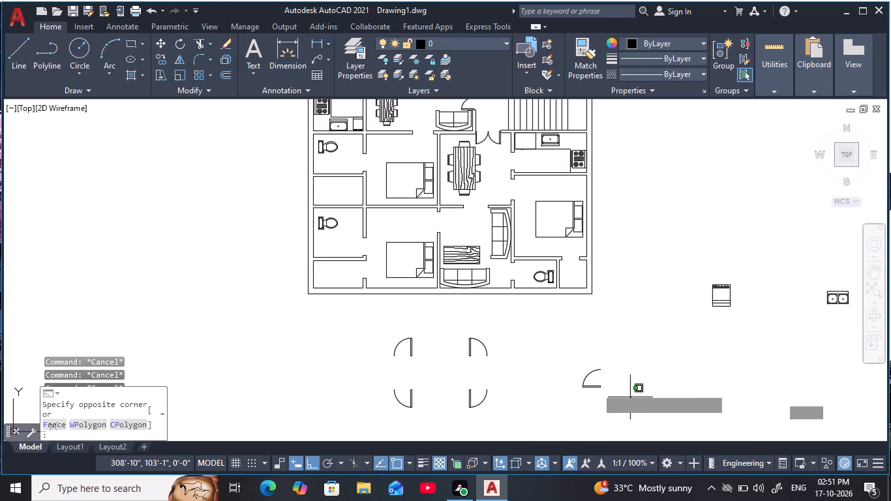
left_click(558, 354)
type("mi")
key("space")
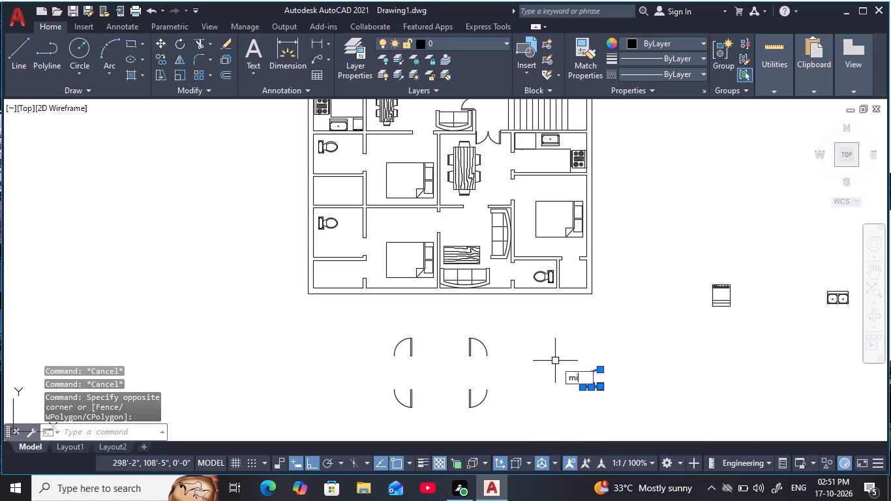
left_click(563, 363)
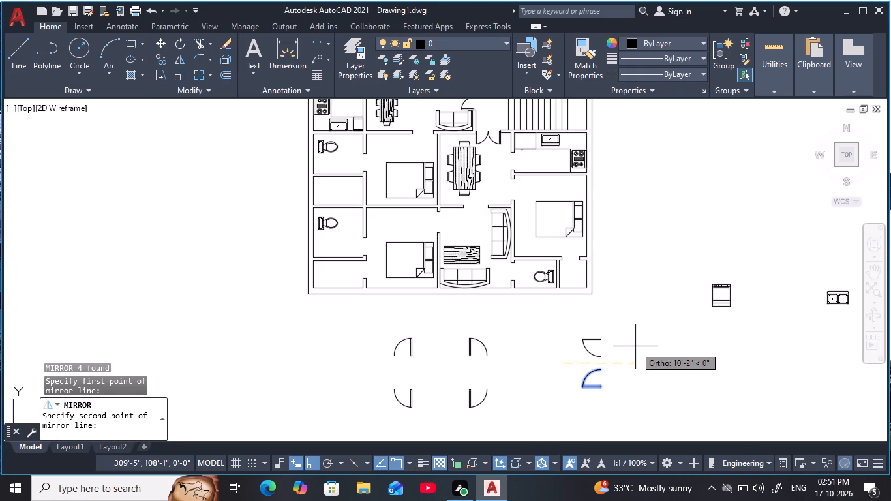
left_click(635, 346)
key("space")
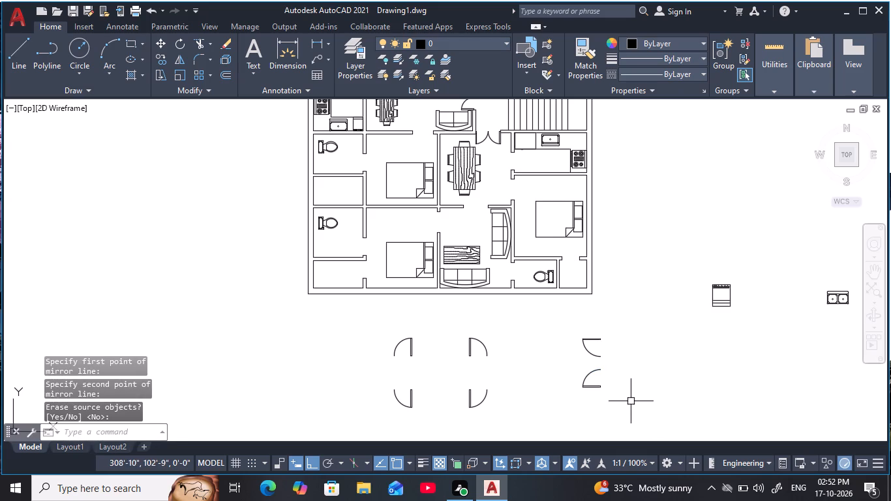
Mirror the two easternmost single doors to the west across a vertical line, keeping the originals.
left_click(631, 402)
left_click(572, 314)
key("space")
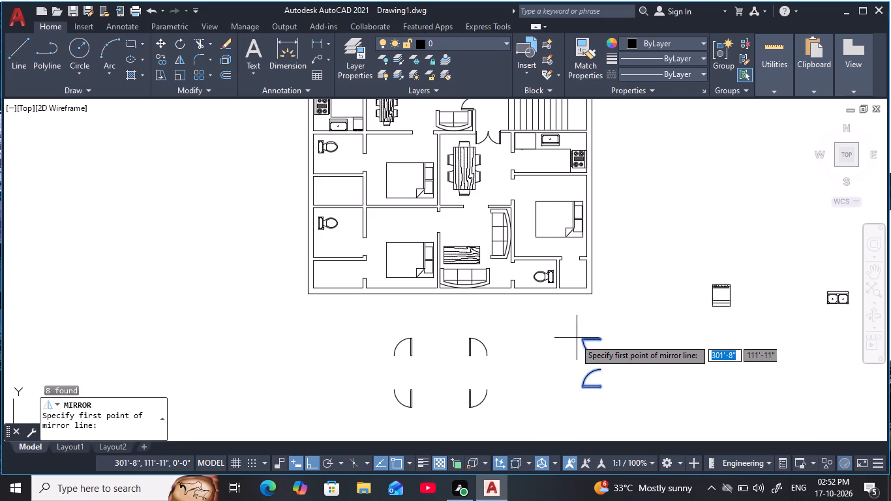
left_click(560, 337)
left_click(576, 406)
key("space")
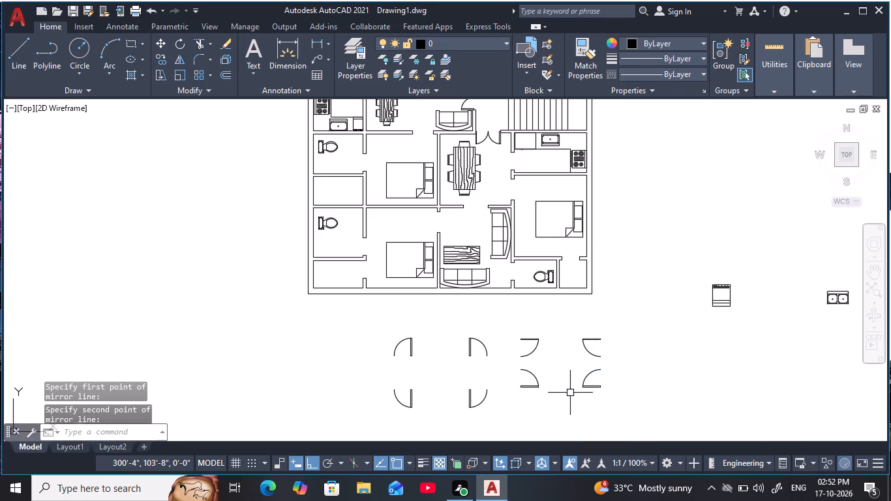
middle_click_drag(501, 344, 515, 352)
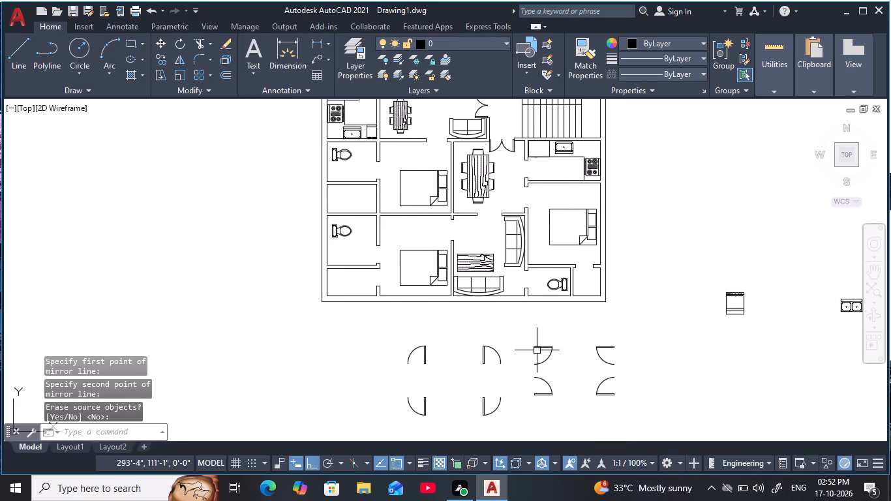
middle_click_drag(551, 359, 509, 346)
key("Escape")
key("Escape")
key("Escape")
key("Escape")
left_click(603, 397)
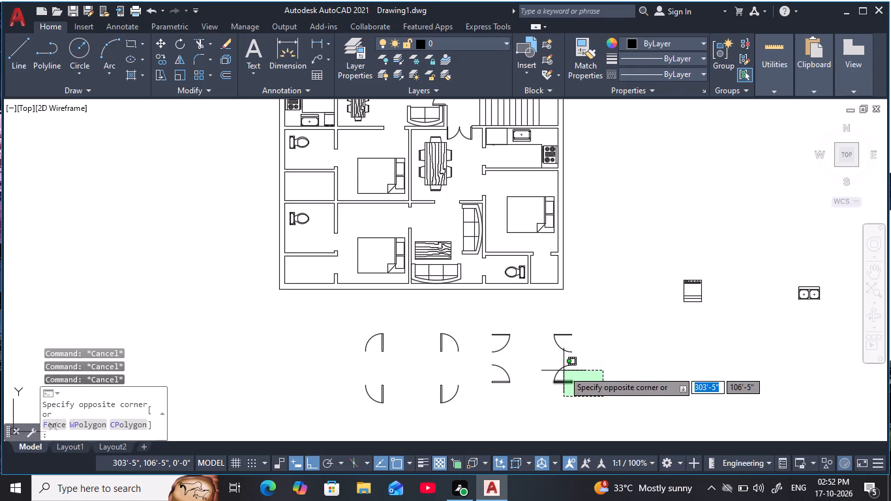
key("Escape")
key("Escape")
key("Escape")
Copy the northeast single door, with Ortho off, into the east doorway of the plan's southwest corner room, snapping its arc end to the wall end's midpoint.
left_click(582, 360)
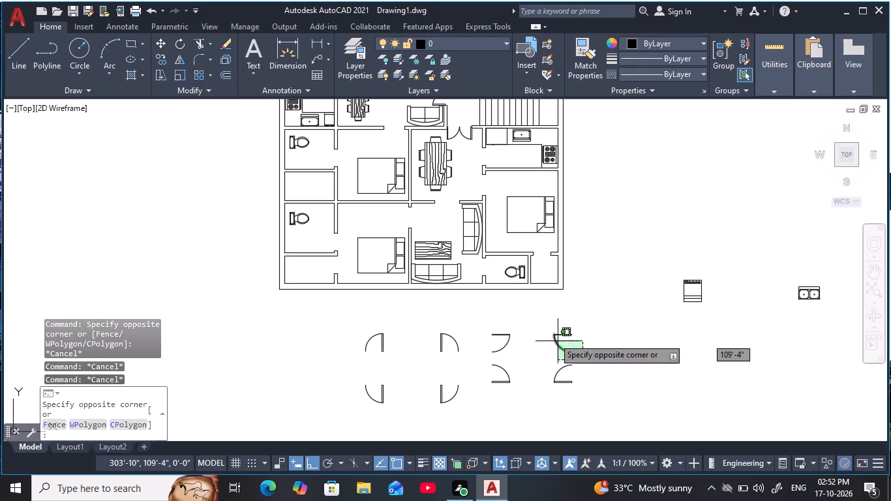
left_click(534, 324)
key("c")
key("o")
key("space")
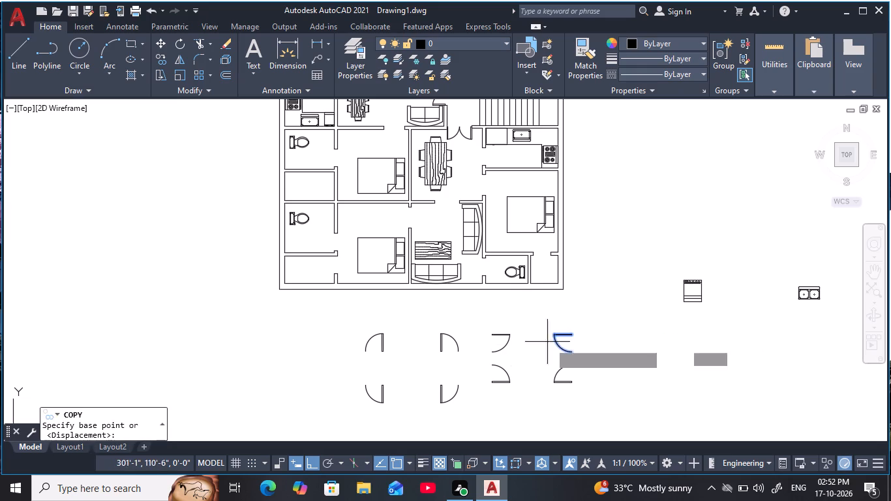
left_click(576, 355)
key("F8")
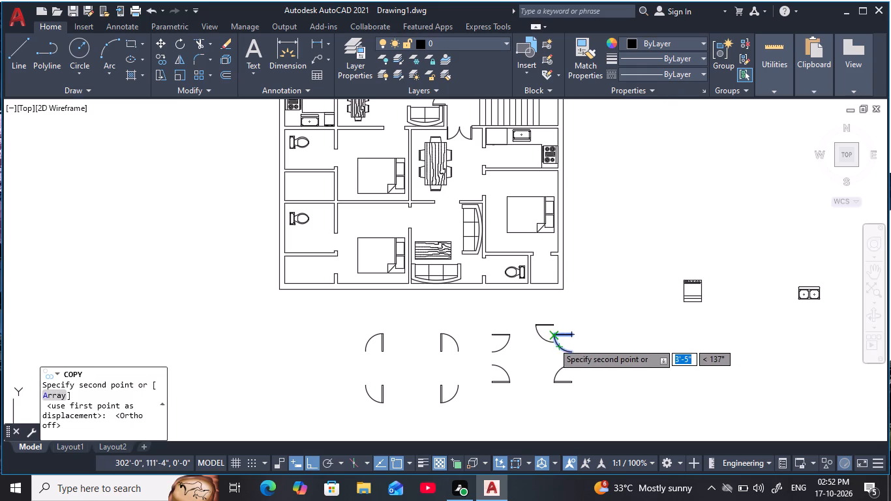
middle_click_drag(346, 261, 378, 303)
scroll(369, 289, "up", 1)
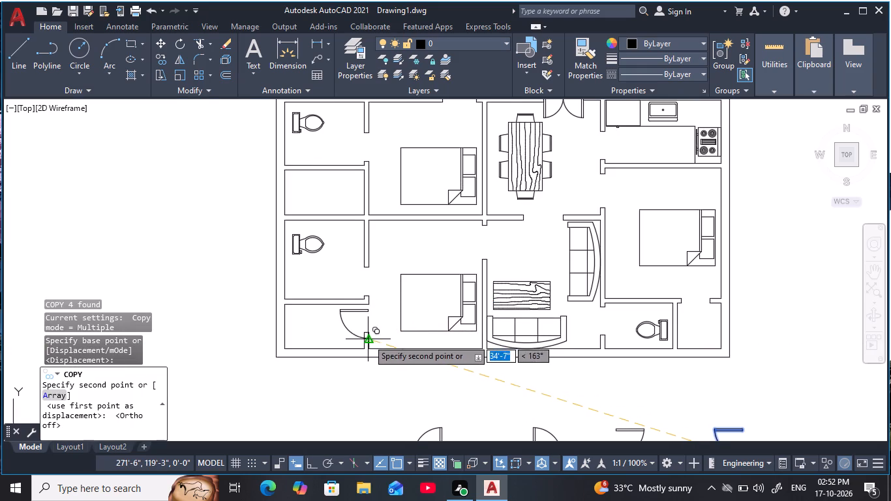
scroll(368, 339, "up", 2)
left_click(365, 322)
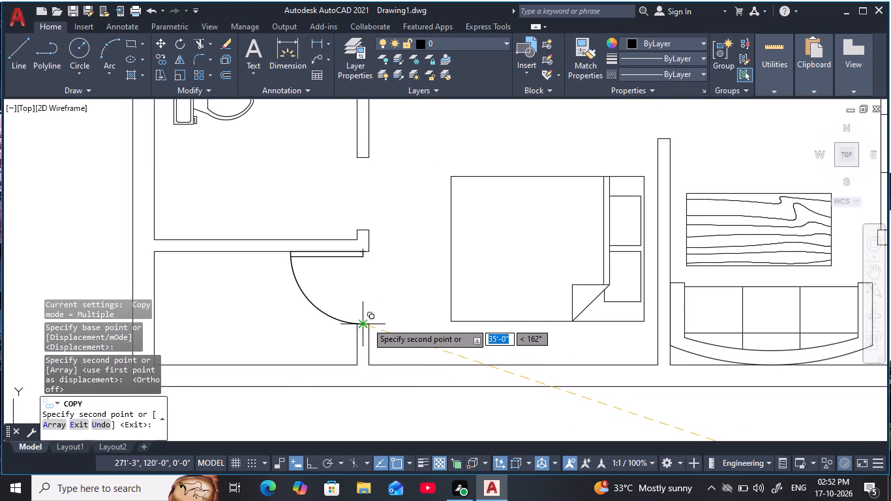
scroll(406, 305, "down", 1)
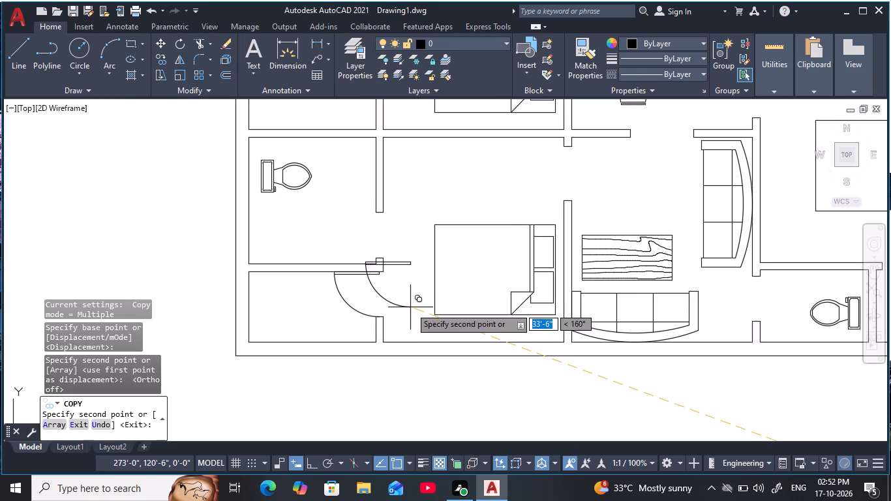
middle_click_drag(451, 320, 430, 352)
key("Escape")
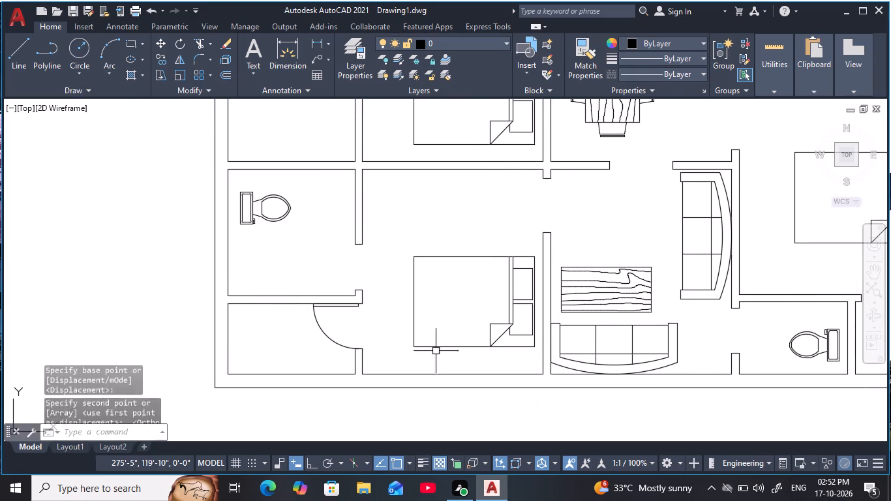
key("Escape")
key("Escape")
scroll(453, 342, "down", 1)
middle_click_drag(453, 342, 427, 224)
key("Escape")
key("Escape")
key("Escape")
key("Escape")
key("Escape")
key("Escape")
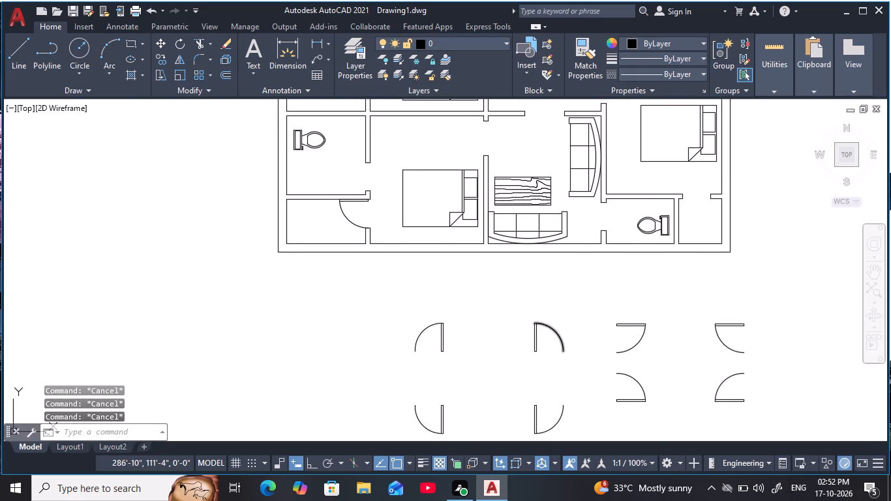
Copy the southeast single door with the horizontal leaf into the east doorway of the bathroom just north of the southwest corner room.
middle_click_drag(731, 370, 652, 336)
left_click(700, 390)
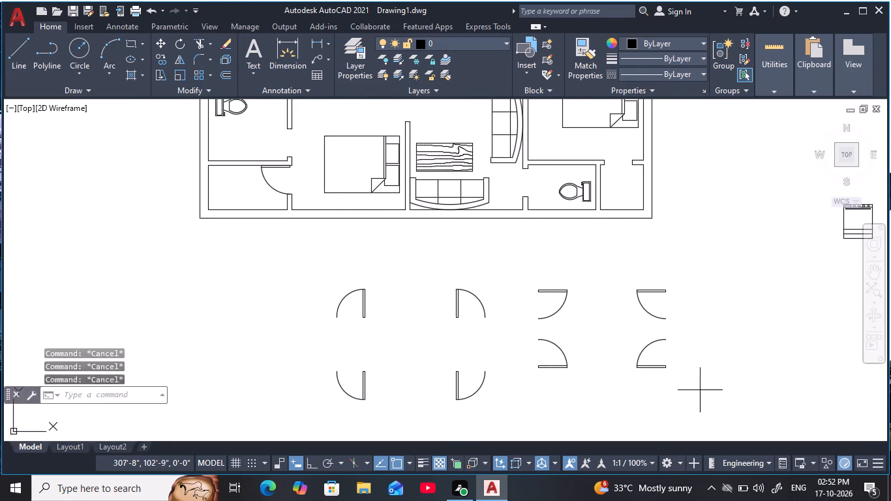
left_click(605, 332)
key("c")
key("o")
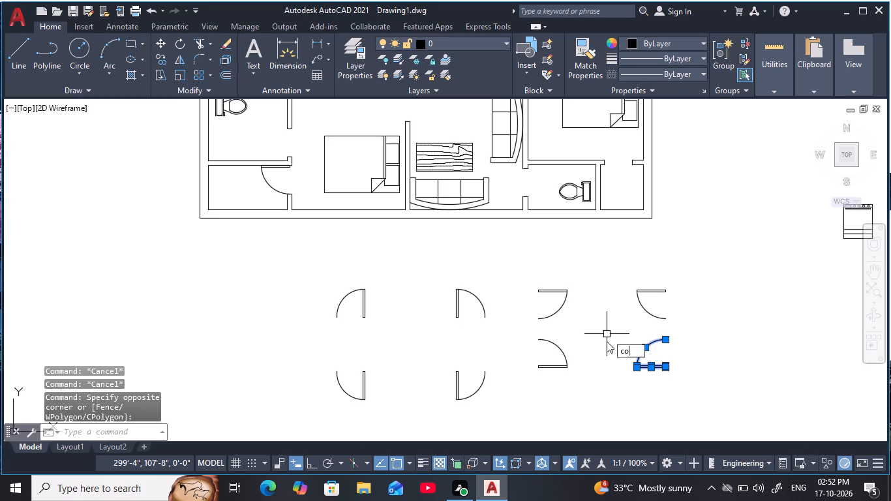
key("space")
left_click(661, 341)
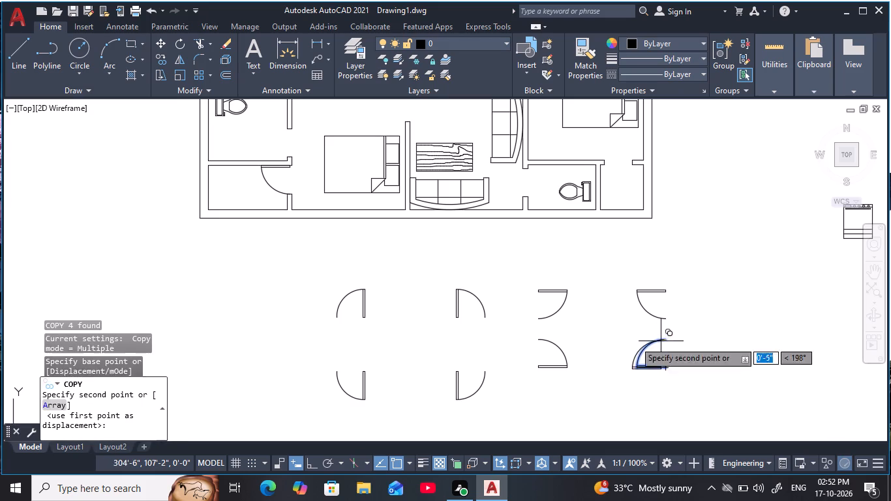
scroll(389, 298, "down", 1)
middle_click_drag(384, 297, 486, 419)
scroll(418, 318, "up", 3)
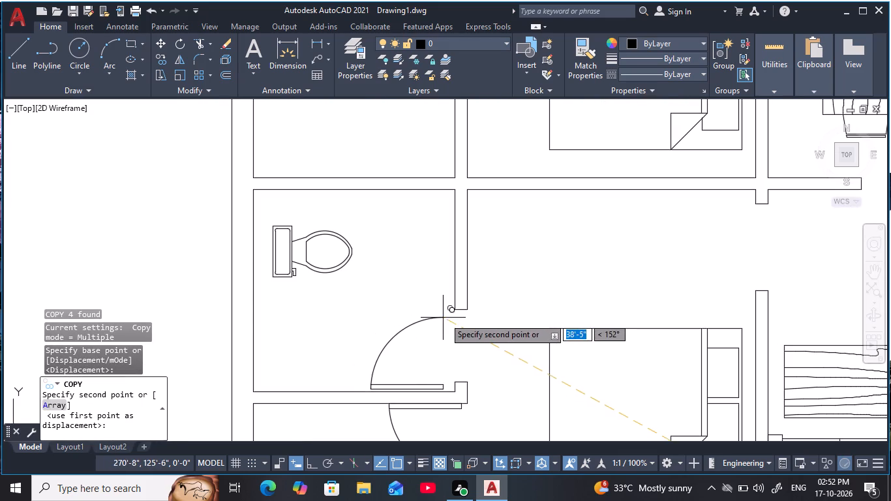
left_click(461, 311)
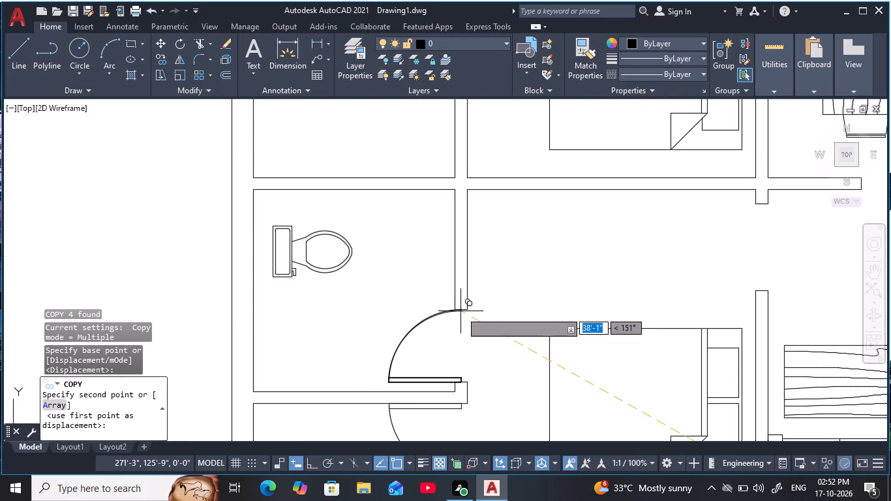
Place another copy of the same door in the east doorway of the bathroom directly south of the west kitchen.
scroll(500, 293, "down", 3)
middle_click_drag(500, 293, 487, 303)
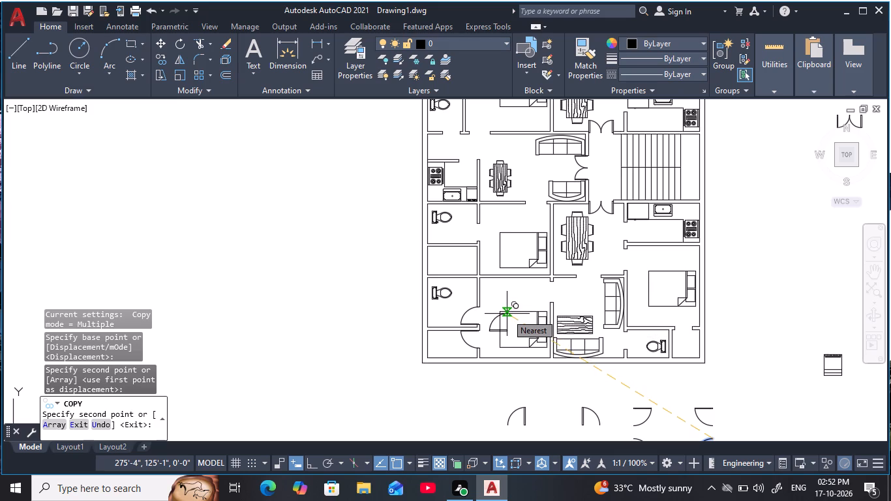
middle_click_drag(483, 299, 485, 322)
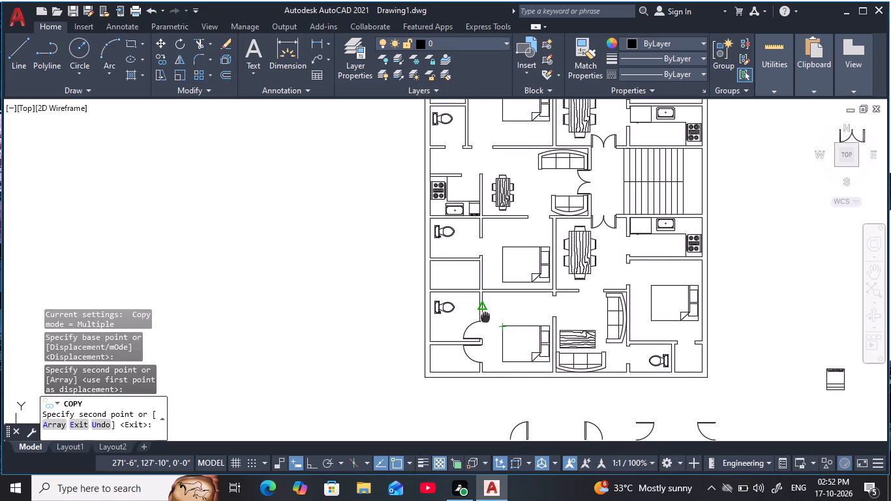
middle_click_drag(485, 322, 483, 332)
scroll(462, 251, "up", 3)
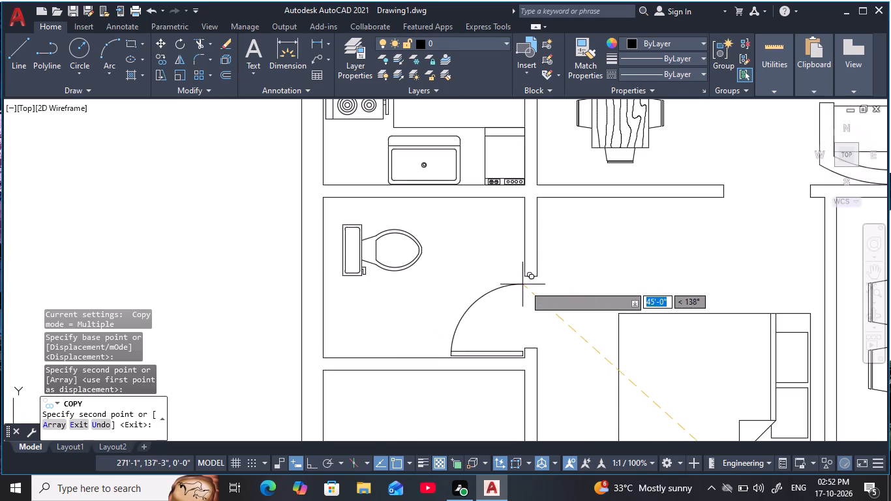
left_click(528, 279)
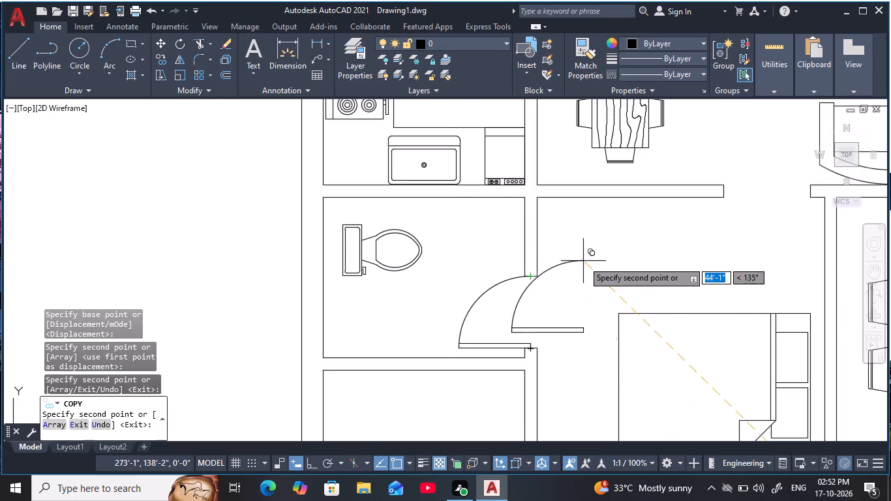
scroll(576, 263, "down", 2)
middle_click_drag(588, 274, 595, 291)
scroll(593, 282, "down", 1)
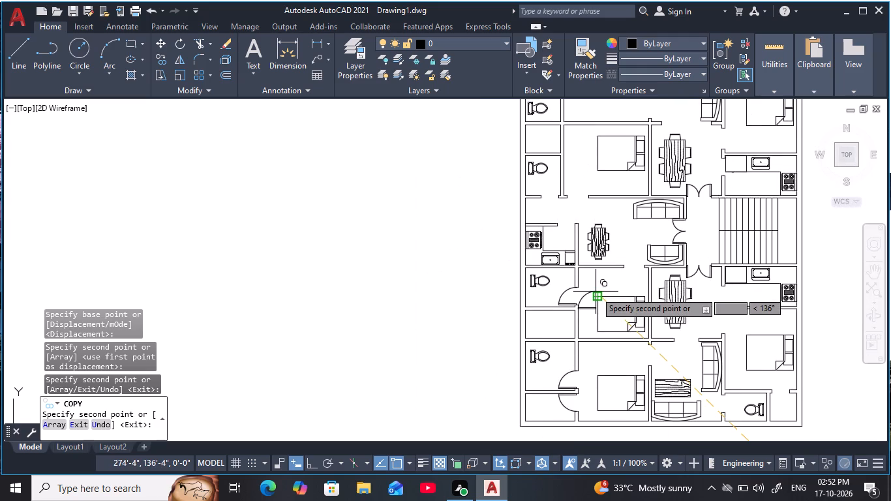
middle_click_drag(584, 275, 581, 348)
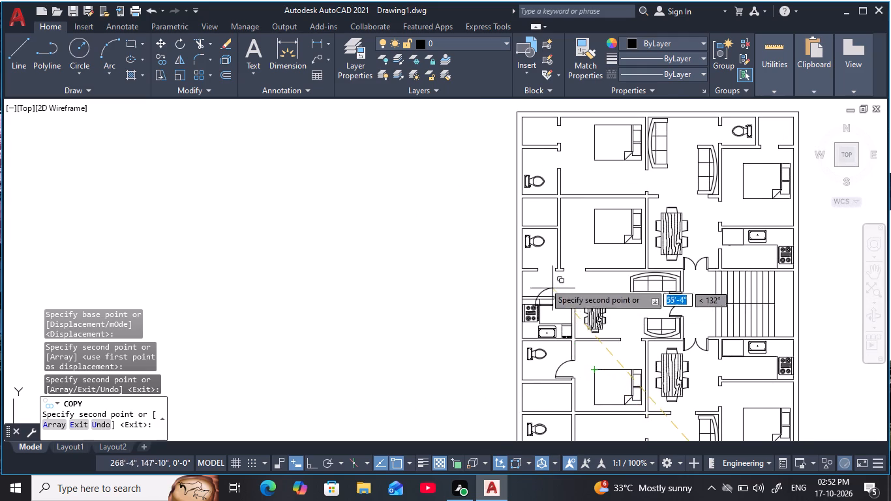
middle_click_drag(538, 276, 476, 174)
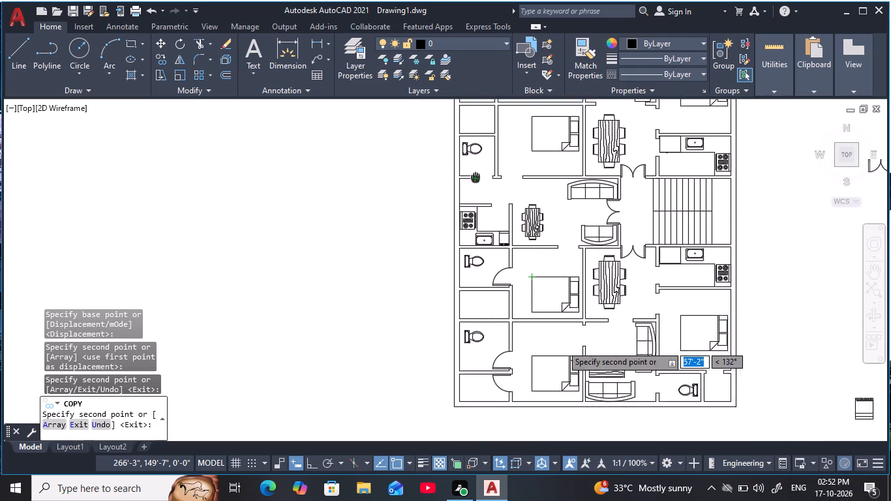
middle_click_drag(476, 174, 470, 161)
scroll(470, 161, "down", 1)
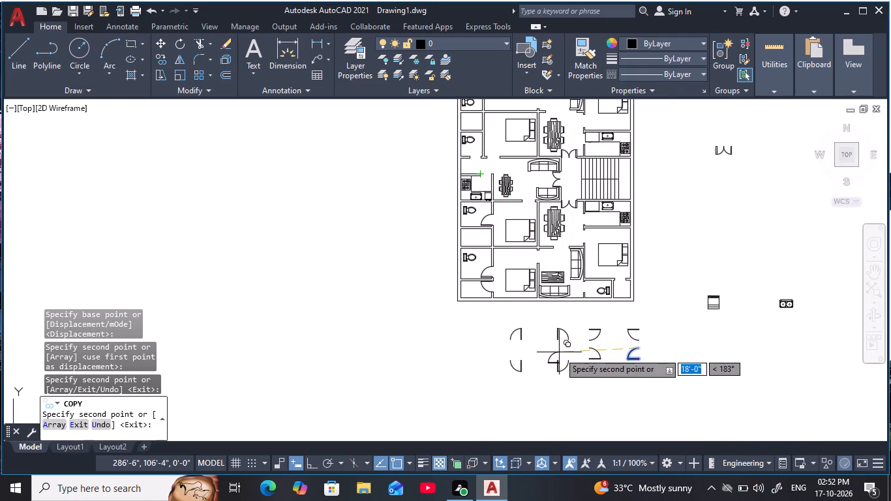
key("Escape")
key("Escape")
Copy the northwest single door with the vertical leaf into the south doorway of the bathroom north of the west kitchen.
left_click(527, 345)
left_click(496, 321)
key("c")
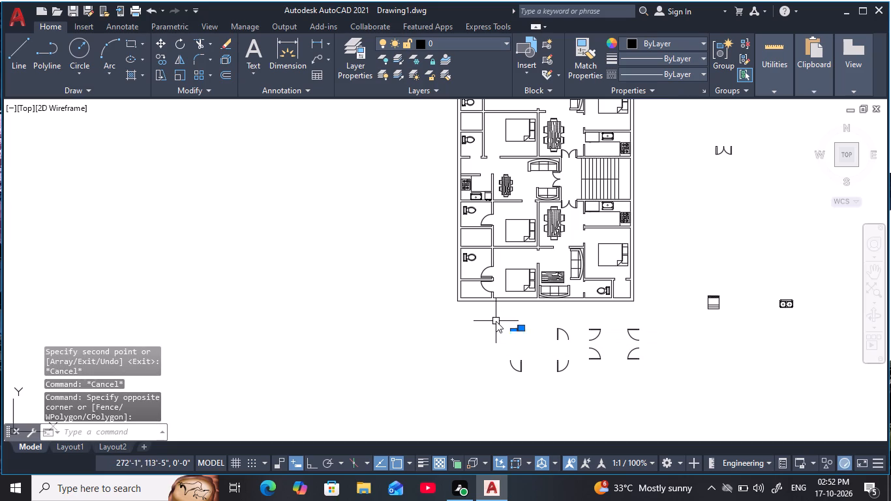
type("o")
key("space")
left_click(511, 341)
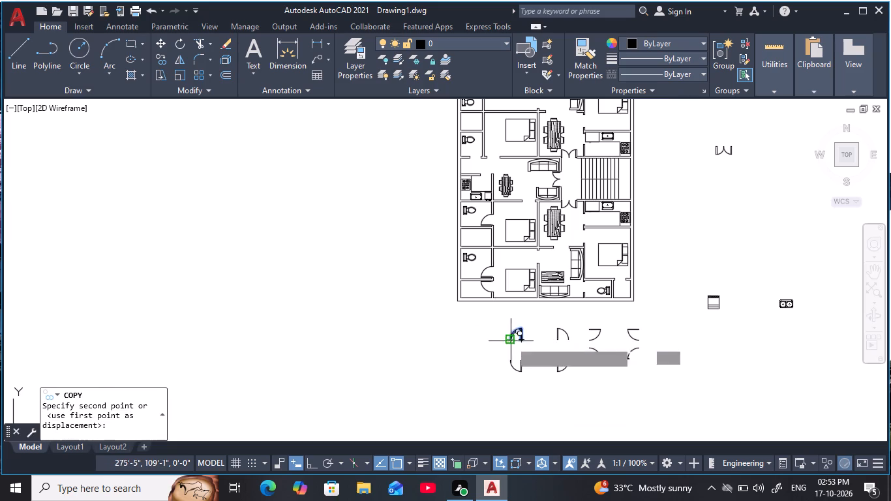
middle_click_drag(474, 232, 499, 364)
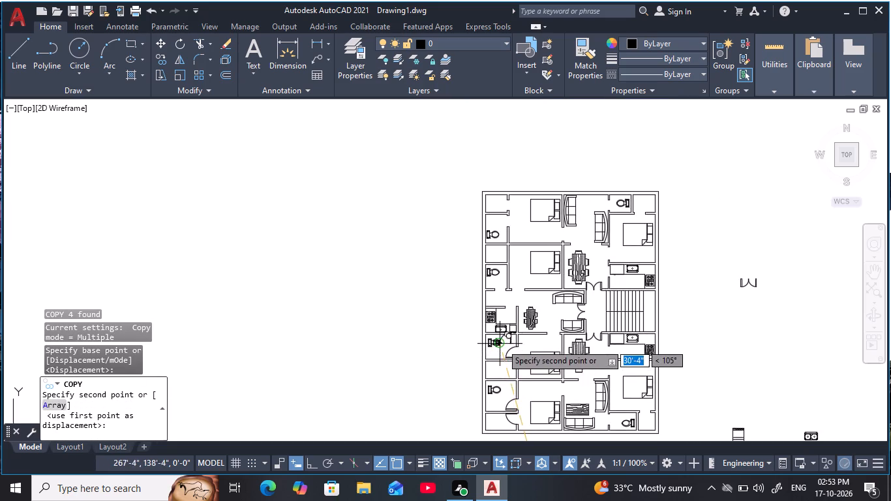
scroll(500, 318, "up", 2)
middle_click_drag(500, 318, 502, 346)
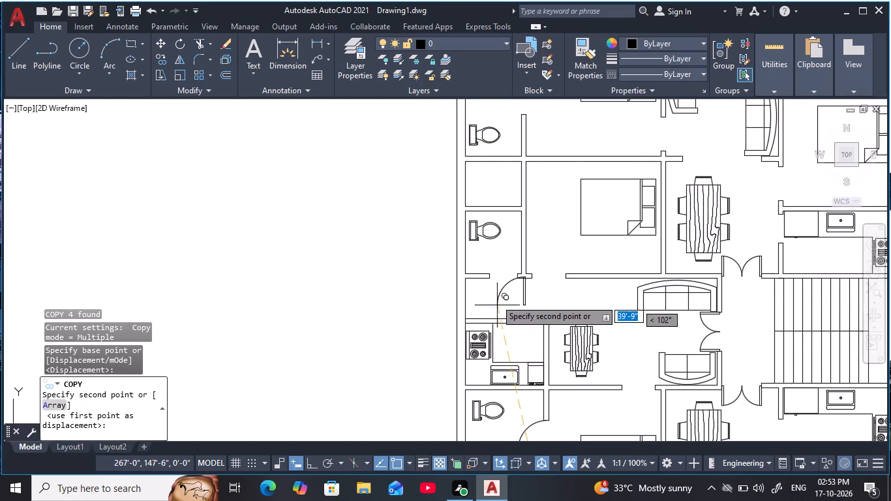
scroll(494, 287, "up", 2)
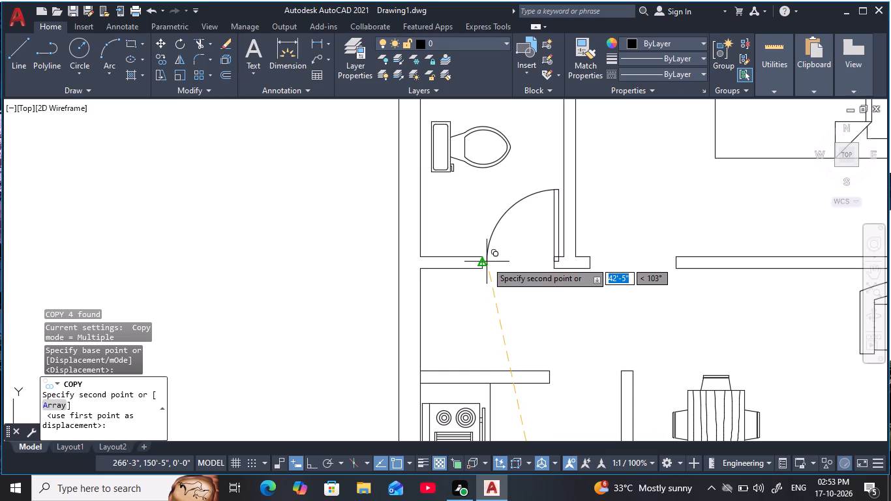
left_click(484, 261)
scroll(486, 252, "down", 2)
middle_click_drag(486, 252, 507, 299)
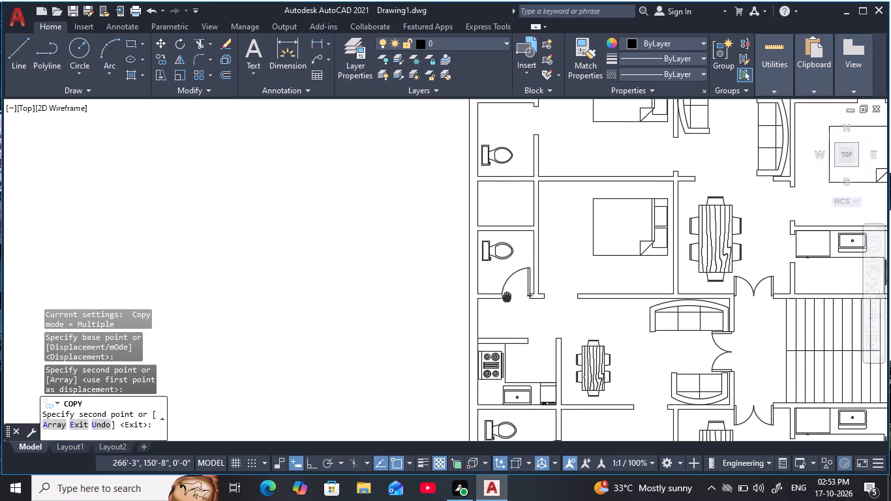
middle_click_drag(507, 299, 510, 306)
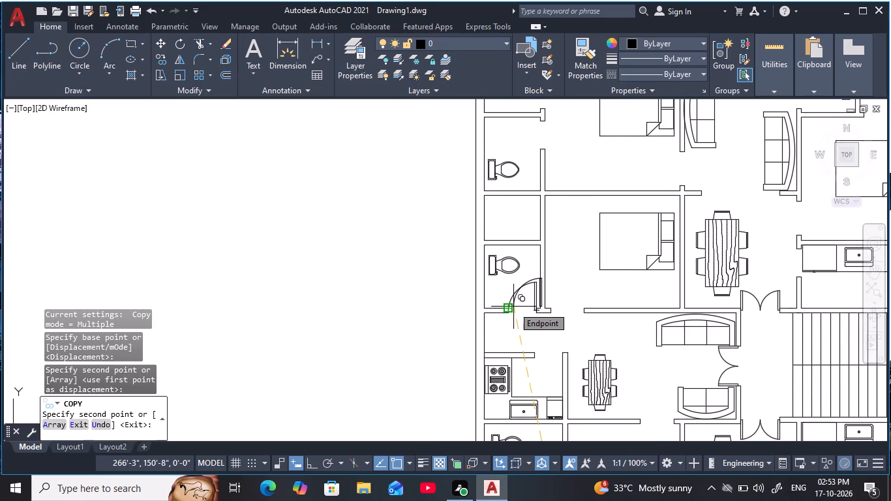
scroll(569, 332, "down", 1)
middle_click_drag(574, 331, 487, 216)
key("Escape")
key("Escape")
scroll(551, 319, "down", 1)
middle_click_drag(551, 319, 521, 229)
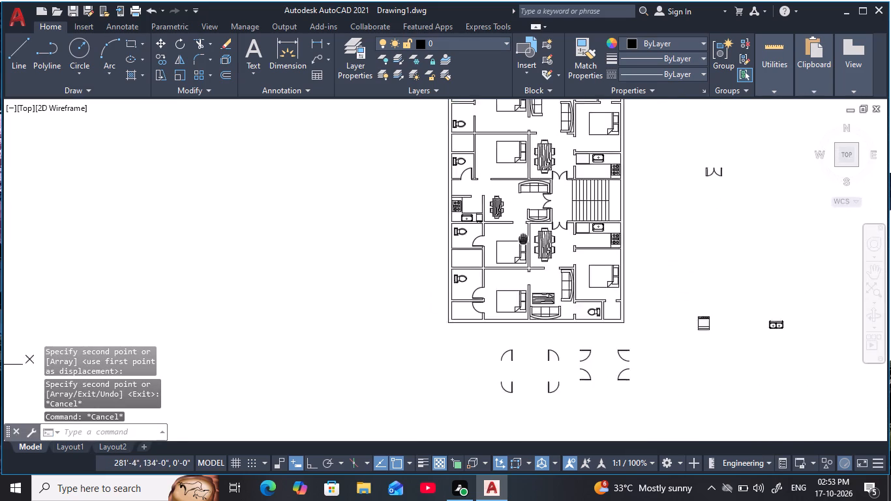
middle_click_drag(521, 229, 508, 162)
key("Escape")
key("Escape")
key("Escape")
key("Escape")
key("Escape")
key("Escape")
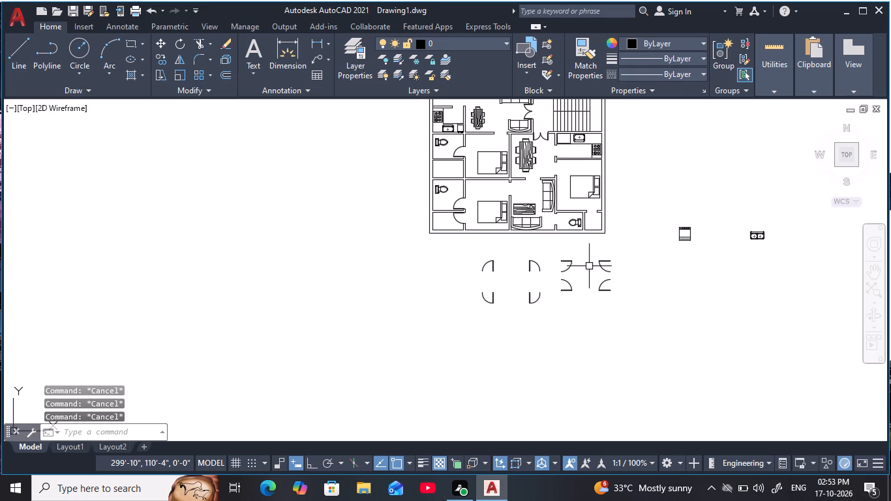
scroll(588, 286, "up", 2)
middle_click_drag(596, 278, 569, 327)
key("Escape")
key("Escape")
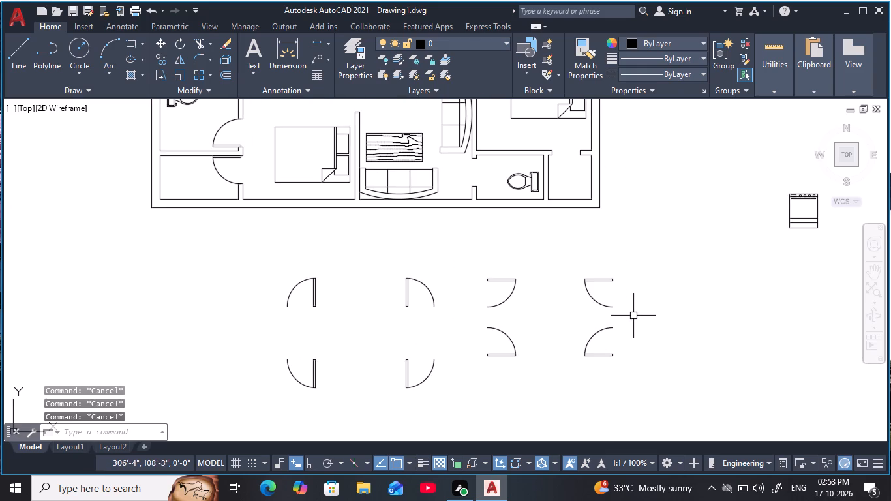
Copy the northeast single door with the horizontal leaf into the east doorway of the bathroom just south of the plan's northwest corner room.
left_click(633, 314)
left_click(565, 266)
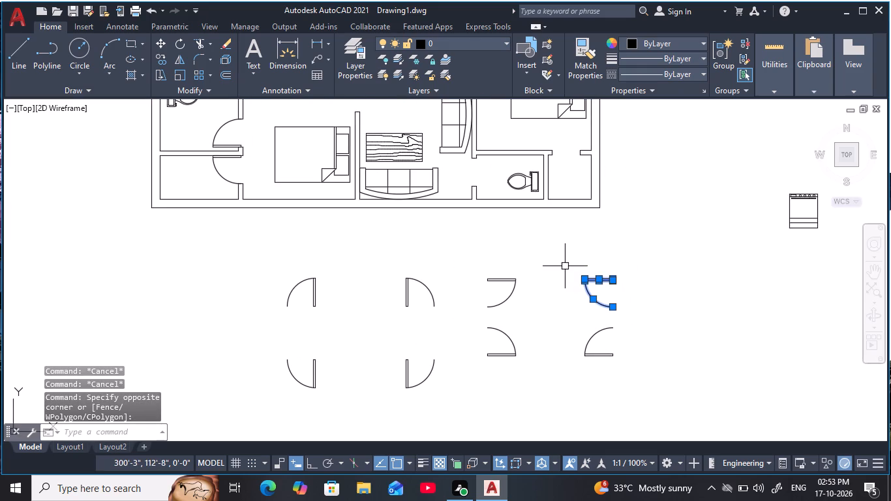
key("c")
key("o")
key("space")
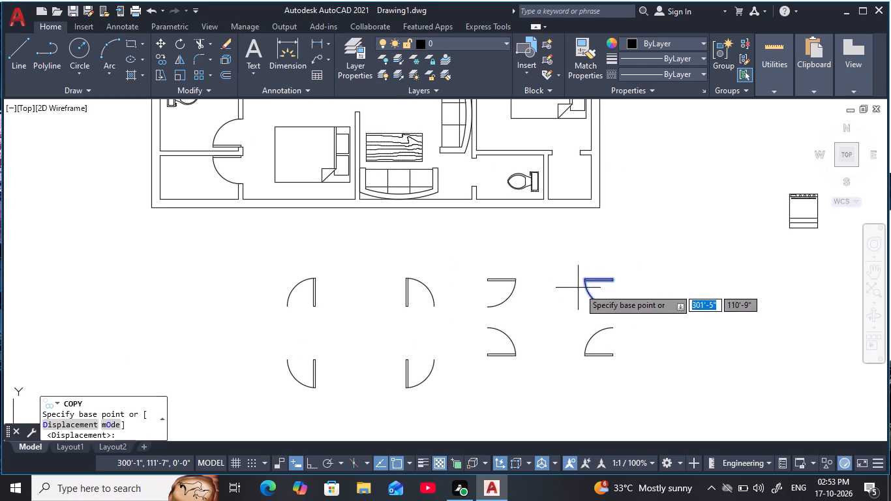
left_click(614, 309)
middle_click_drag(479, 204, 568, 487)
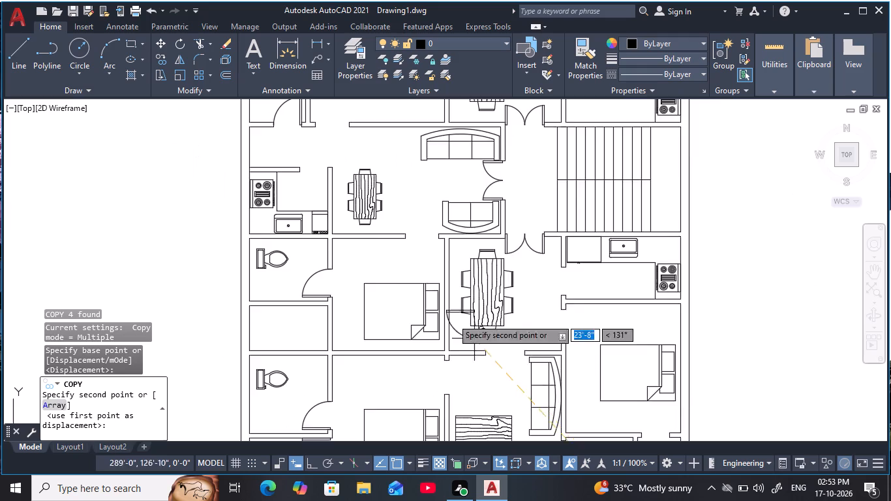
scroll(399, 278, "down", 4)
middle_click_drag(387, 271, 427, 364)
scroll(425, 357, "up", 5)
middle_click_drag(419, 303, 425, 365)
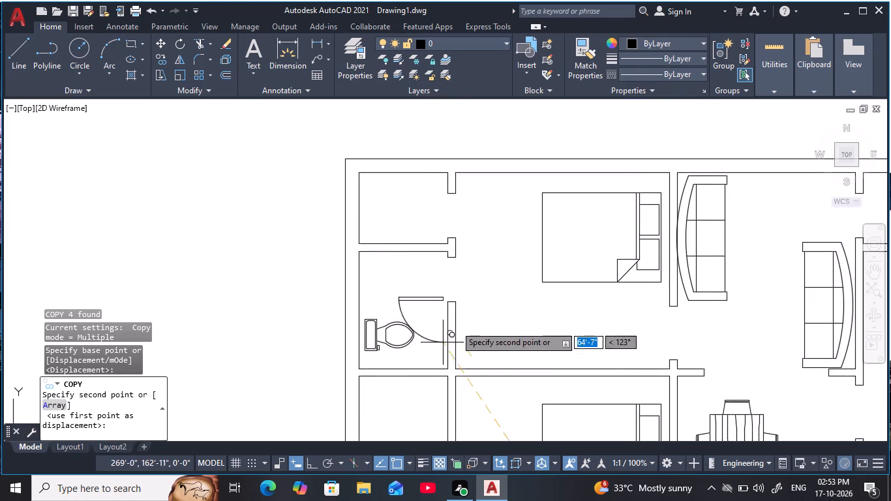
scroll(462, 309, "up", 1)
left_click(445, 297)
scroll(485, 289, "down", 2)
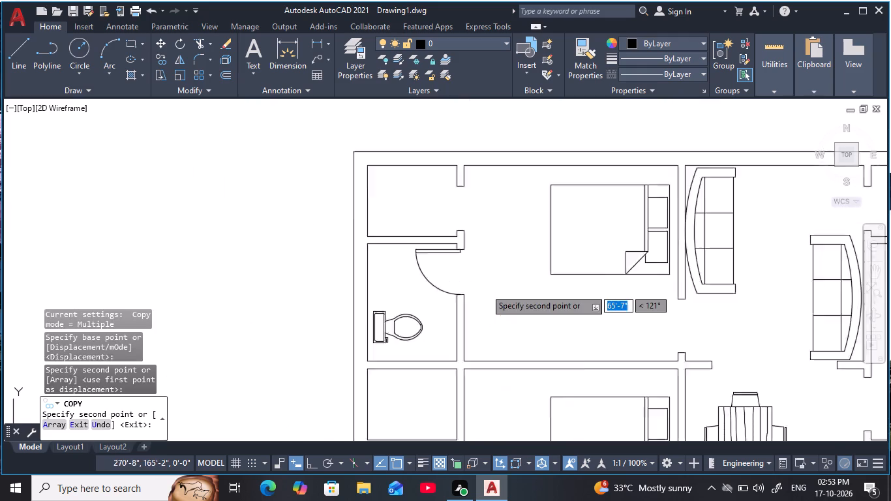
middle_click_drag(487, 289, 447, 222)
key("Escape")
key("Escape")
Copy the southeast single door with the horizontal leaf by its arc end into the northwest corner room, just inside its east doorway.
scroll(551, 316, "down", 3)
middle_click_drag(567, 331, 512, 222)
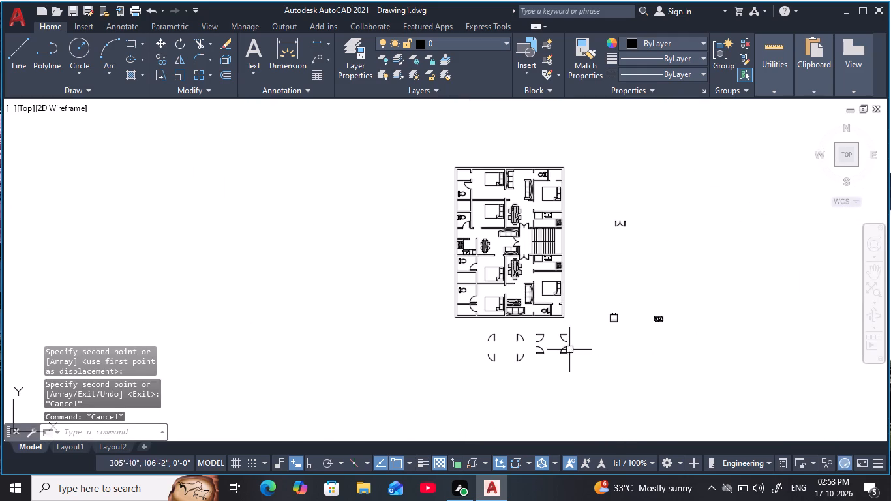
scroll(557, 346, "up", 3)
middle_click_drag(550, 344, 512, 292)
left_click(586, 352)
left_click(534, 296)
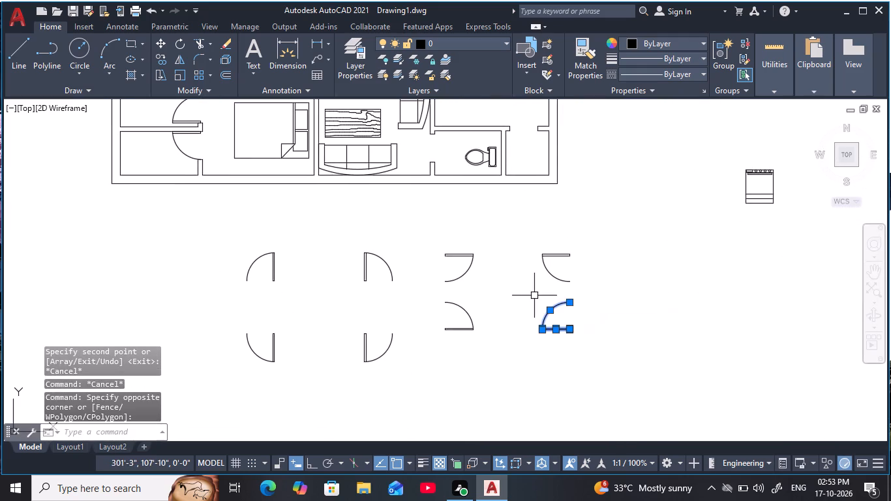
key("c")
key("o")
key("space")
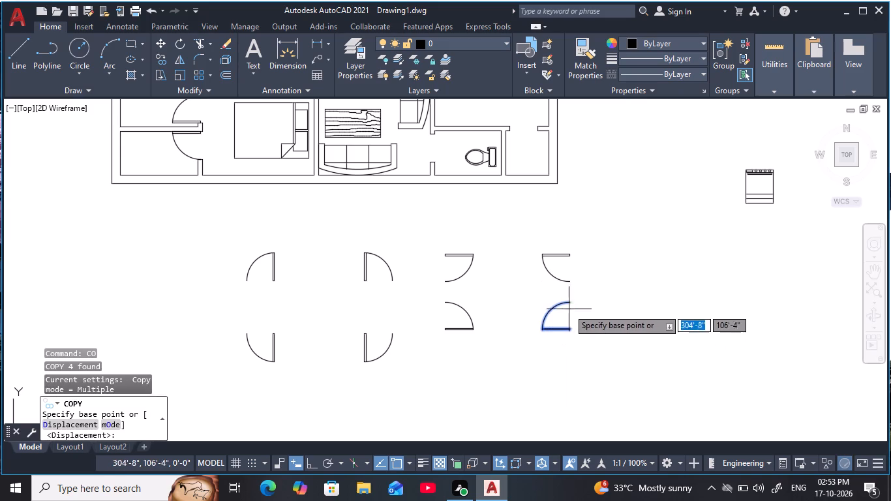
left_click(569, 304)
middle_click_drag(481, 245, 557, 489)
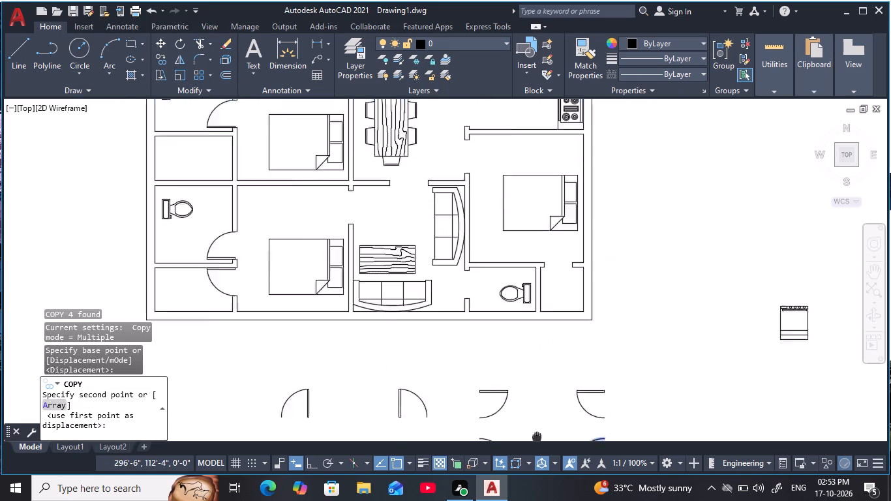
middle_click_drag(557, 489, 581, 496)
scroll(457, 354, "down", 2)
middle_click_drag(398, 281, 457, 404)
scroll(418, 299, "up", 3)
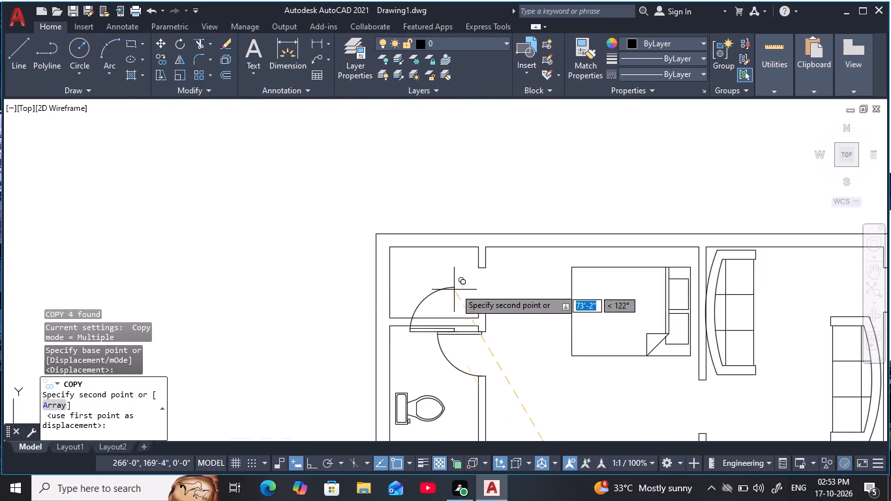
scroll(459, 286, "up", 3)
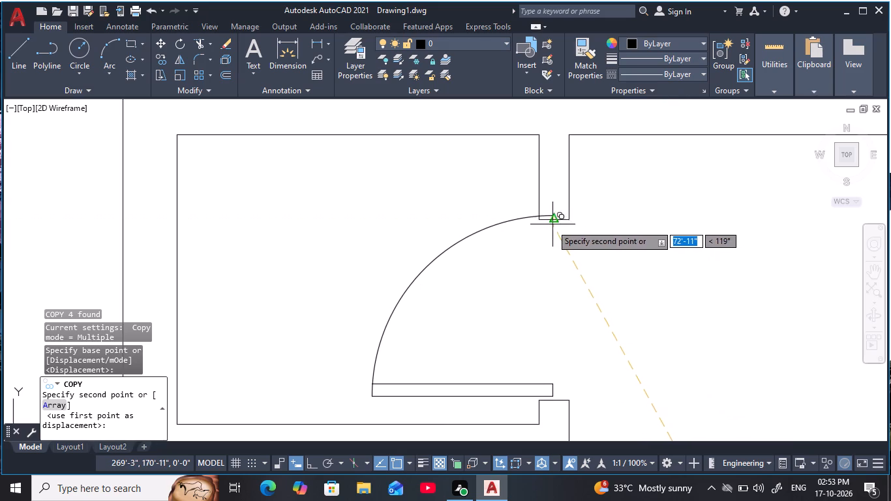
left_click(466, 209)
key("Escape")
key("Escape")
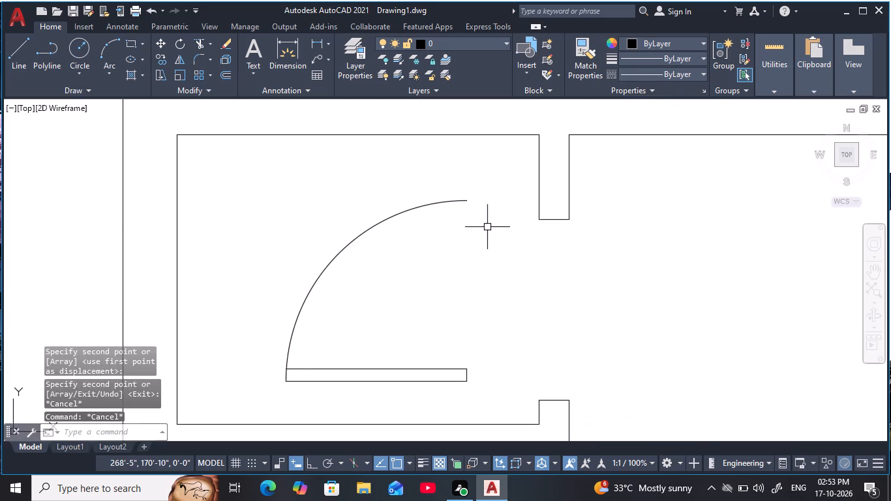
key("Escape")
key("Escape")
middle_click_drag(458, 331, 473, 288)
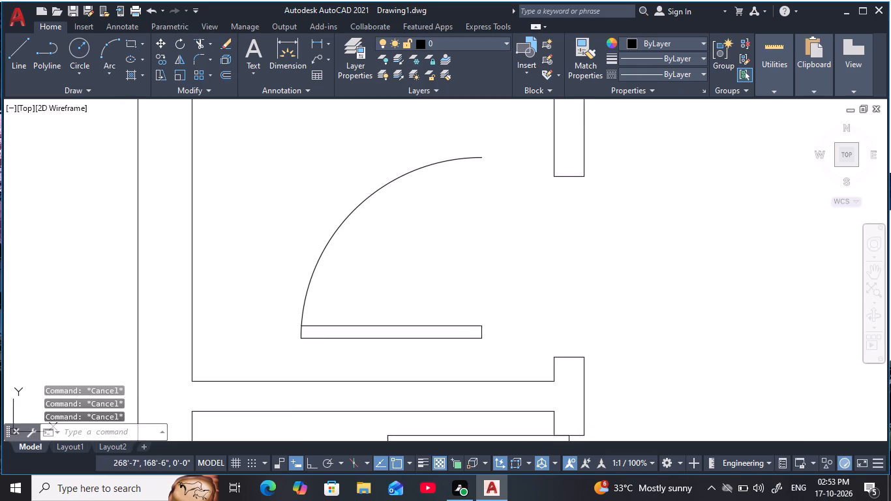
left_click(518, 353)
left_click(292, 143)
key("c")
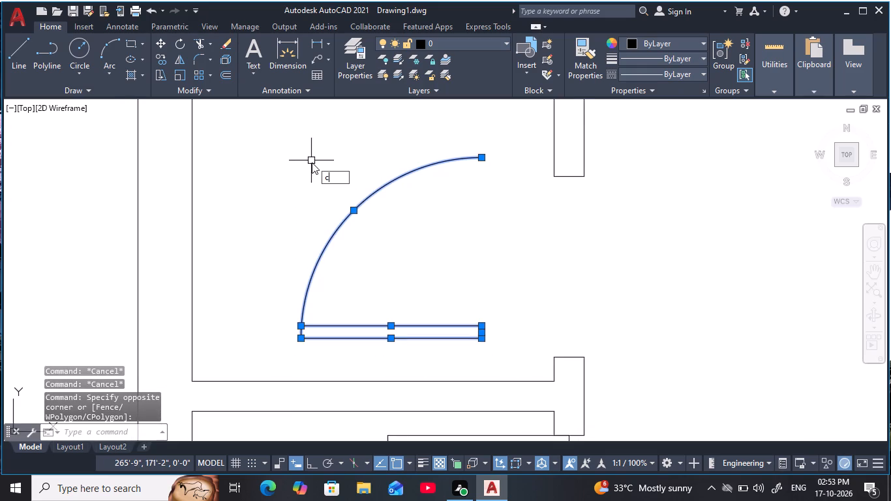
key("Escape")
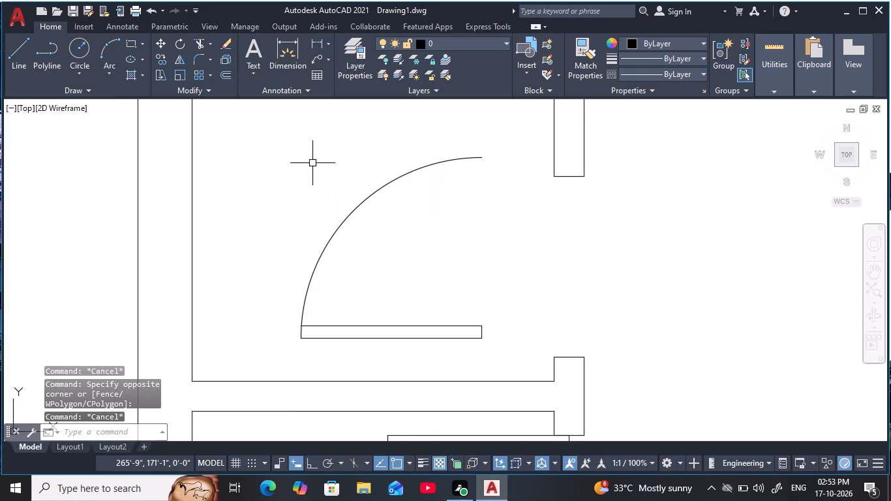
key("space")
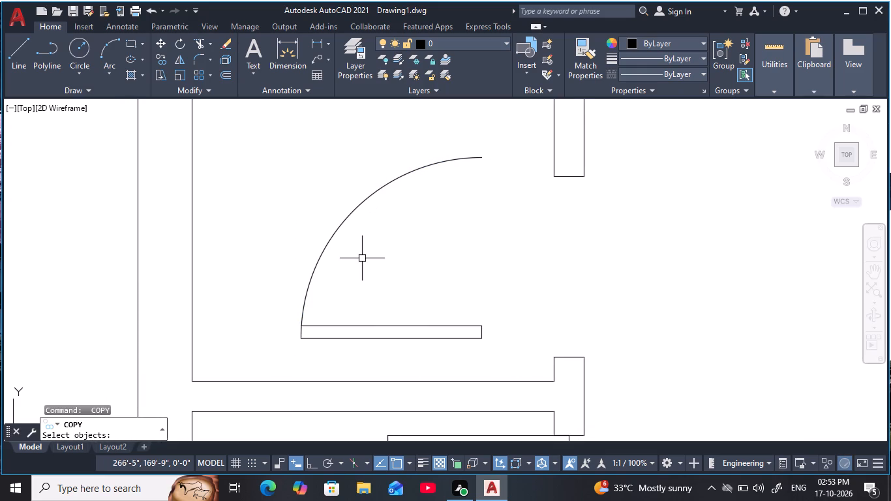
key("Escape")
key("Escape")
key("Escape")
Move the northwest corner room's door into its east doorway, snapping the arc end to the midpoint of the wall end.
key("m")
key("space")
left_click(506, 354)
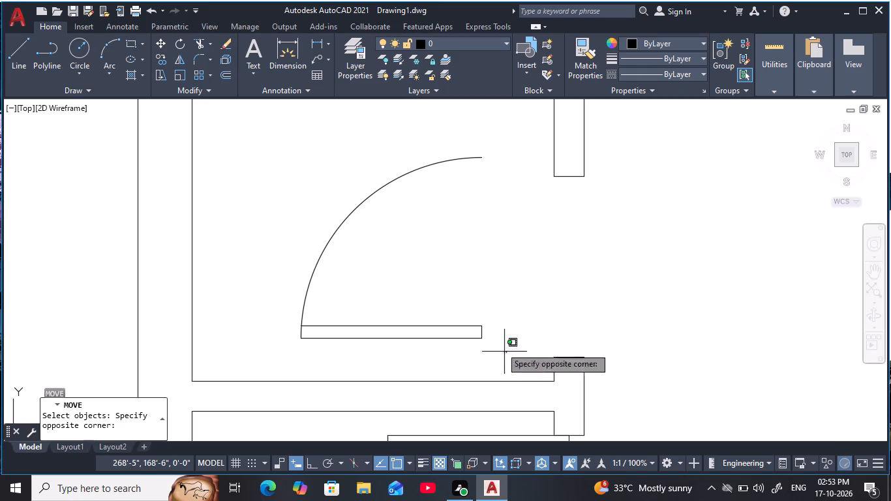
left_click(272, 144)
key("space")
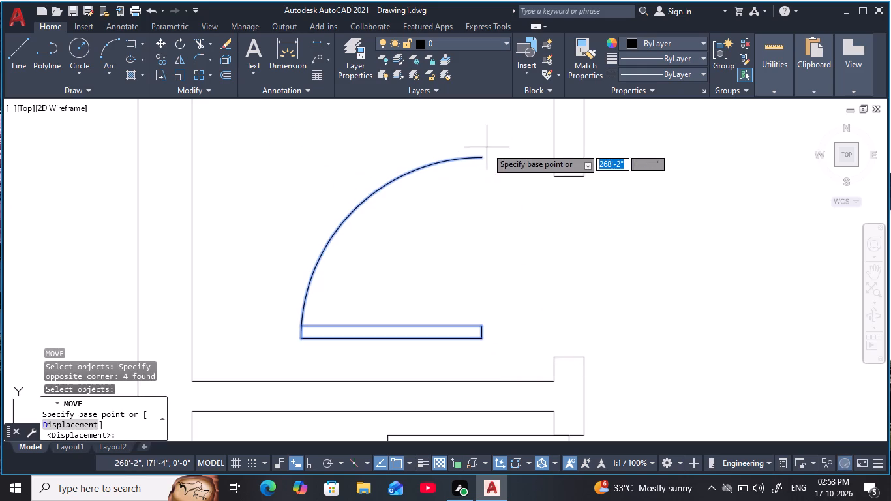
left_click(485, 156)
left_click(568, 175)
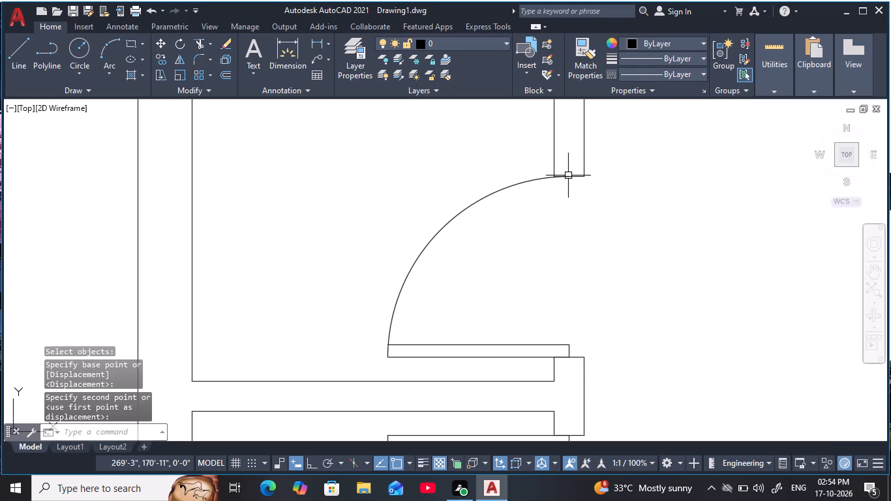
scroll(642, 200, "down", 2)
middle_click_drag(646, 202, 599, 182)
key("Escape")
key("Escape")
key("Escape")
key("Escape")
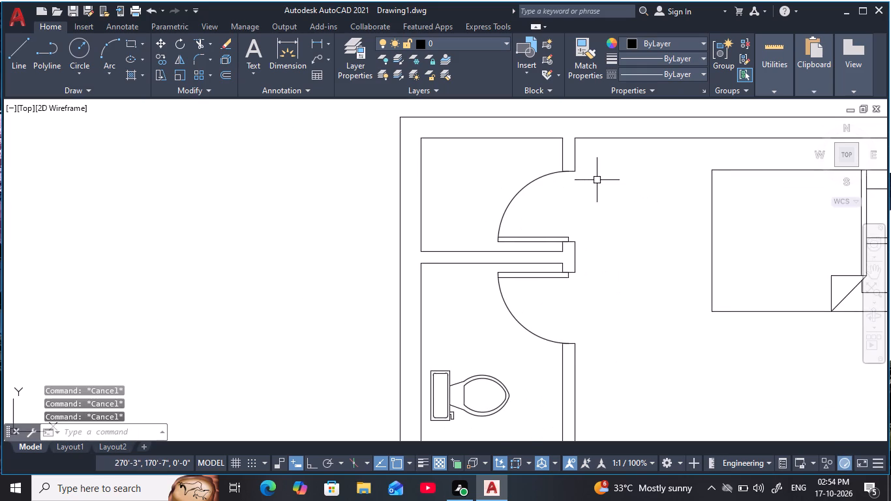
key("Escape")
key("Escape")
key("Escape")
key("Escape")
key("Escape")
key("Escape")
scroll(584, 201, "down", 2)
key("Escape")
key("Escape")
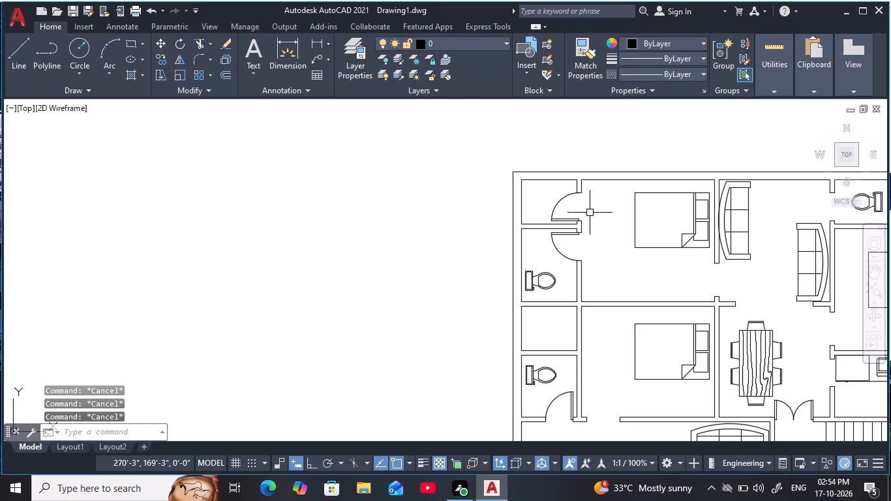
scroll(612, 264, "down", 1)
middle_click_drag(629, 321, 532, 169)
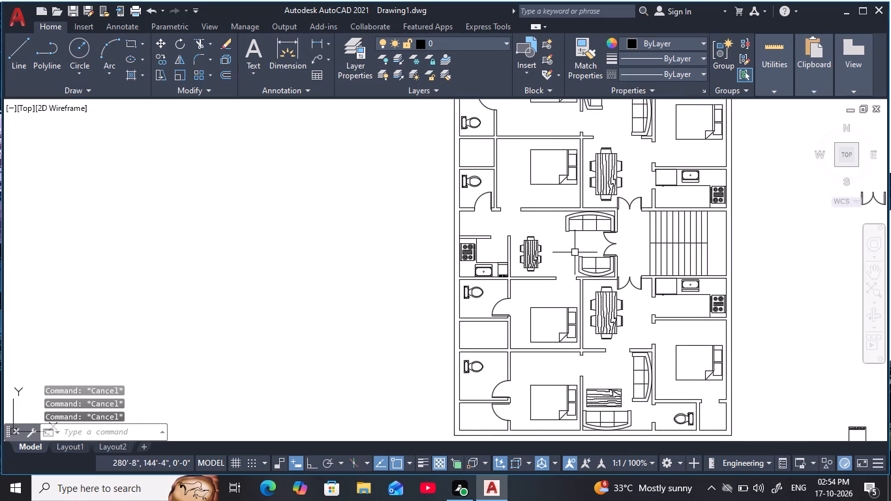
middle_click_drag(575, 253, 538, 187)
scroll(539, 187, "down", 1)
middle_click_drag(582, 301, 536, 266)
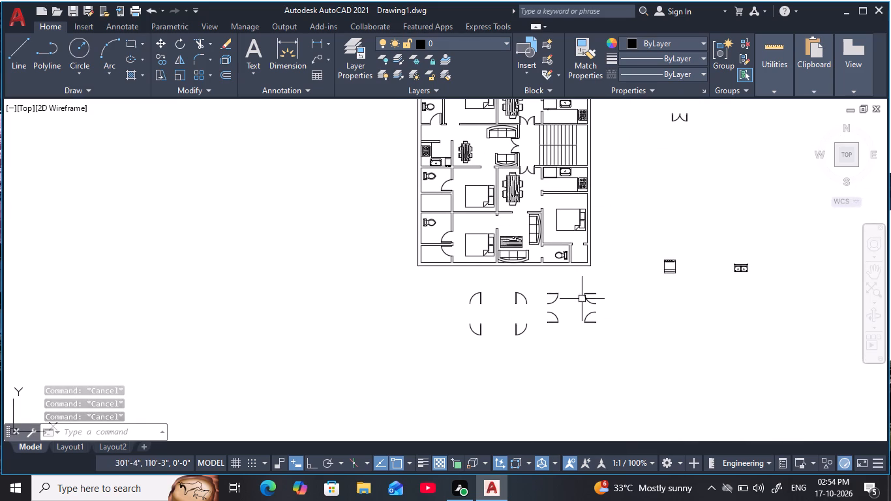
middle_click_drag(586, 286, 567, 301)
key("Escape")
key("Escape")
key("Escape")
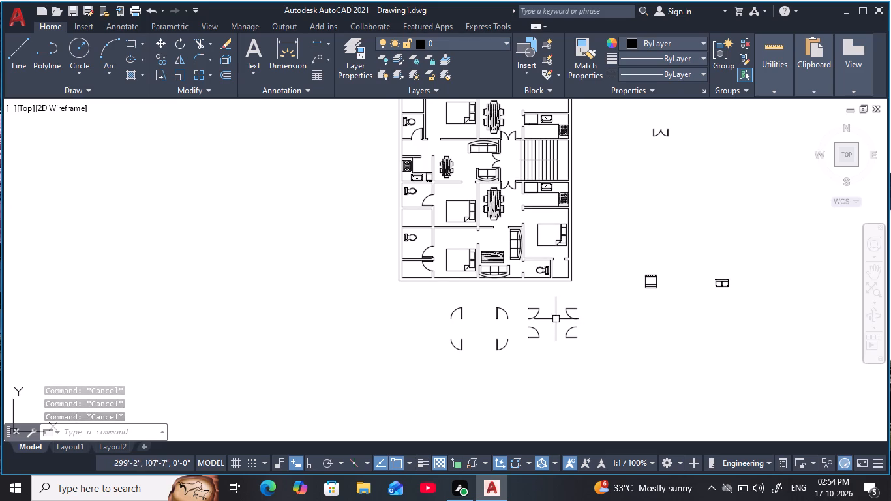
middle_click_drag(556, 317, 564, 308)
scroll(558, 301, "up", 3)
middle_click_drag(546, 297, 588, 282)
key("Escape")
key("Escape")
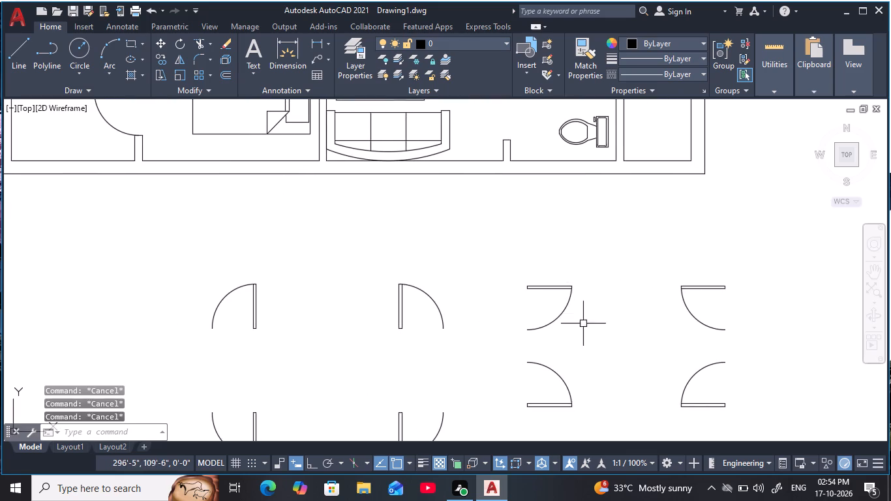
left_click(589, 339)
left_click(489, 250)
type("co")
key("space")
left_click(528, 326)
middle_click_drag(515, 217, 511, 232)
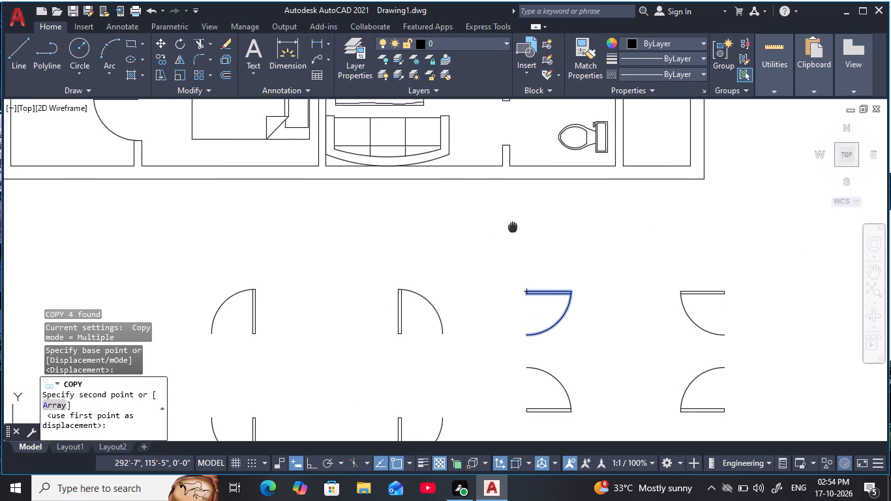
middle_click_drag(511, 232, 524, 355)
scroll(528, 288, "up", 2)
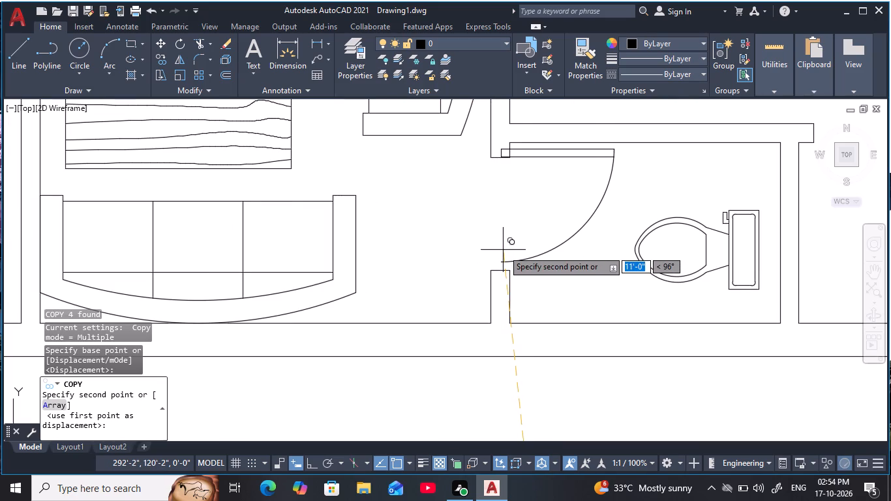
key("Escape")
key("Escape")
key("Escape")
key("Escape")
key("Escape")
Copy the northwest single door of the horizontal-leaf set into the southeast bathroom's west doorway, with its arc end at the wall end's midpoint.
scroll(541, 296, "down", 2)
middle_click_drag(541, 296, 529, 169)
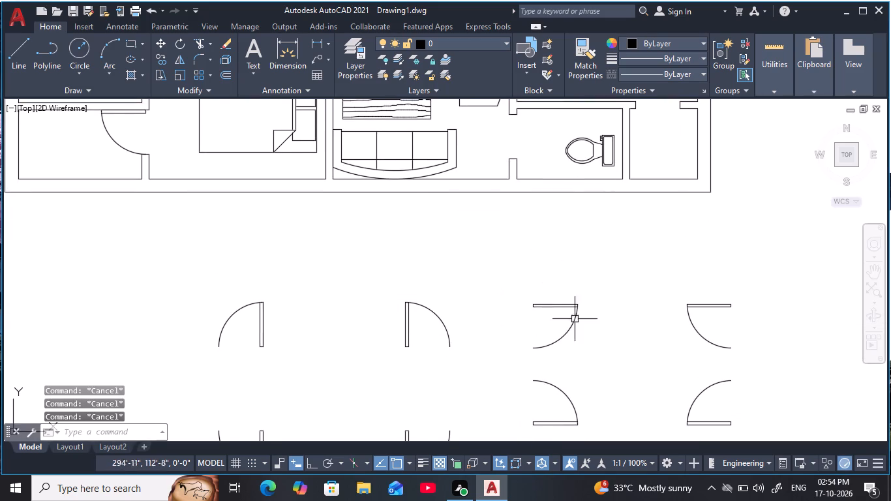
left_click_drag(583, 365, 577, 354)
left_click(498, 267)
type("co")
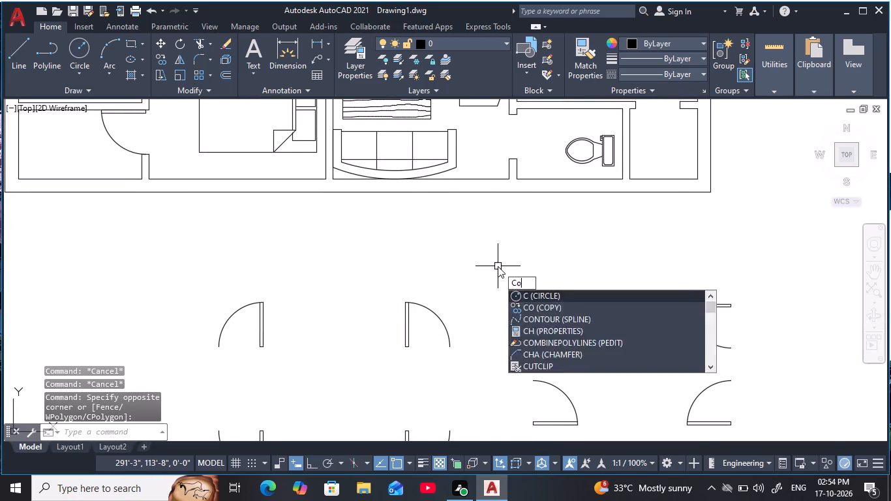
key("space")
left_click(534, 346)
middle_click_drag(500, 237, 500, 341)
scroll(513, 263, "up", 2)
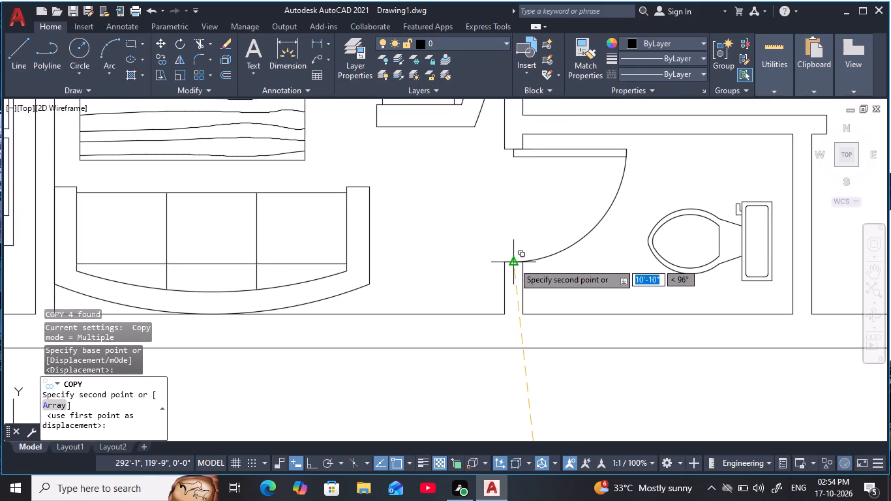
left_click(513, 263)
scroll(544, 252, "down", 1)
middle_click_drag(546, 252, 526, 267)
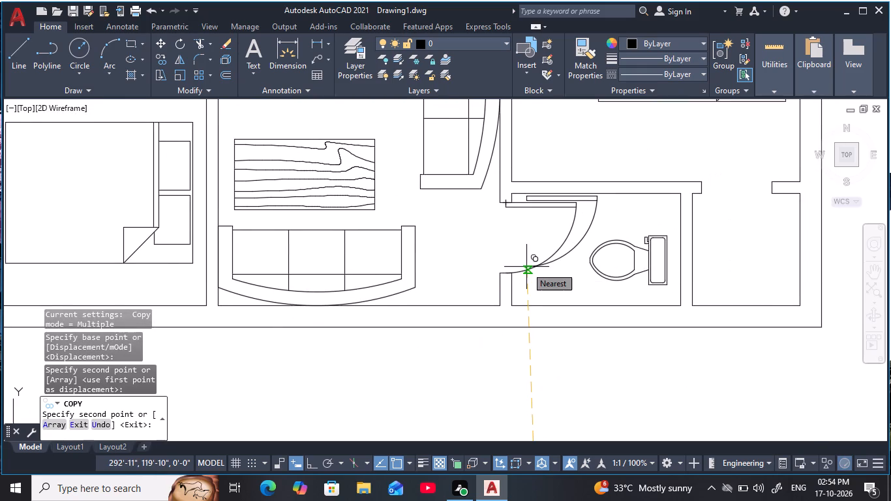
scroll(595, 326, "down", 2)
middle_click_drag(596, 326, 503, 197)
key("Escape")
key("Escape")
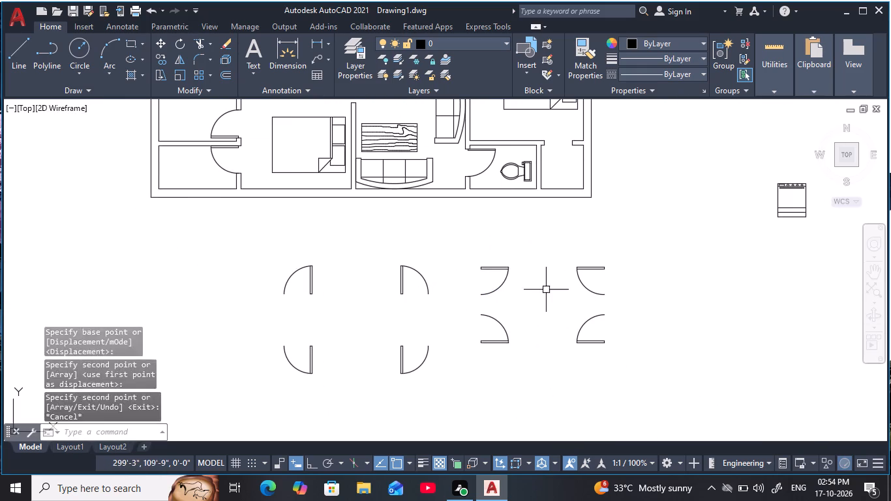
key("Escape")
key("Escape")
key("Escape")
key("Escape")
Copy the southeast single door with the vertical leaf into the southeast corner room's north doorway, arc end at the wall end's midpoint.
left_click(445, 382)
left_click(374, 325)
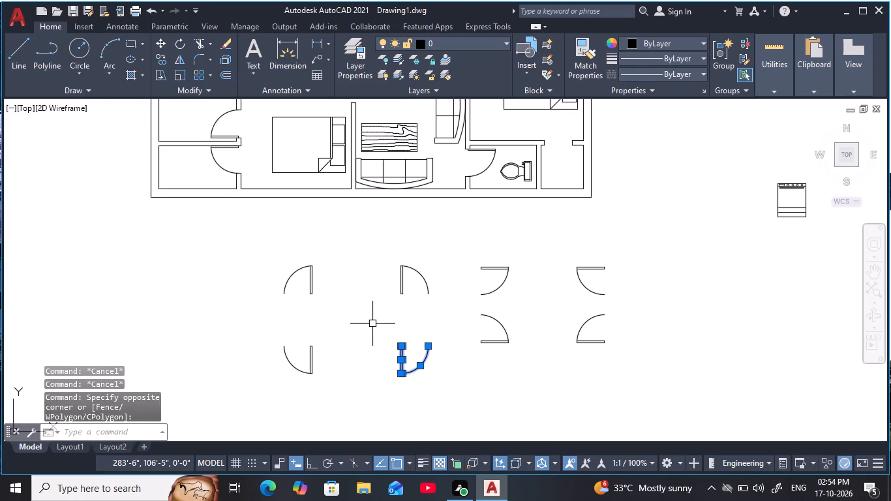
key("c")
type("o")
key("space")
scroll(444, 331, "up", 1)
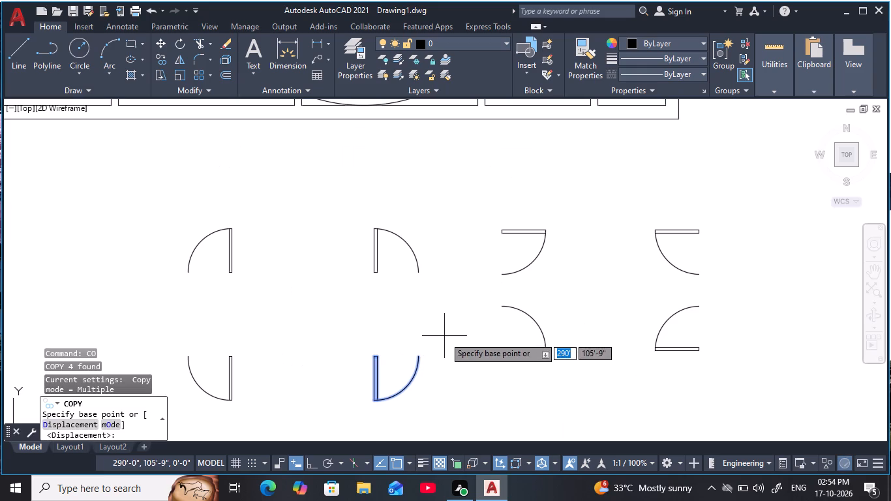
left_click(421, 357)
middle_click_drag(485, 227, 479, 321)
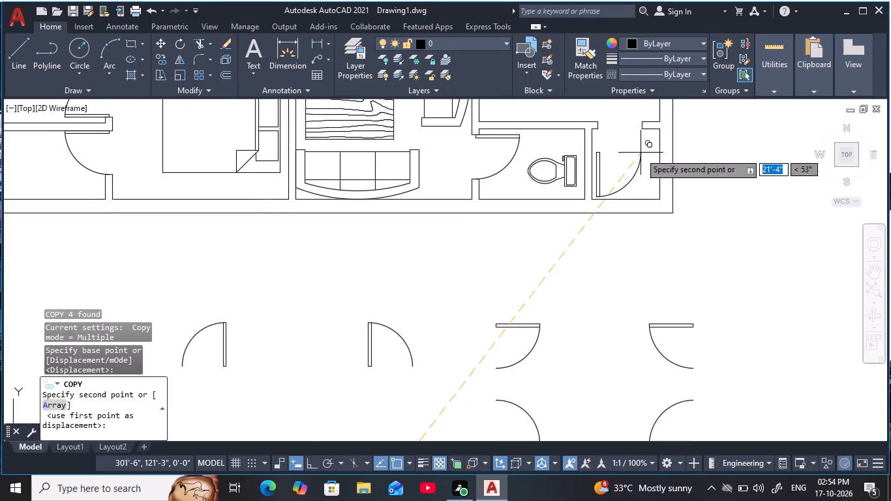
middle_click_drag(637, 155, 577, 248)
scroll(582, 228, "up", 2)
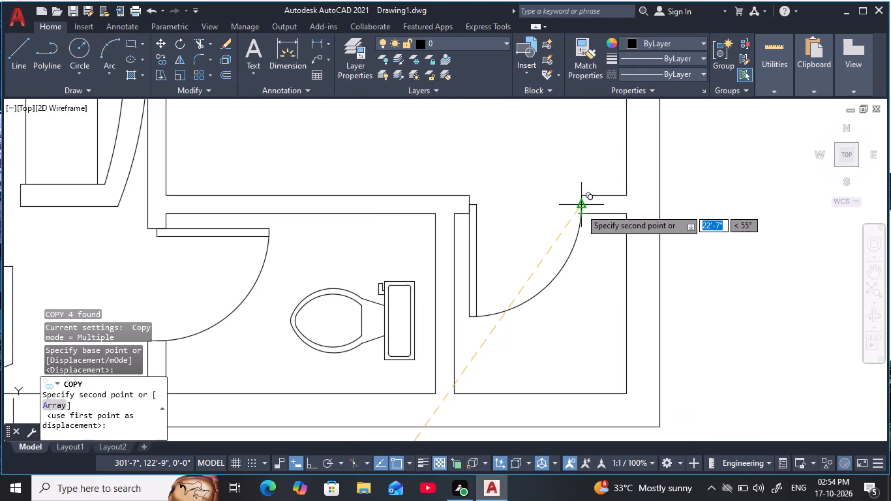
left_click(581, 209)
scroll(577, 202, "down", 2)
middle_click_drag(577, 201, 597, 247)
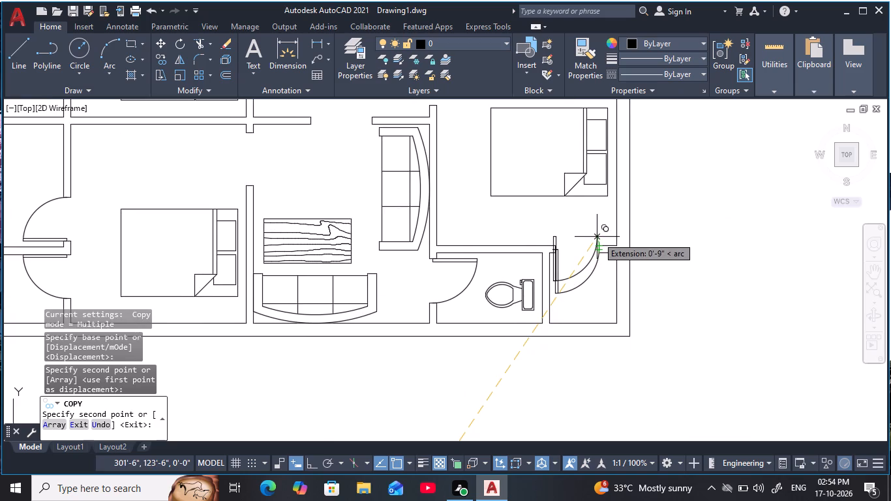
scroll(517, 217, "down", 2)
middle_click_drag(516, 217, 556, 312)
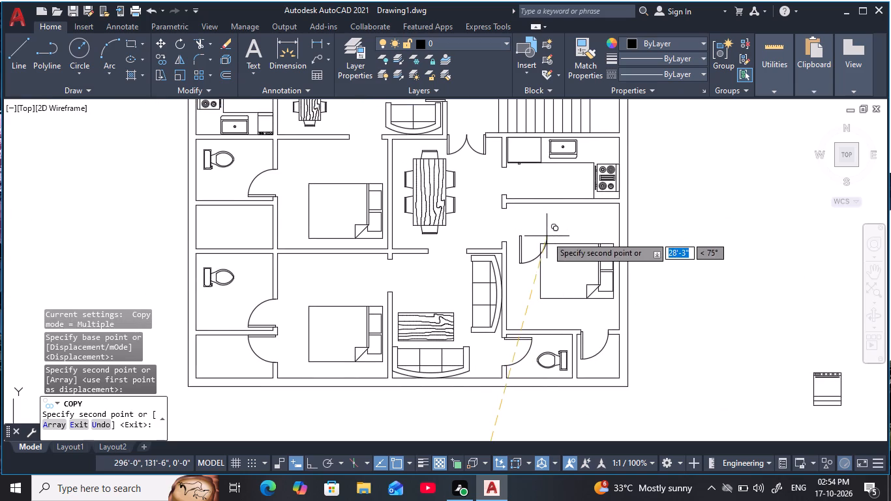
middle_click_drag(547, 236, 542, 208)
key("Escape")
key("Escape")
key("Escape")
Copy the southwest single door of the horizontal-leaf set into the west doorway of the kitchen south of the staircase, by its arc end.
middle_click_drag(572, 329, 597, 160)
key("Escape")
key("Escape")
key("Escape")
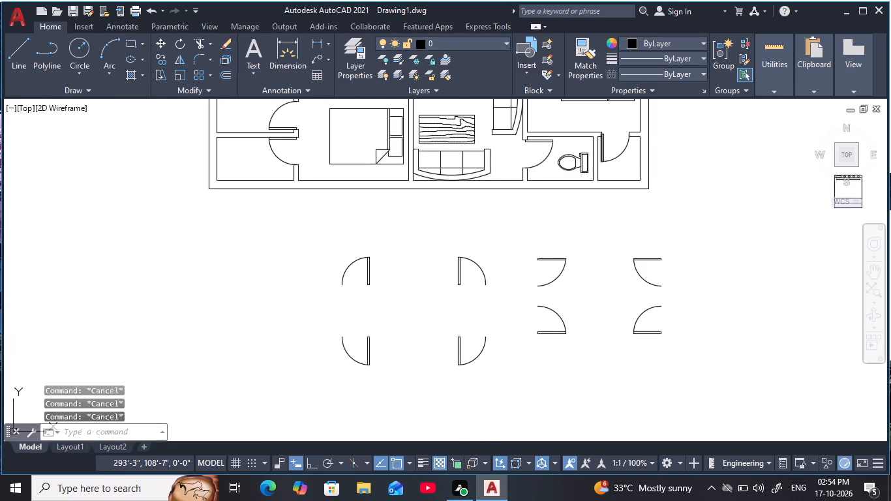
middle_click(534, 281)
key("Escape")
key("Escape")
left_click_drag(588, 359, 580, 348)
left_click(522, 301)
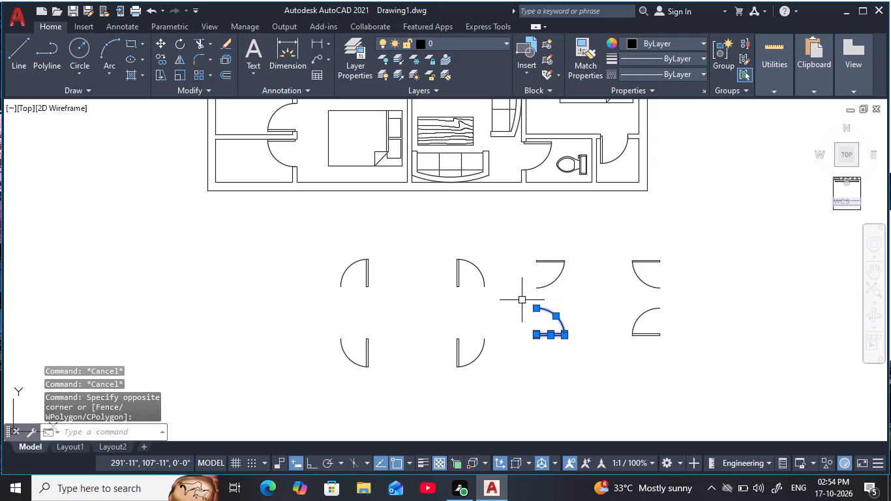
key("c")
type("o")
key("space")
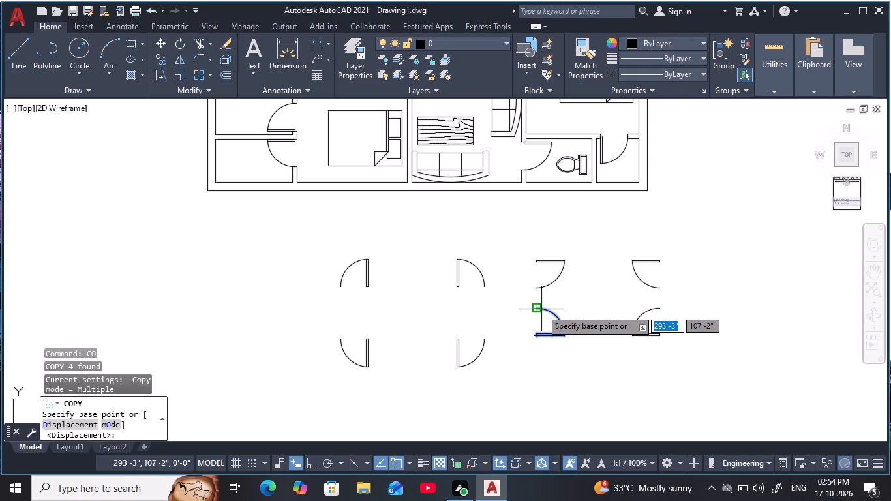
left_click(539, 309)
middle_click_drag(534, 243, 556, 334)
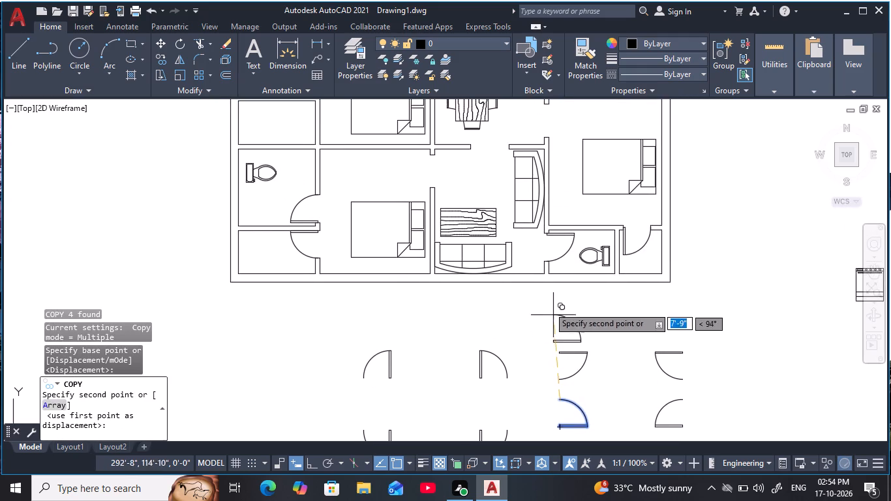
middle_click_drag(502, 264, 503, 326)
middle_click_drag(521, 205, 503, 318)
scroll(531, 245, "up", 2)
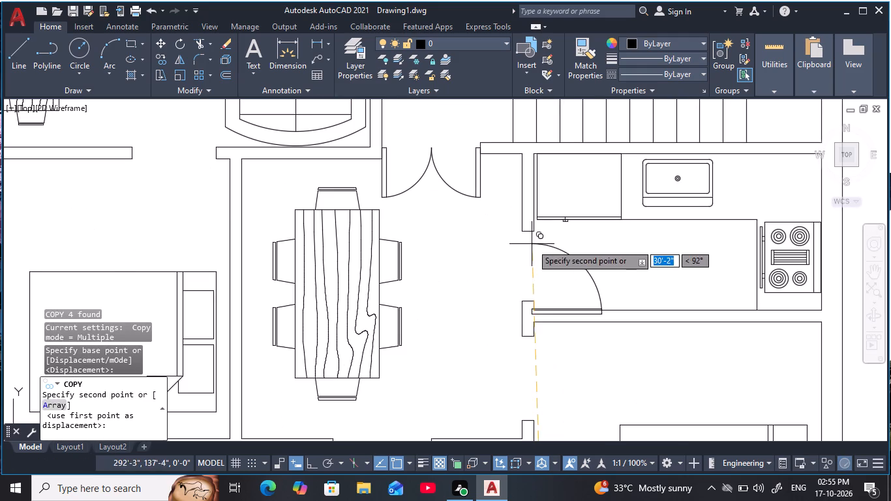
left_click(531, 234)
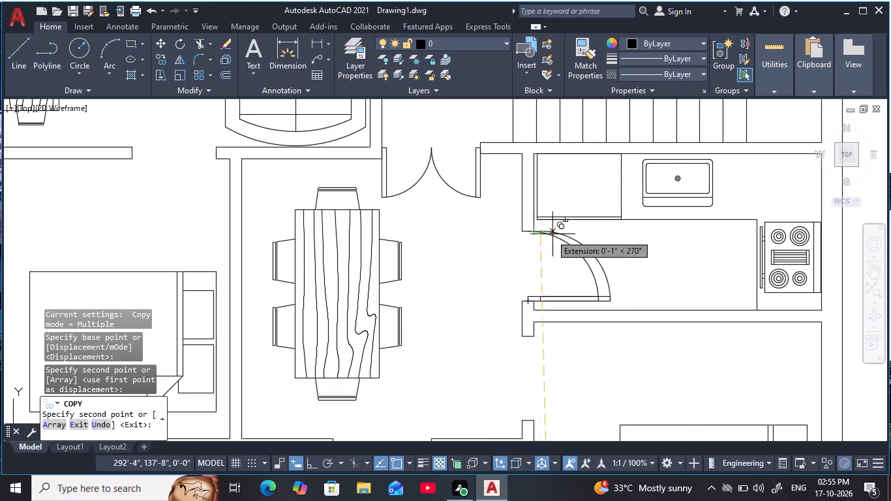
scroll(563, 235, "down", 2)
middle_click_drag(565, 242, 553, 296)
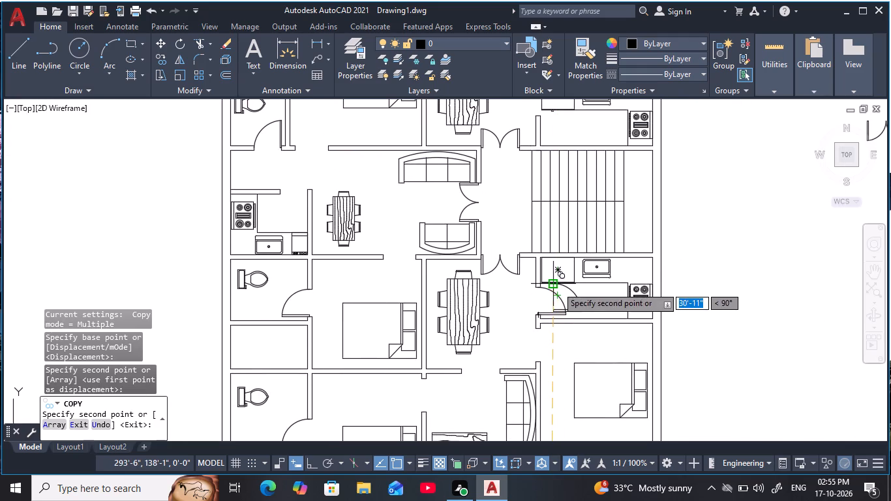
scroll(569, 323, "down", 2)
middle_click_drag(570, 322, 575, 208)
key("Escape")
key("Escape")
key("Escape")
Copy the northwest horizontal-leaf door into the west doorway of the kitchen north of the staircase, arc end at the wall end's midpoint.
scroll(599, 329, "up", 2)
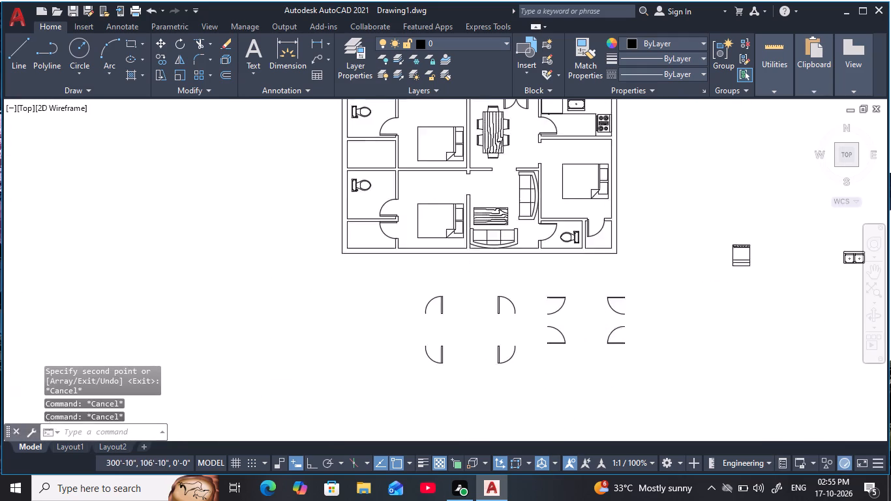
middle_click_drag(599, 329, 602, 342)
key("Escape")
key("Escape")
left_click(552, 337)
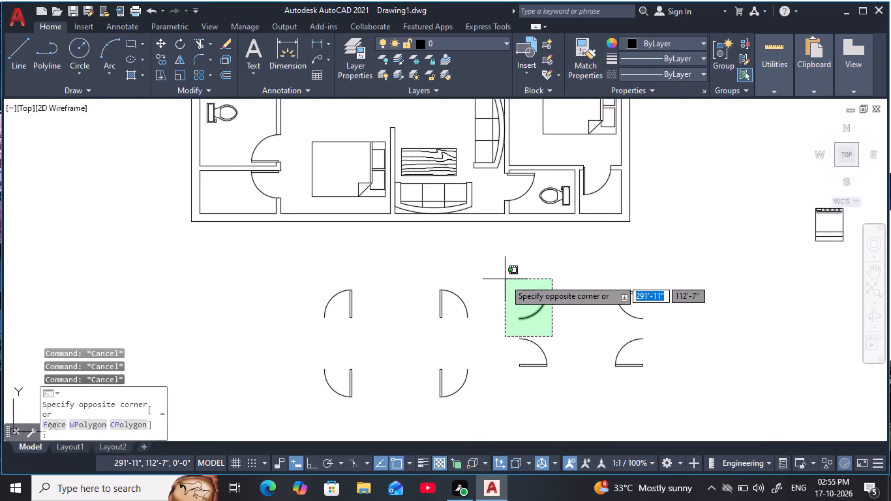
left_click(505, 279)
key("c")
key("o")
key("space")
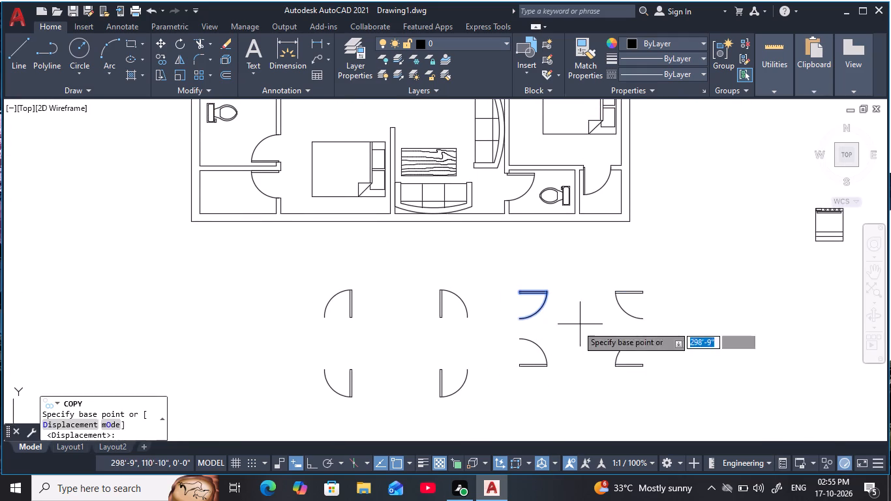
left_click(522, 321)
middle_click_drag(485, 201, 505, 441)
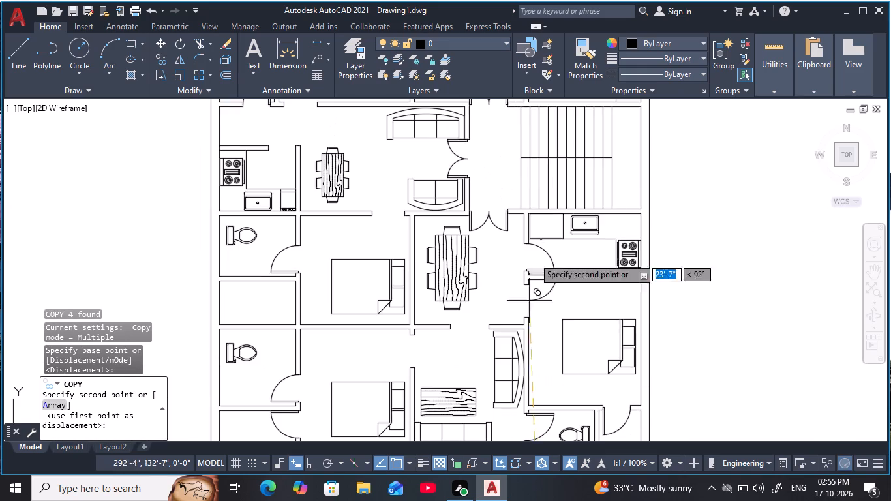
middle_click_drag(539, 230, 556, 455)
middle_click_drag(528, 277, 513, 343)
middle_click_drag(549, 366, 552, 336)
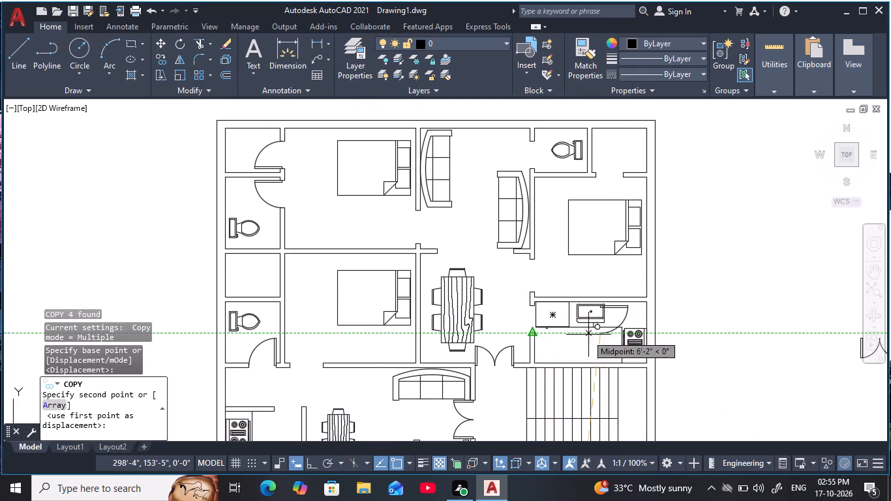
scroll(526, 308, "up", 3)
middle_click_drag(558, 322, 475, 194)
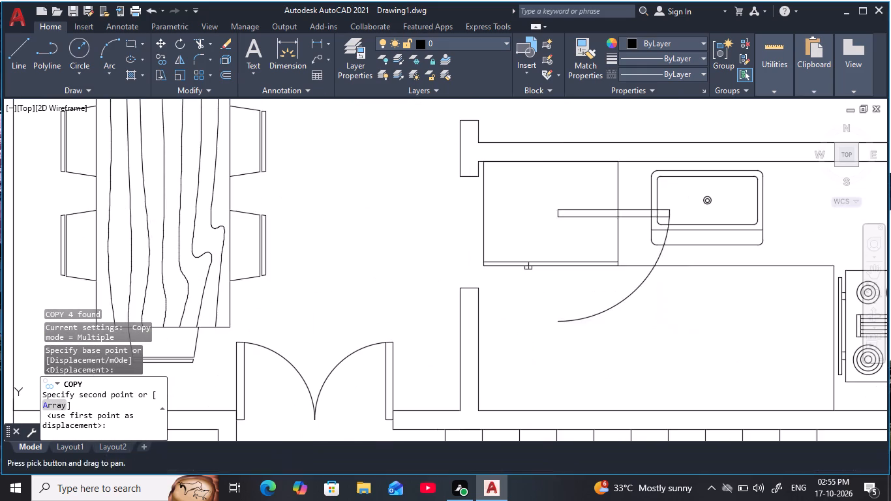
scroll(479, 228, "down", 1)
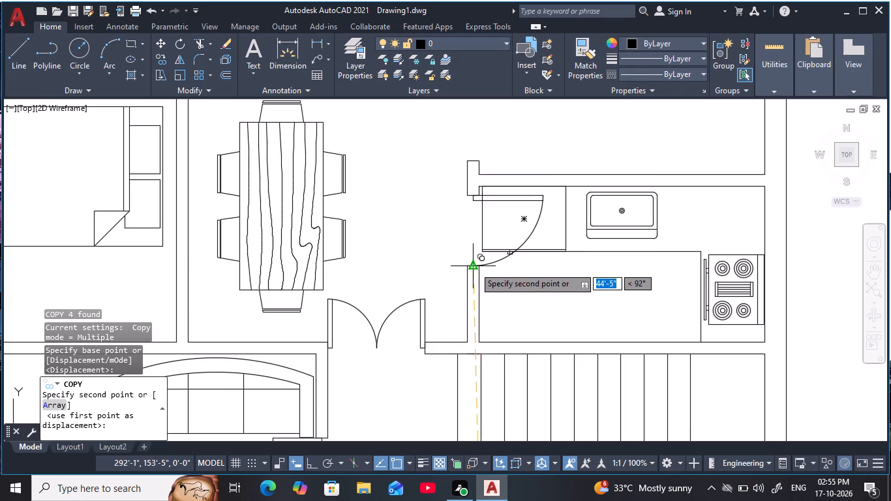
left_click(474, 267)
key("Escape")
key("Escape")
key("Escape")
Erase the refrigerator block overlapping the new door in the kitchen north of the staircase.
left_click(564, 243)
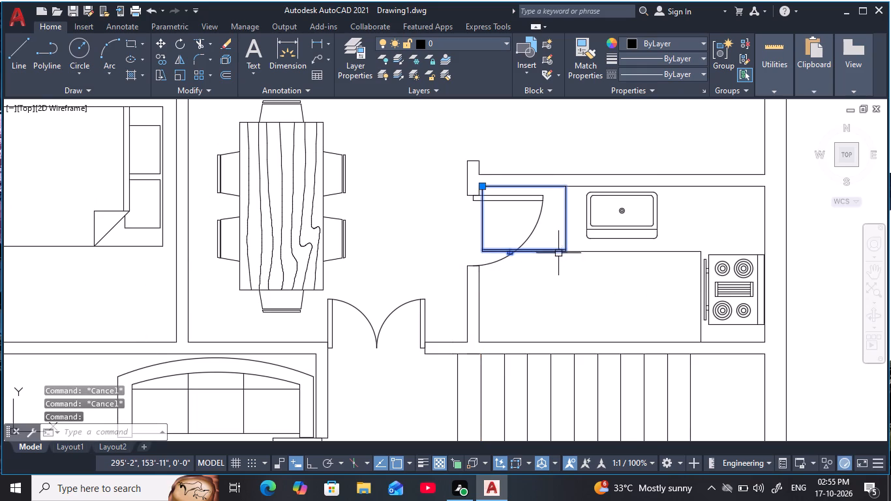
key("e")
key("space")
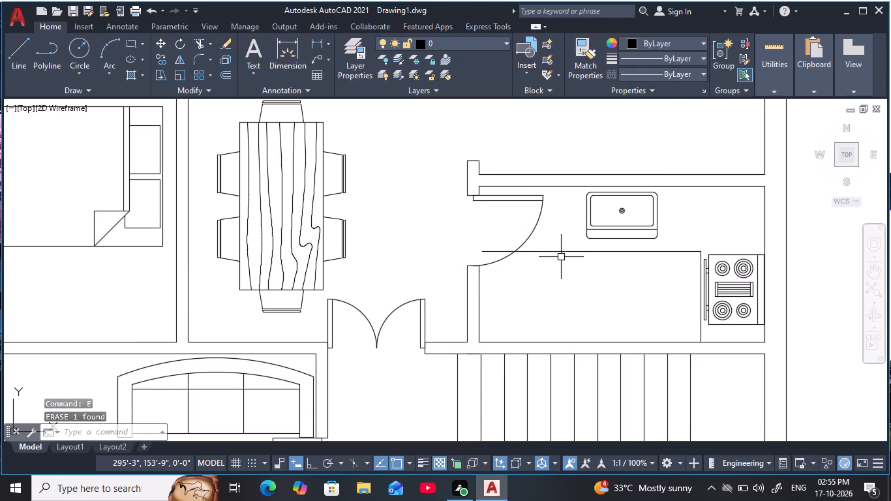
Draw a line from the counter's front edge up to the kitchen's north wall, just west of the sink.
key("l")
key("space")
left_click(573, 249)
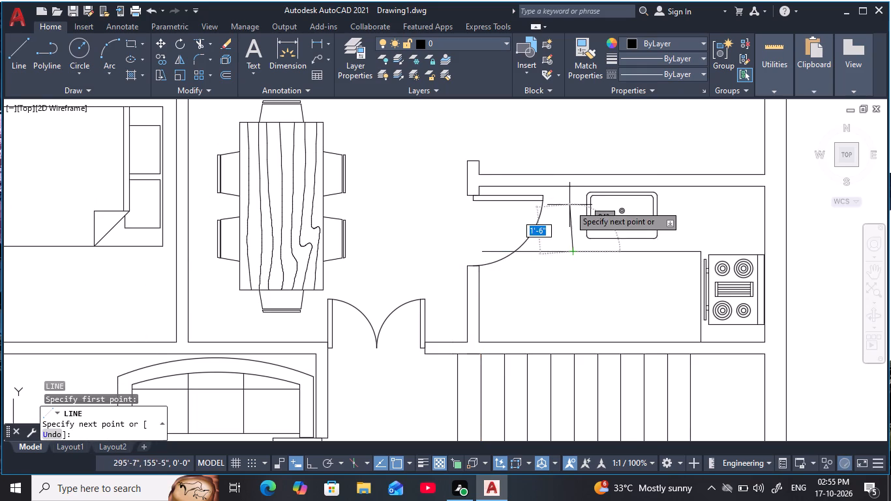
left_click(571, 184)
key("Escape")
key("Escape")
key("Escape")
Trim the counter's front edge west of the new line and erase the leftover piece beyond the door arc.
left_click(551, 252)
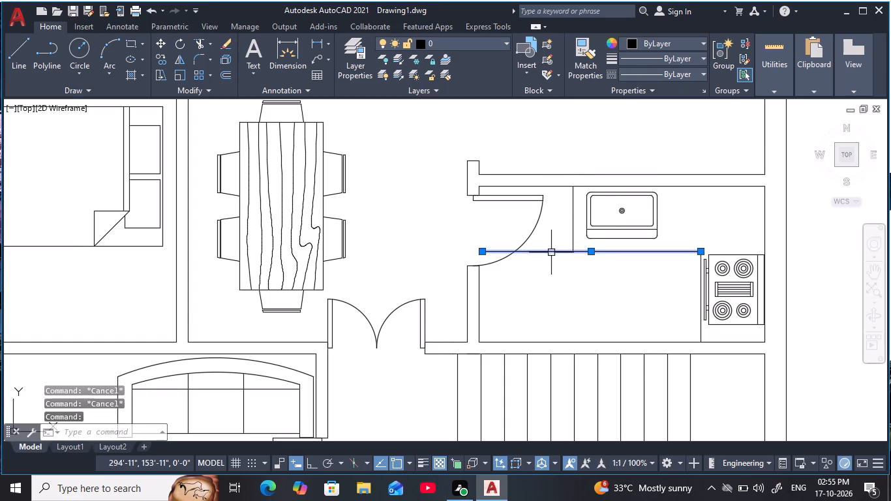
key("Escape")
key("Escape")
key("t")
key("r")
key("space")
left_click(551, 252)
key("Escape")
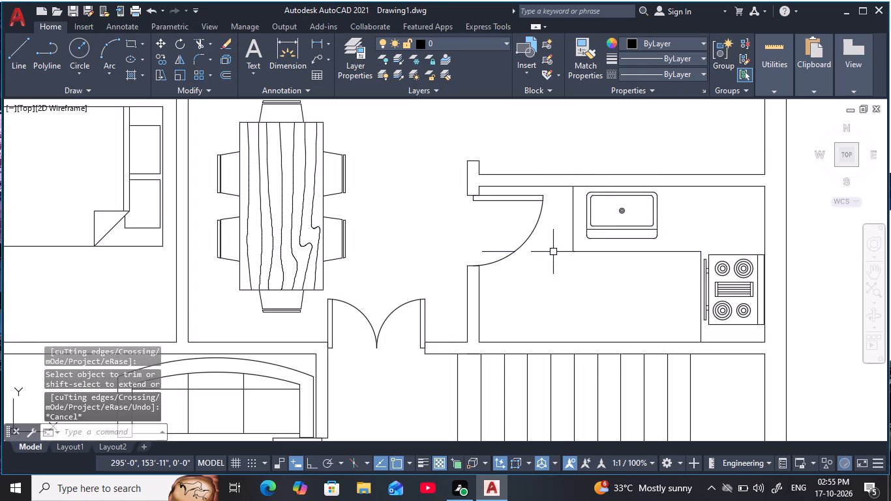
left_click(504, 252)
type("e")
key("space")
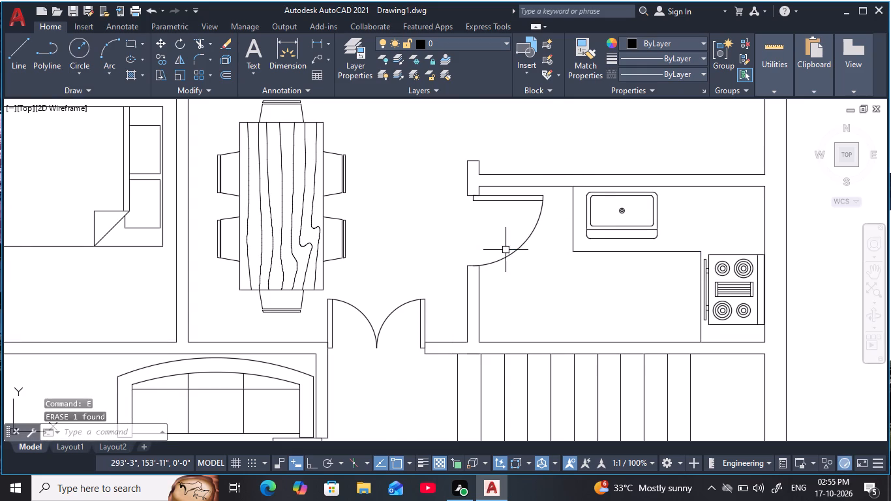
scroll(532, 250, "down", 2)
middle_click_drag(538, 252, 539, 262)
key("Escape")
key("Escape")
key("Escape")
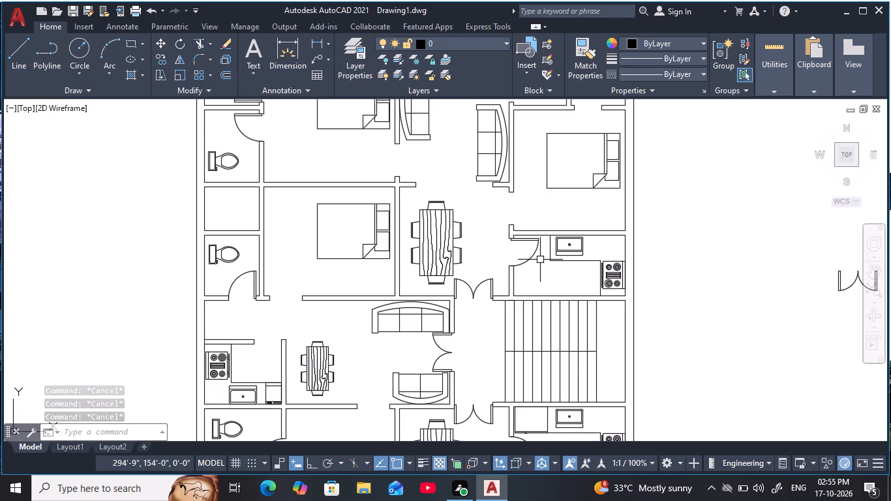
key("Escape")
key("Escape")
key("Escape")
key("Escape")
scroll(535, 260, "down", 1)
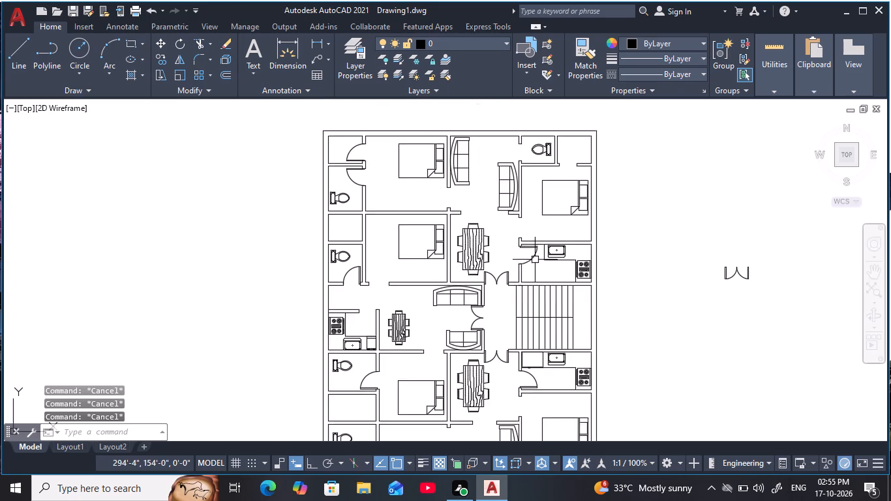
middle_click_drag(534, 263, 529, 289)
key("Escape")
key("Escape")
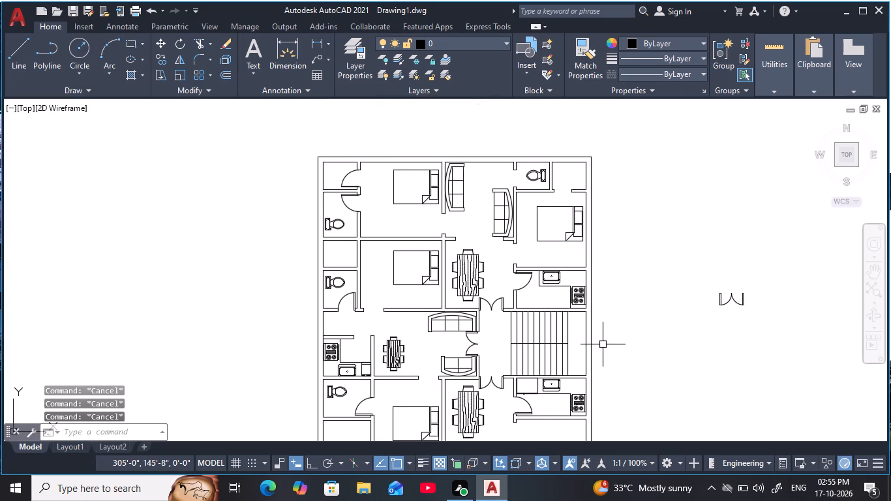
Copy the southwest door of the horizontal-leaf set into the northeast bathroom's west doorway, with its arc end at the wall end's midpoint.
middle_click_drag(606, 349, 612, 321)
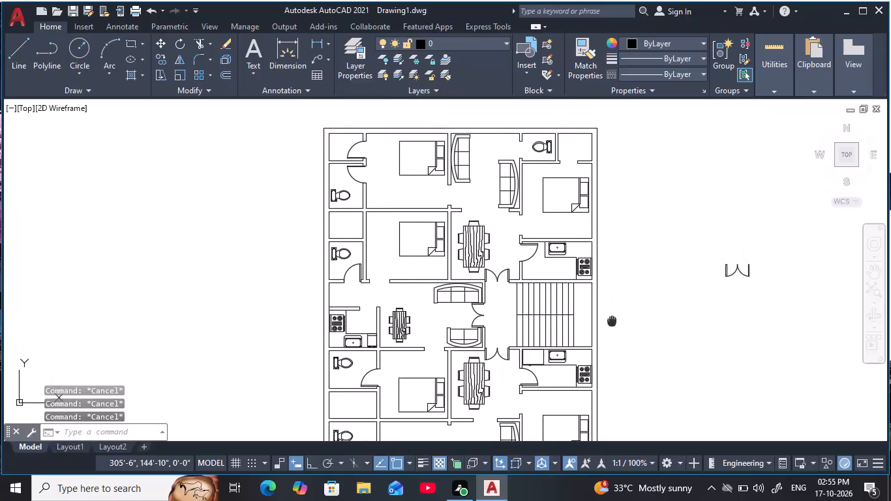
middle_click_drag(612, 321, 614, 317)
scroll(619, 386, "down", 1)
middle_click_drag(622, 388, 588, 165)
scroll(556, 298, "up", 2)
left_click(546, 293)
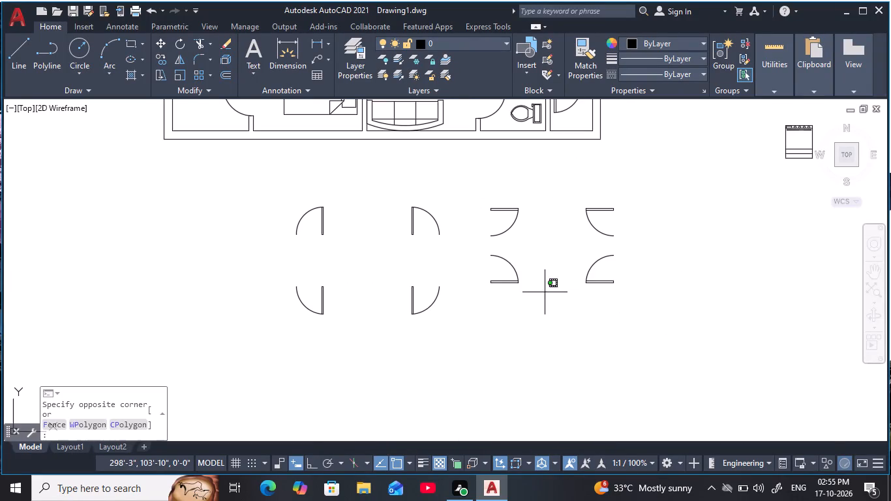
left_click(468, 247)
key("c")
key("o")
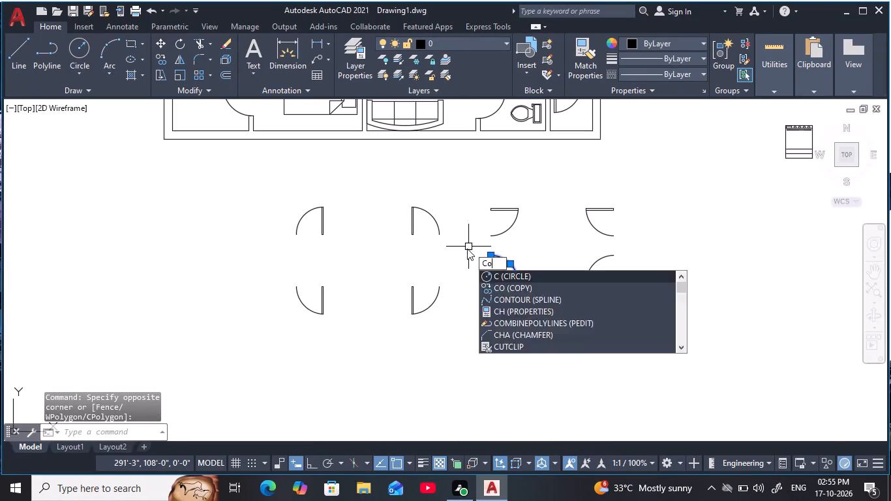
key("space")
left_click(489, 257)
scroll(500, 203, "down", 1)
middle_click_drag(502, 205, 505, 372)
scroll(514, 401, "down", 1)
middle_click_drag(505, 372, 515, 402)
middle_click_drag(512, 174, 506, 271)
scroll(501, 237, "up", 4)
middle_click_drag(528, 291, 509, 234)
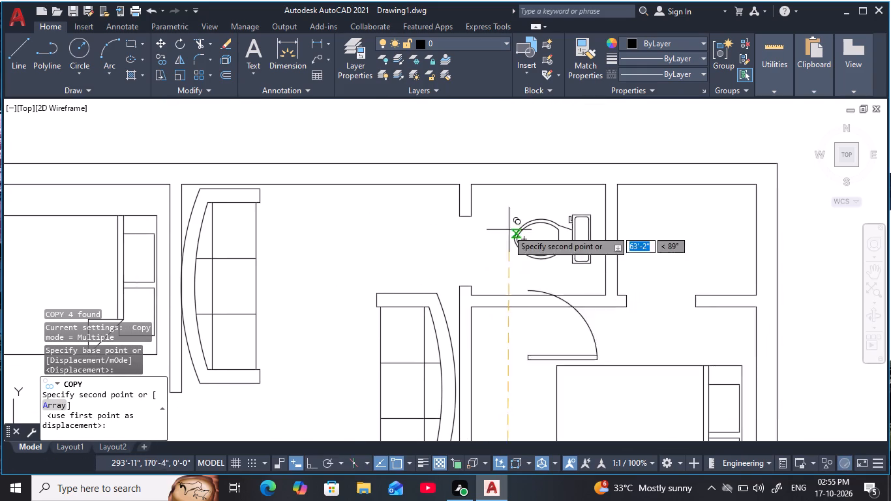
left_click(466, 217)
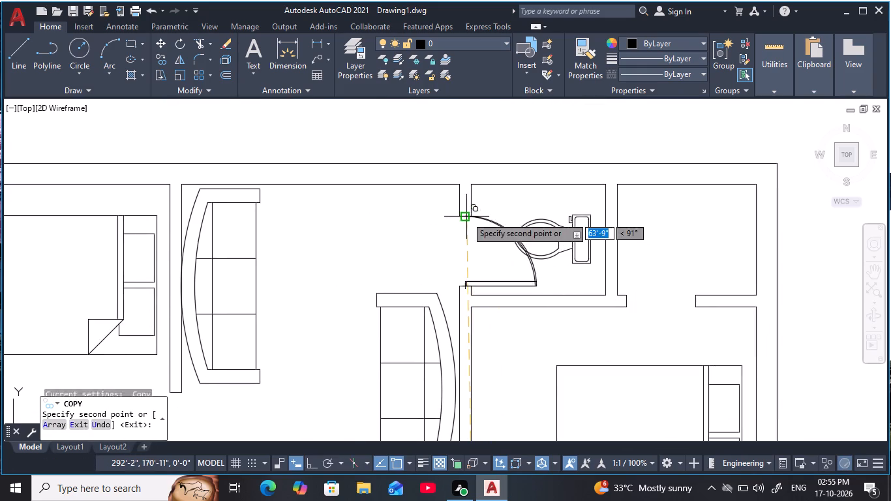
scroll(533, 226, "down", 2)
middle_click_drag(544, 234, 489, 180)
scroll(528, 236, "down", 2)
middle_click_drag(532, 259, 503, 169)
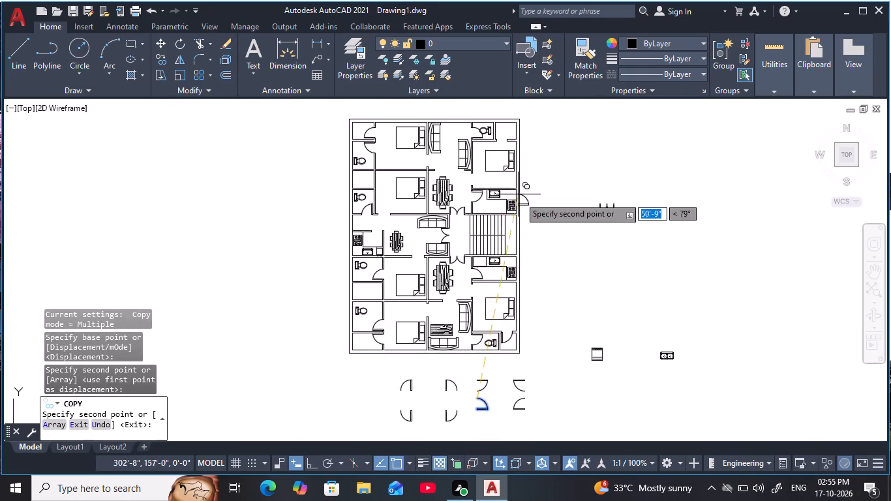
Copy the northeast door of the vertical-leaf set into the northeast corner room's south opening, its arc end at the wall end's midpoint.
key("Escape")
key("Escape")
middle_click_drag(539, 255, 526, 183)
key("Escape")
key("Escape")
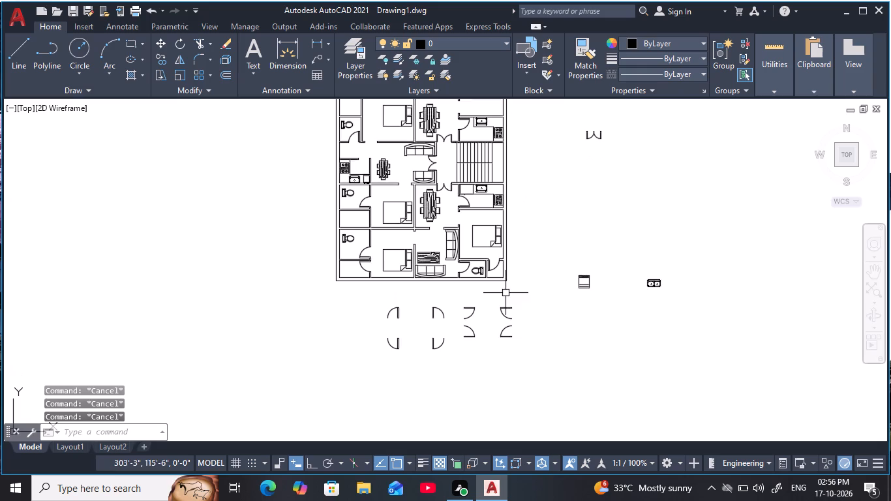
scroll(490, 344, "down", 1)
scroll(491, 335, "up", 2)
left_click(403, 326)
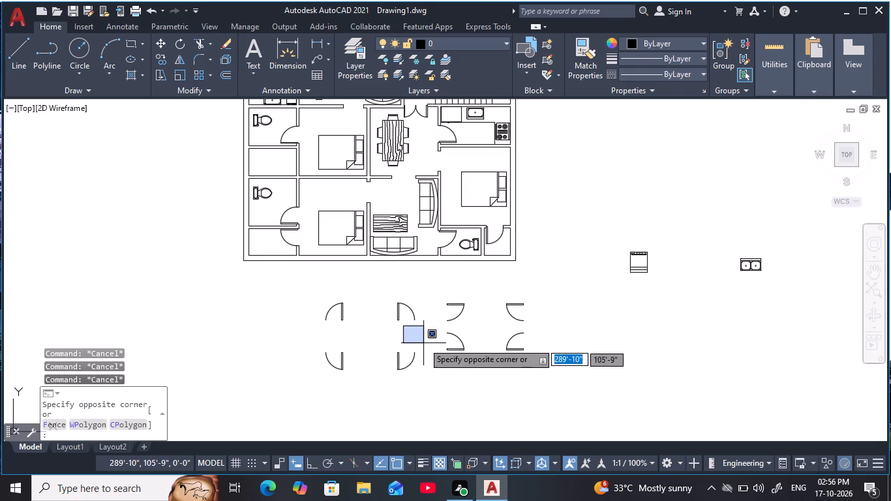
key("Escape")
left_click(427, 335)
left_click(386, 297)
key("c")
key("o")
key("space")
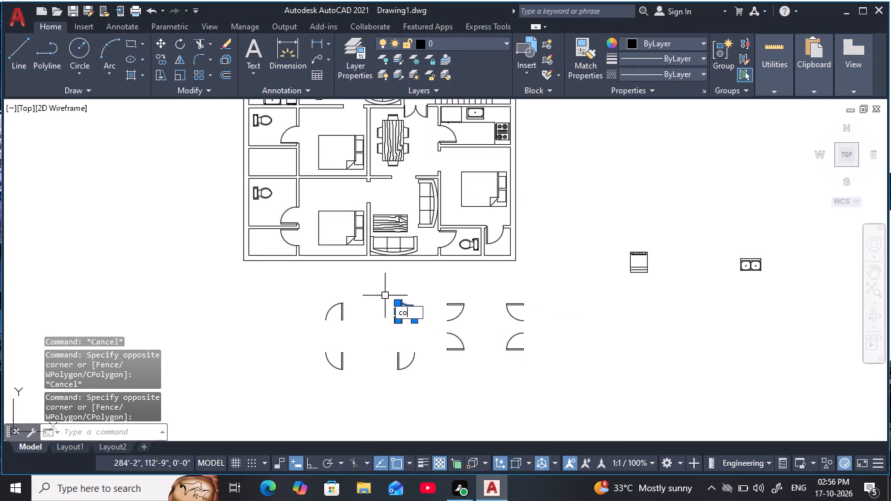
left_click(415, 322)
middle_click_drag(434, 197, 479, 453)
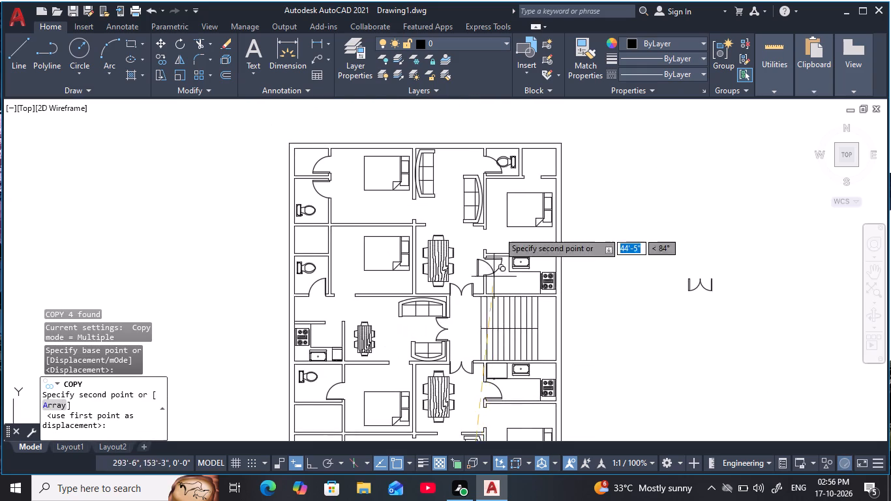
middle_click_drag(499, 220, 456, 352)
scroll(487, 295, "up", 4)
middle_click_drag(500, 317, 444, 213)
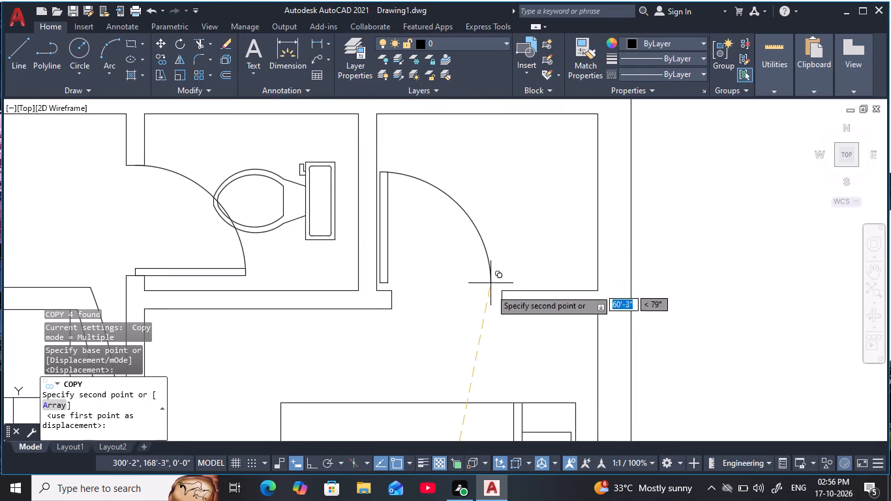
left_click(506, 301)
key("Escape")
key("Escape")
scroll(496, 297, "down", 3)
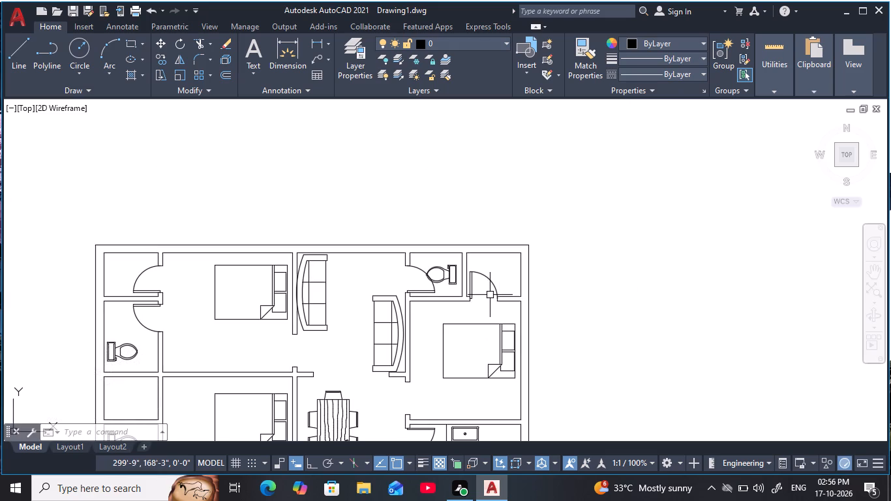
key("Escape")
key("Escape")
key("Escape")
key("Escape")
key("Escape")
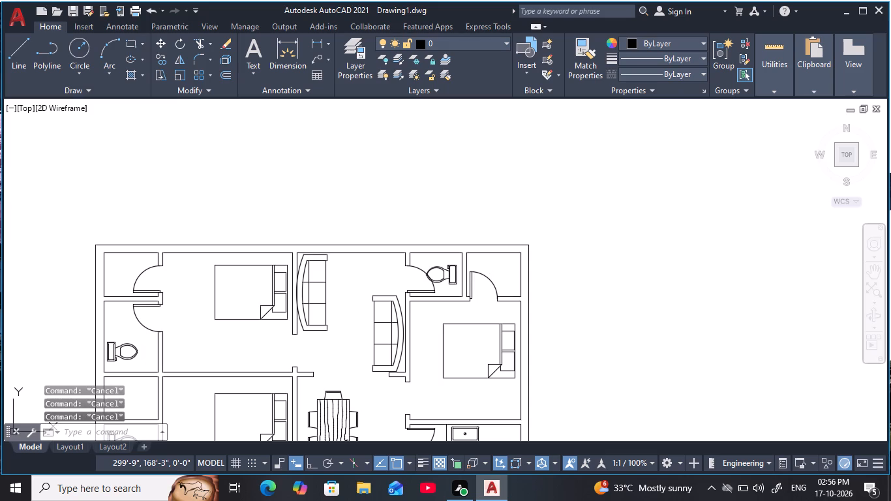
key("Escape")
key("Escape")
Draw a circle of 3' radius in the empty area east of the floor plan, south of the spare double door.
scroll(494, 285, "down", 2)
middle_click_drag(493, 299, 483, 142)
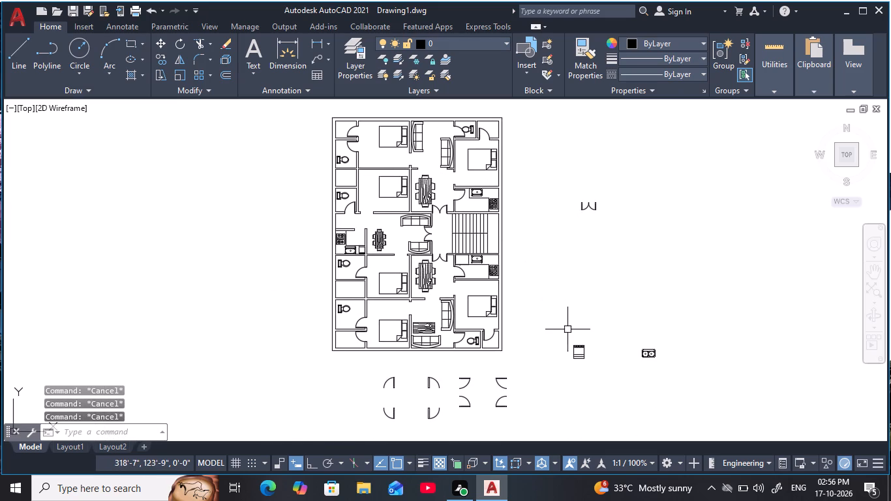
key("Escape")
key("c")
key("space")
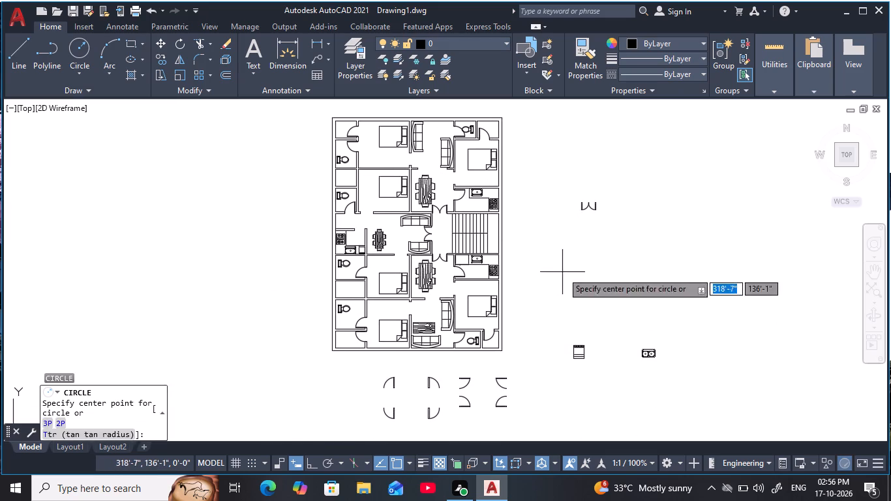
left_click(562, 272)
type("3'")
key("space")
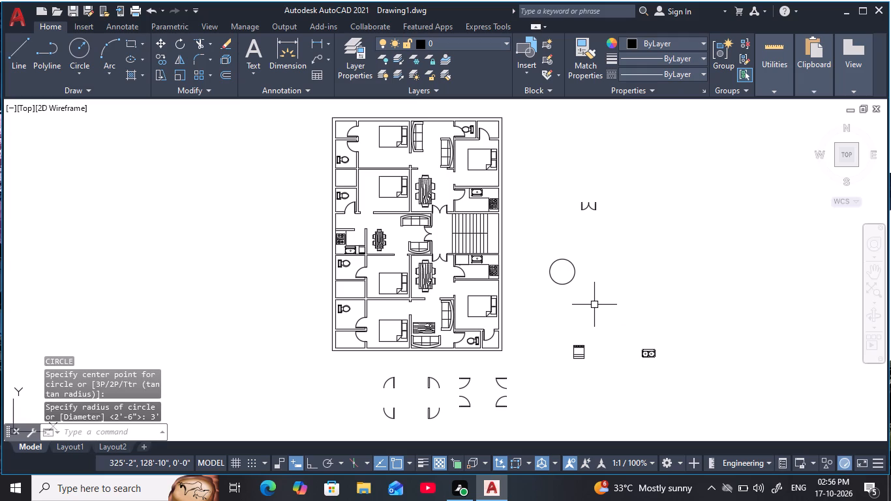
Draw lines inside the circle from its north quadrant to the centre and on to the east quadrant.
type("l")
key("space")
scroll(557, 262, "up", 1)
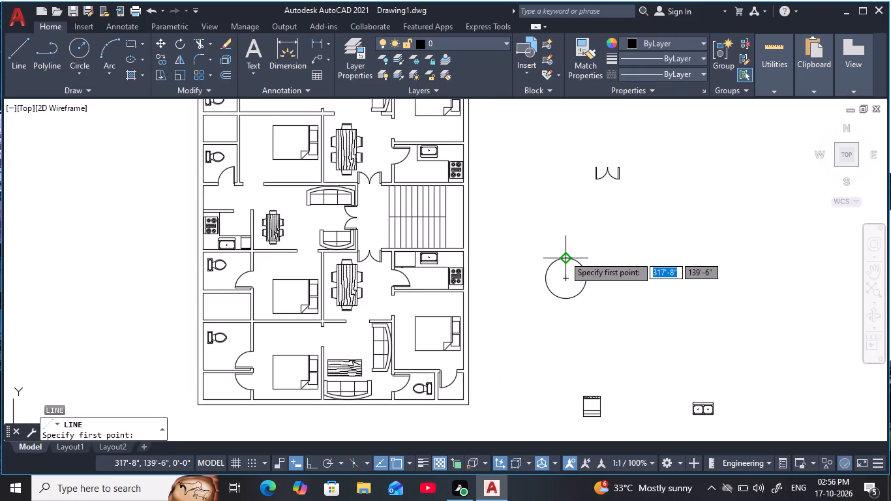
left_click(564, 256)
left_click(568, 277)
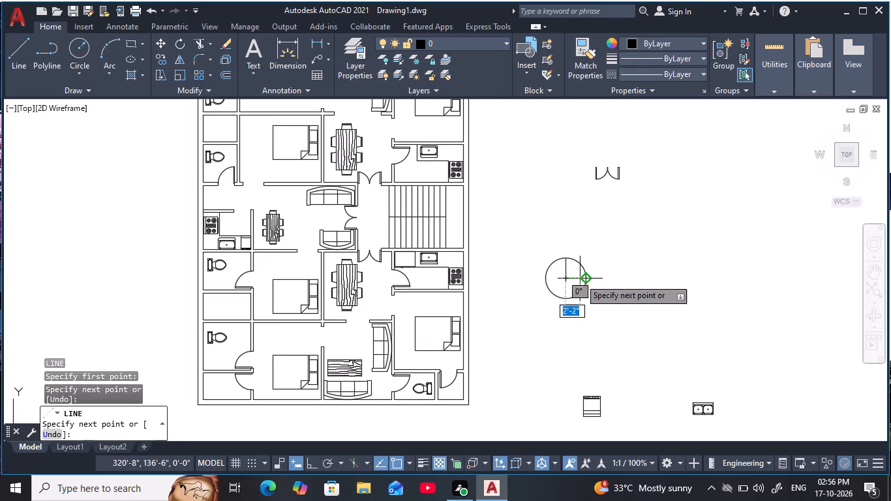
left_click(585, 279)
key("Escape")
key("Escape")
key("Escape")
key("Escape")
key("Escape")
key("Escape")
key("Escape")
key("Escape")
key("Escape")
key("Escape")
key("Escape")
key("Escape")
key("Escape")
key("Escape")
key("Escape")
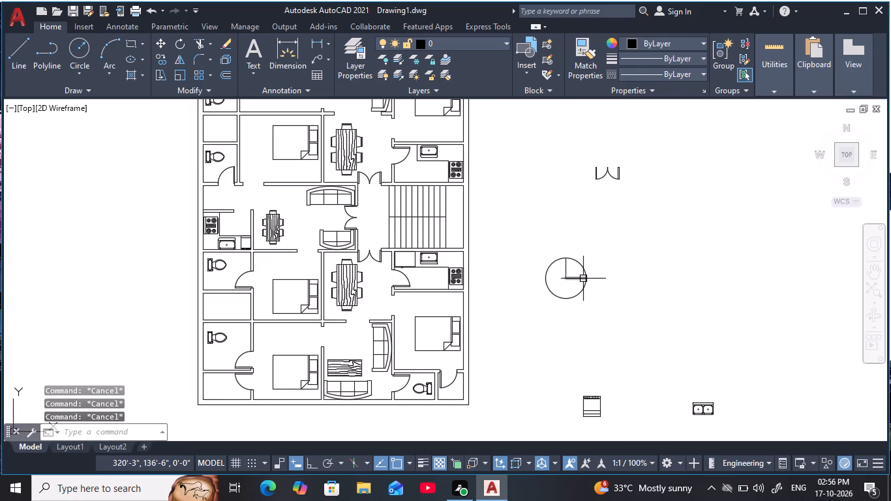
Offset the circle's vertical radius line 2" to the east to form the door leaf's thickness.
key("o")
key("space")
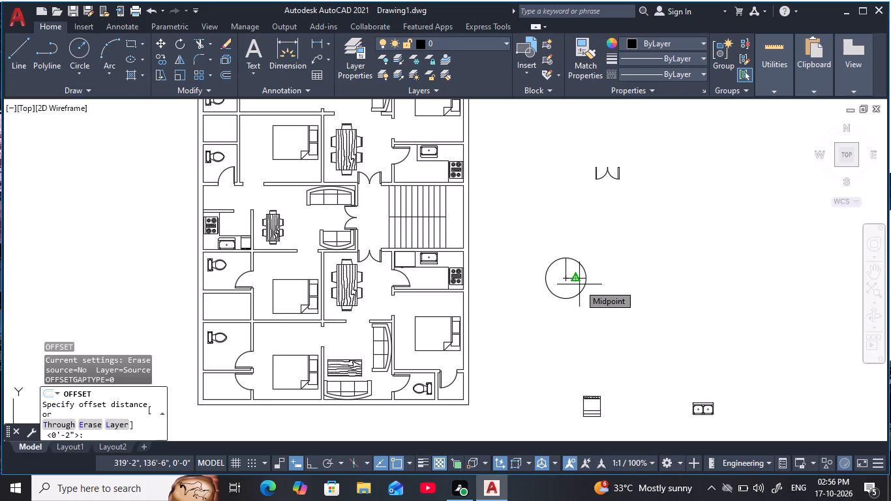
type("2")
key("space")
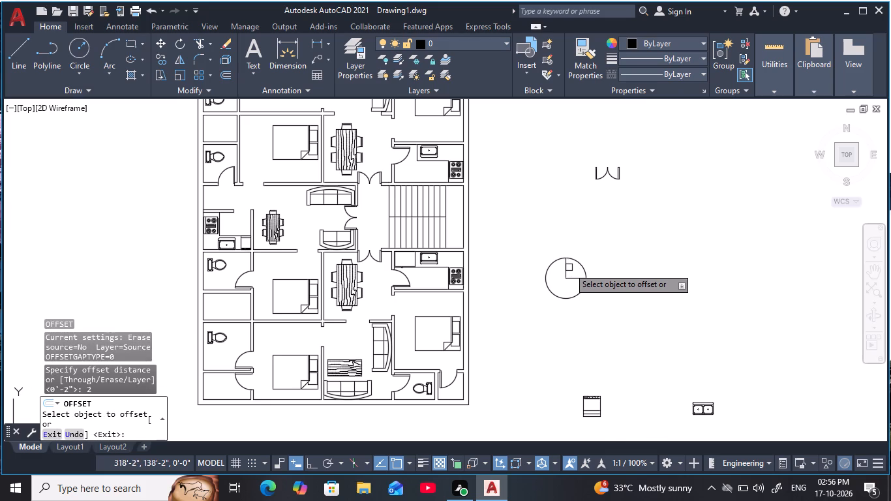
left_click(566, 271)
left_click(630, 256)
key("Escape")
key("Escape")
key("Escape")
key("Escape")
key("Escape")
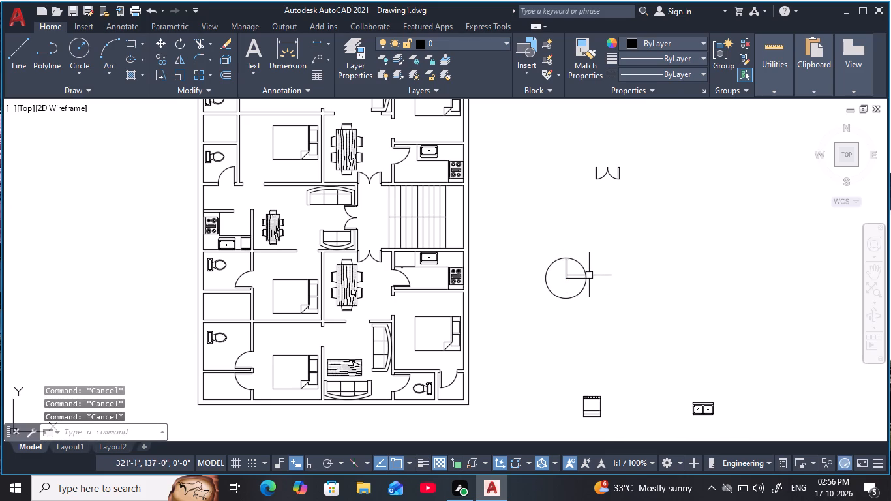
Trim the circle down to its northeast quarter arc and remove the horizontal radius line, leaving a single door.
type("tr")
key("space")
left_click(545, 258)
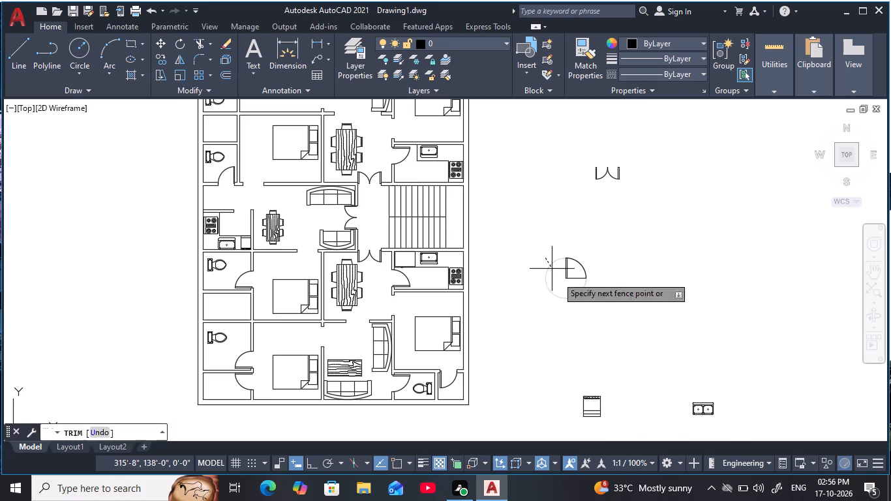
left_click(580, 304)
left_click(575, 291)
left_click(576, 278)
key("Escape")
key("Escape")
key("Escape")
key("Escape")
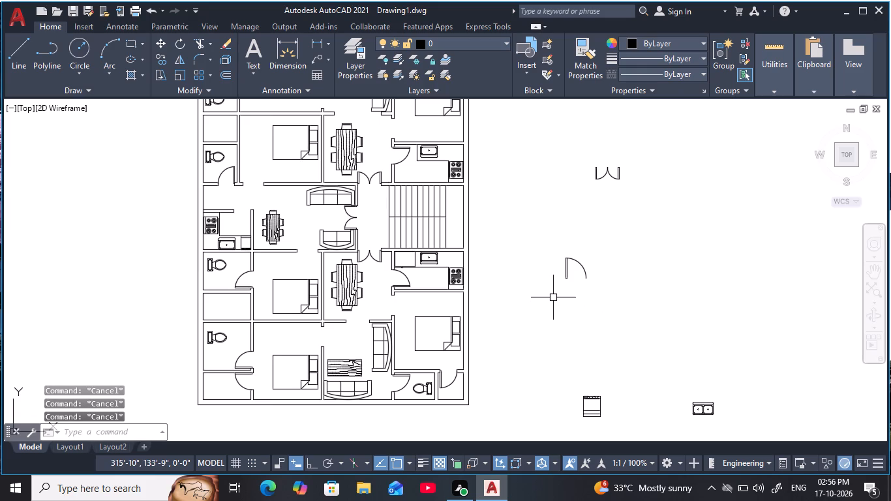
key("Escape")
key("Escape")
key("Escape")
Mirror the new 3' door about a vertical line east of it with ortho on, keeping the original.
left_click(593, 301)
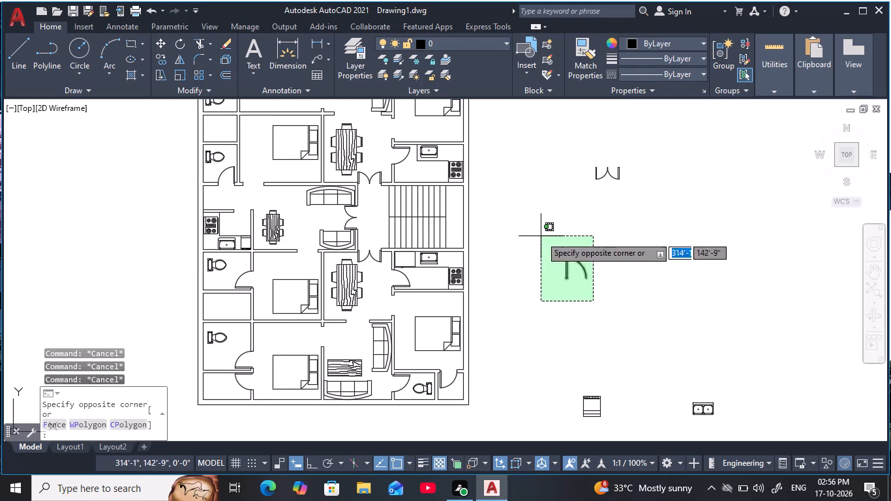
left_click(541, 236)
type("mi")
key("space")
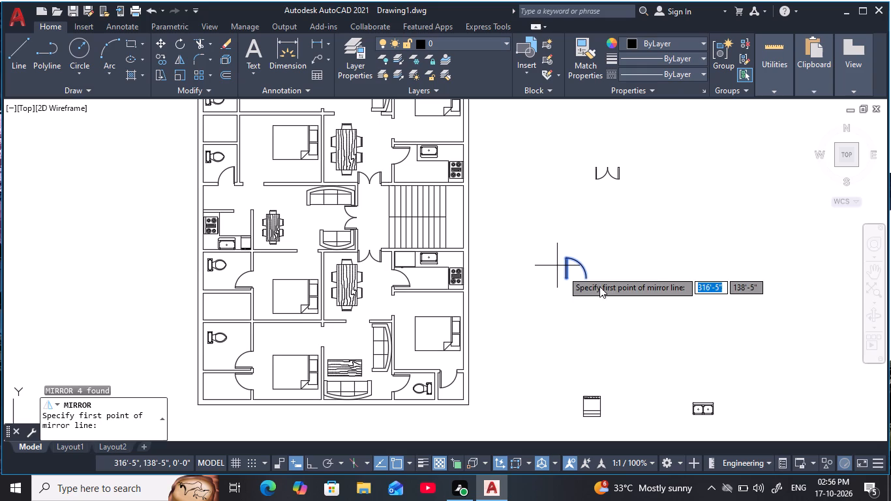
left_click(622, 278)
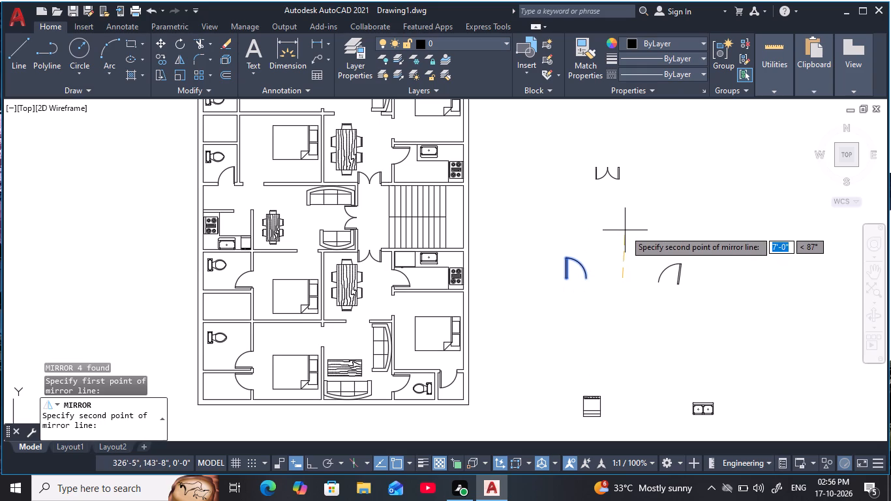
key("F8")
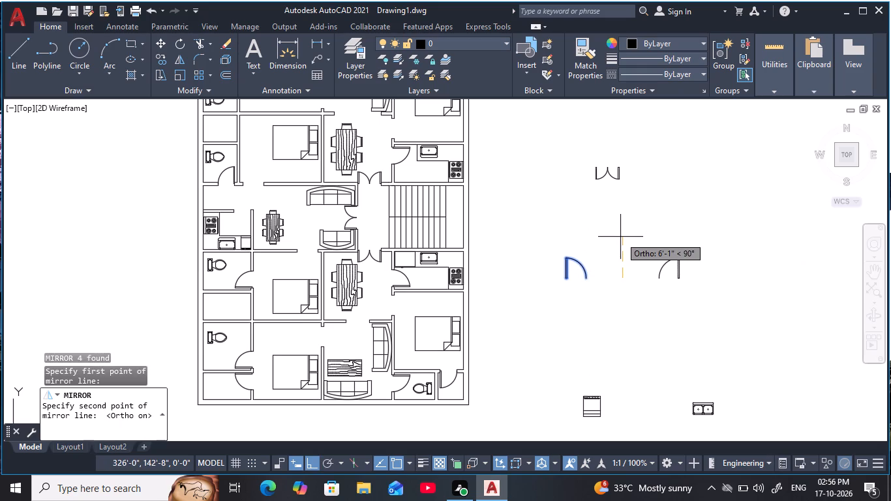
left_click(620, 237)
key("space")
Mirror both 3' doors about a horizontal line south of them, keeping the originals, to make a set of four.
left_click(717, 319)
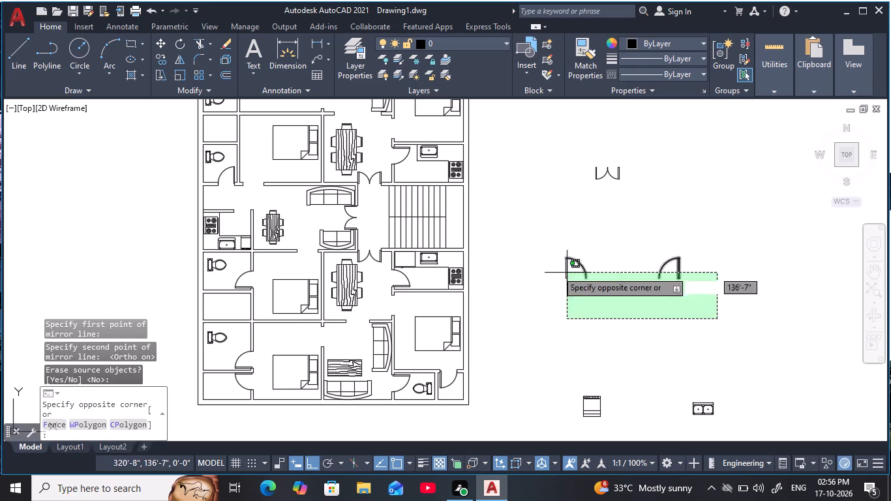
left_click(522, 240)
key("space")
left_click(577, 305)
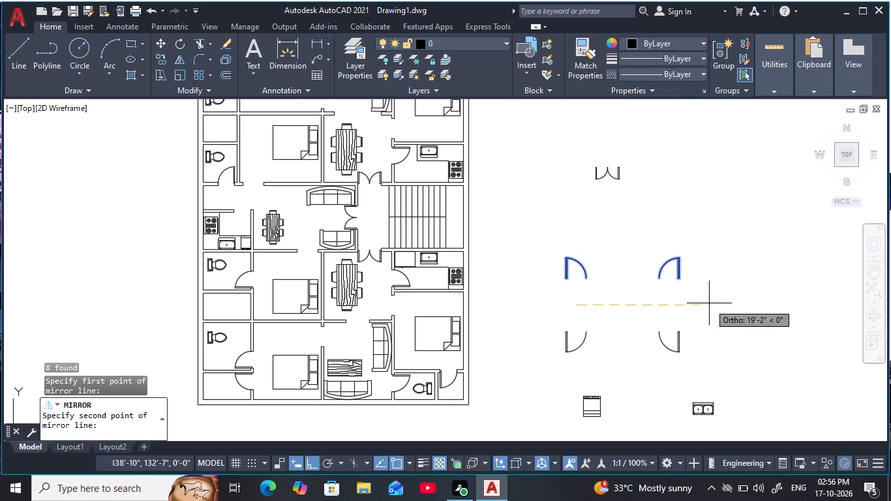
left_click(714, 302)
key("space")
Copy the northeast door of the new 3' set about 14'-2" straight north.
middle_click_drag(719, 313, 666, 320)
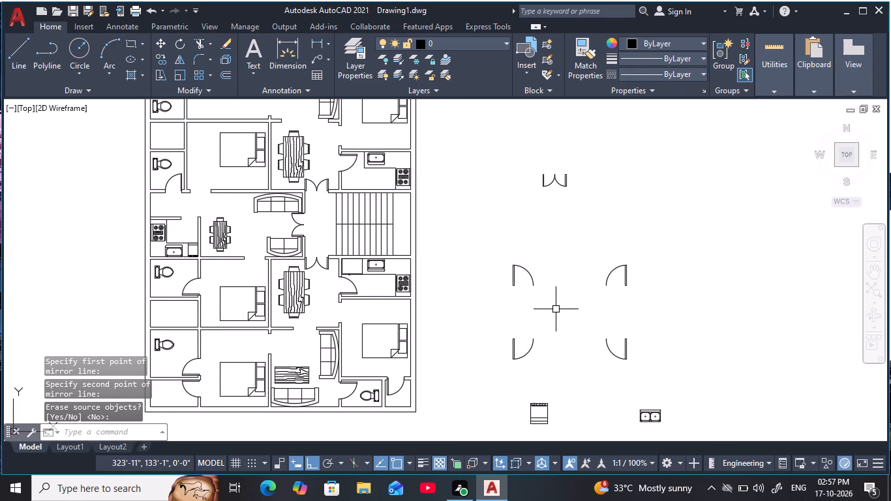
left_click(639, 290)
left_click(585, 248)
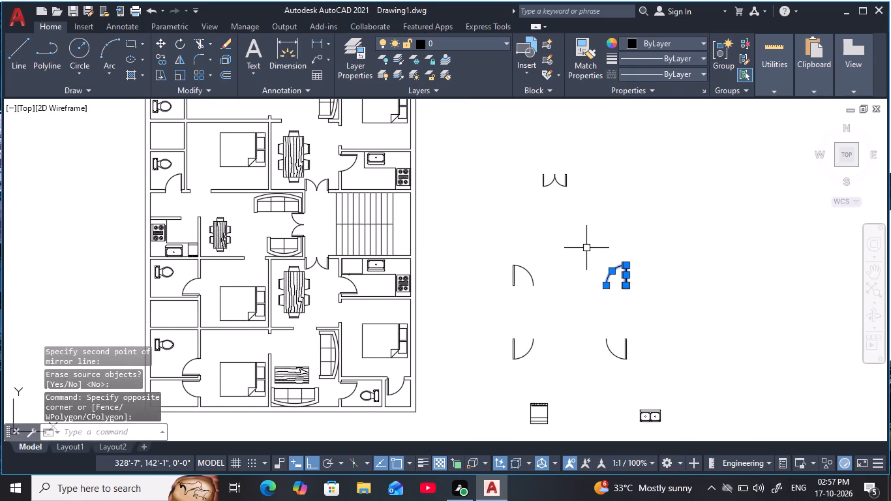
key("c")
key("o")
key("space")
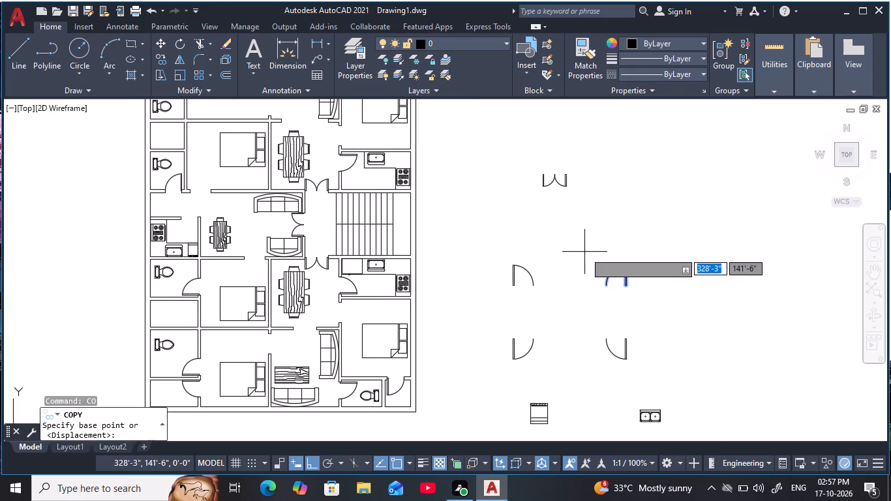
left_click(615, 273)
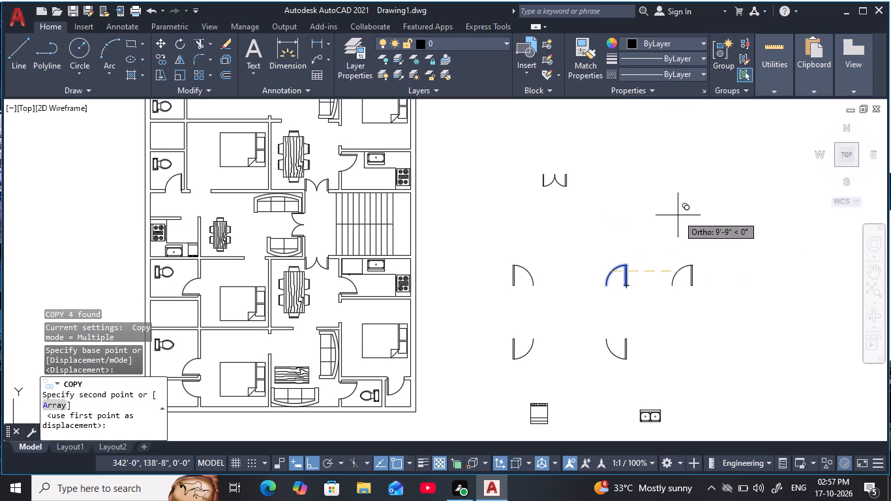
left_click(658, 175)
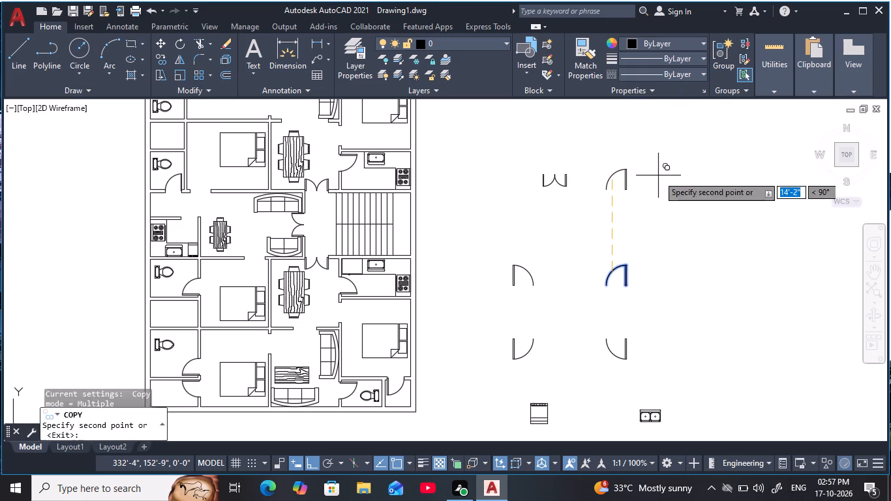
key("Escape")
key("Escape")
key("Escape")
key("Escape")
key("Escape")
Erase the spare double door north of the new 3' door set.
left_click(571, 203)
left_click(530, 160)
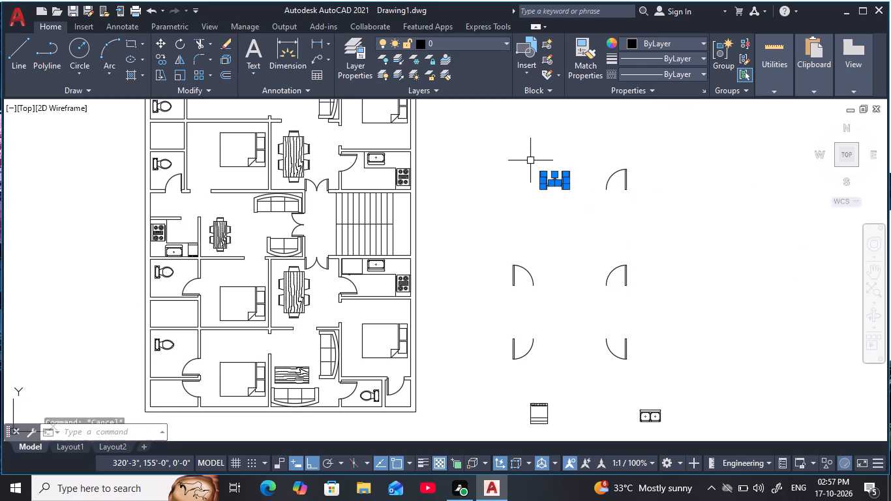
type("e")
key("space")
key("Escape")
key("Escape")
key("Escape")
Rotate the copied 3' door 90 degrees clockwise so that its leaf lies horizontal.
left_click(661, 202)
left_click(573, 160)
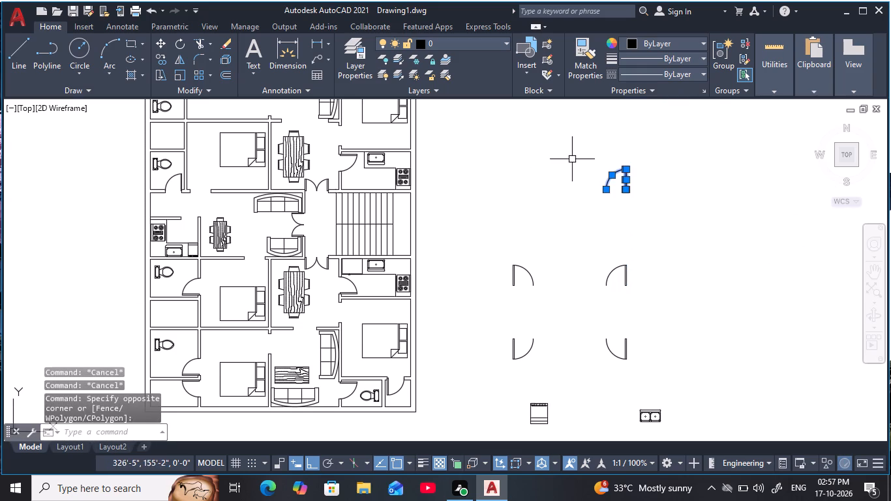
key("r")
key("o")
key("space")
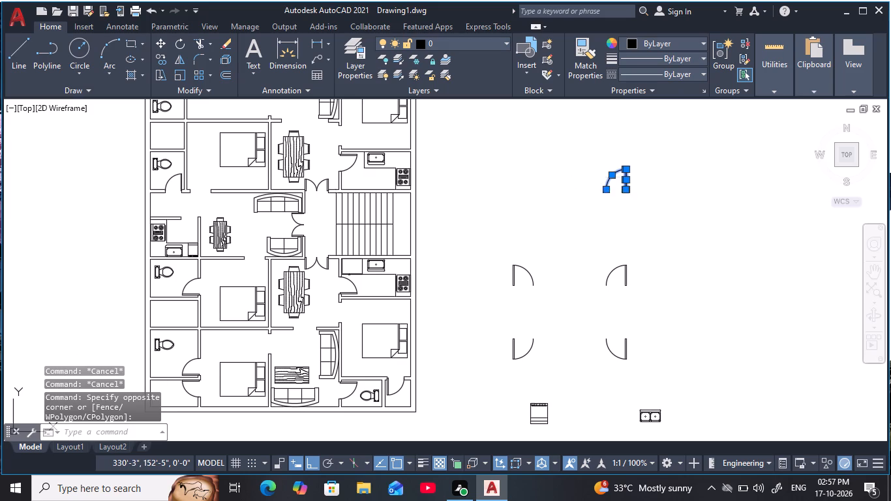
left_click(641, 199)
left_click(639, 232)
key("Escape")
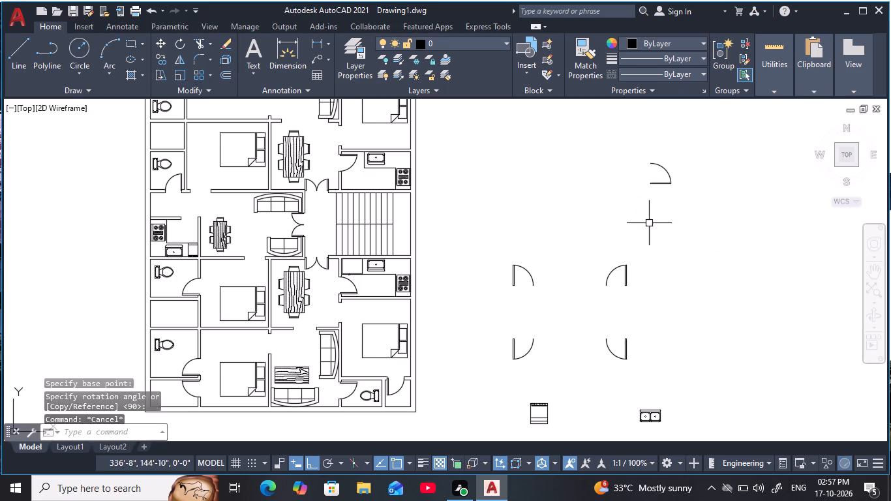
key("Escape")
Mirror the rotated horizontal-leaf 3' door about a horizontal line just south of it, keeping the original.
left_click(701, 212)
left_click(580, 141)
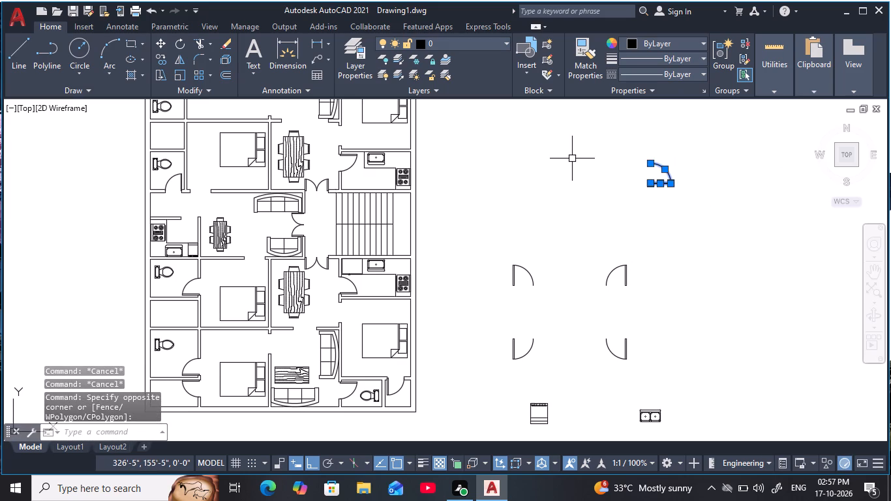
type("mi")
key("space")
left_click(649, 196)
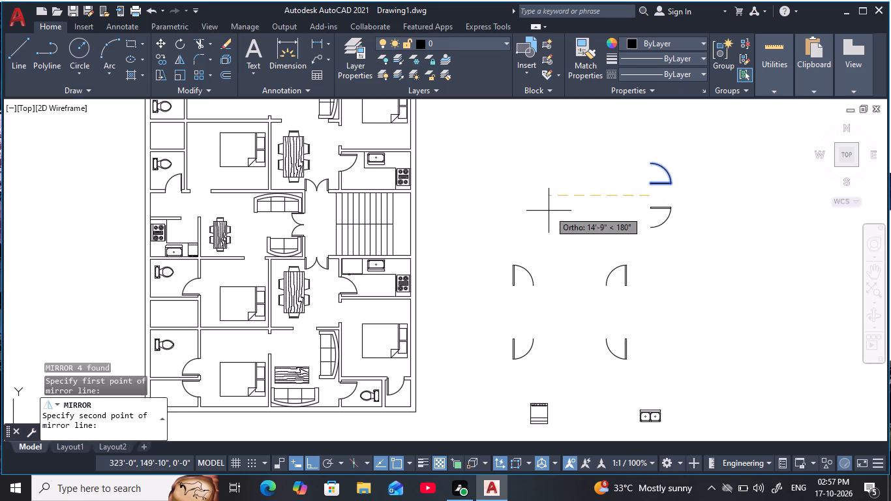
left_click(549, 211)
key("space")
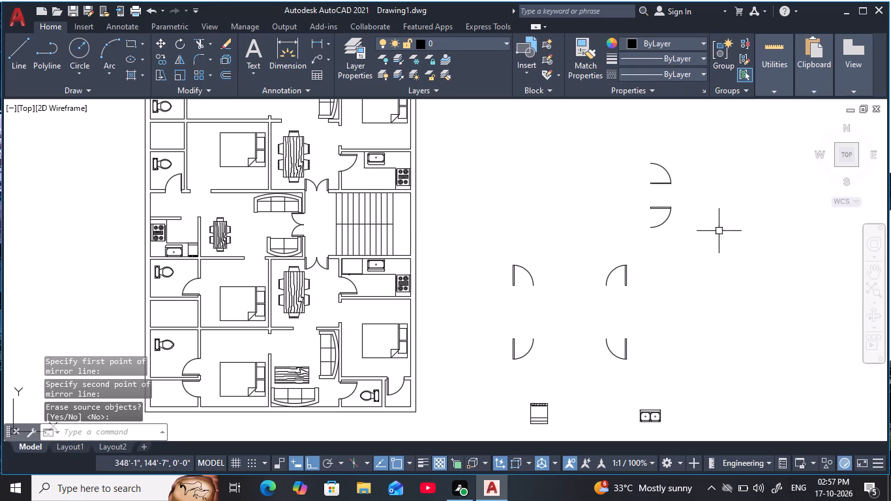
Mirror both horizontal-leaf 3' doors about a vertical line west of them, keeping the originals, to make a set of four.
left_click(706, 252)
left_click(592, 144)
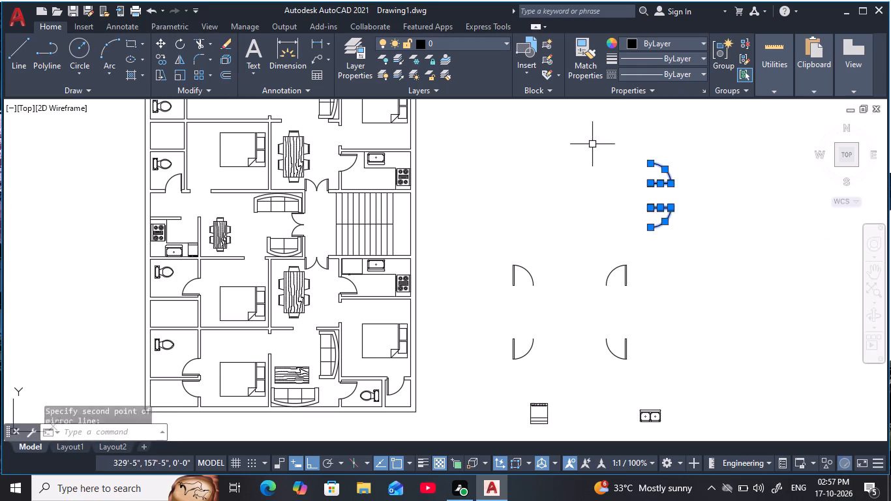
key("space")
left_click_drag(604, 147, 612, 161)
left_click(630, 244)
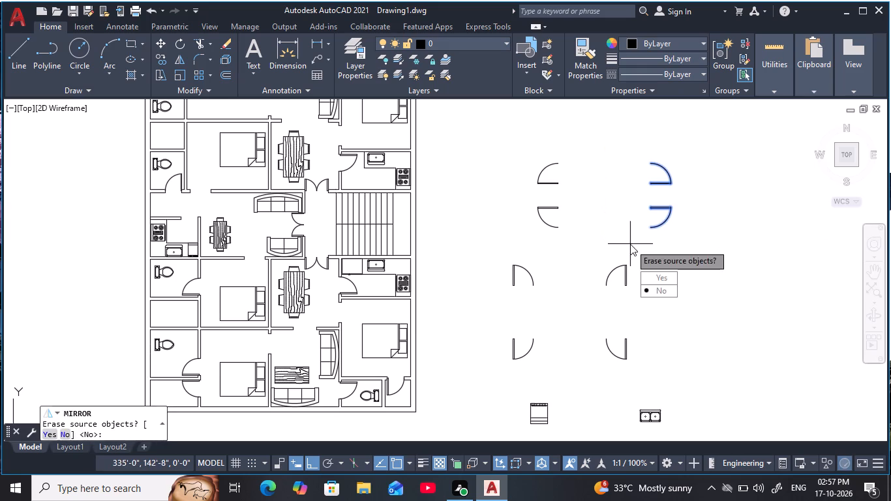
key("space")
Copy the northwest door of the horizontal-leaf 3' set into the east wall opening of the northwest bedroom, with Ortho off.
middle_click_drag(597, 229, 577, 272)
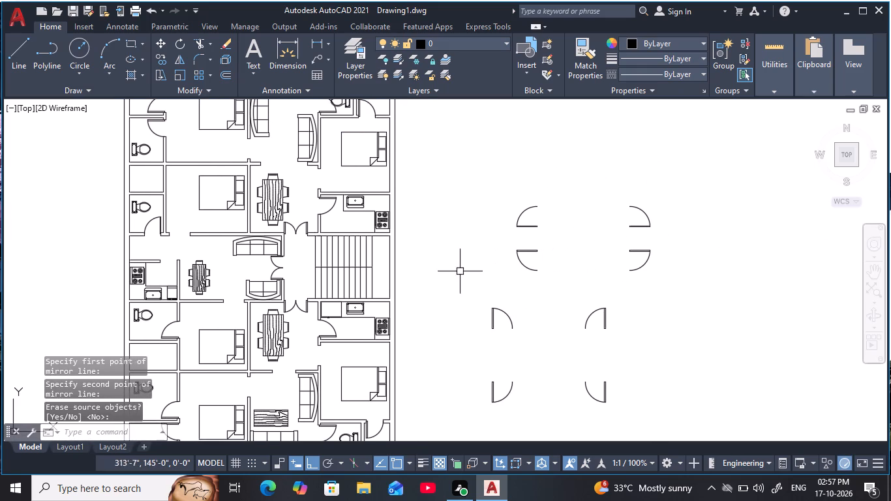
middle_click_drag(346, 246, 426, 299)
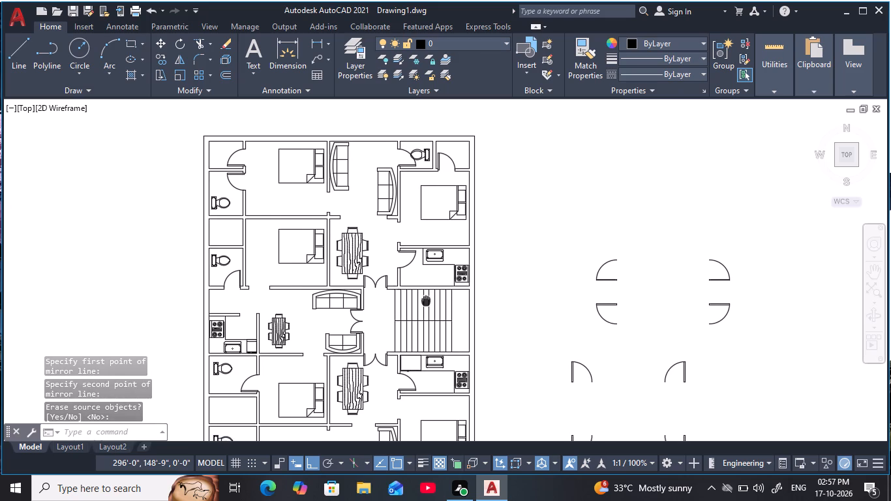
middle_click_drag(426, 299, 423, 293)
left_click(624, 285)
left_click(575, 226)
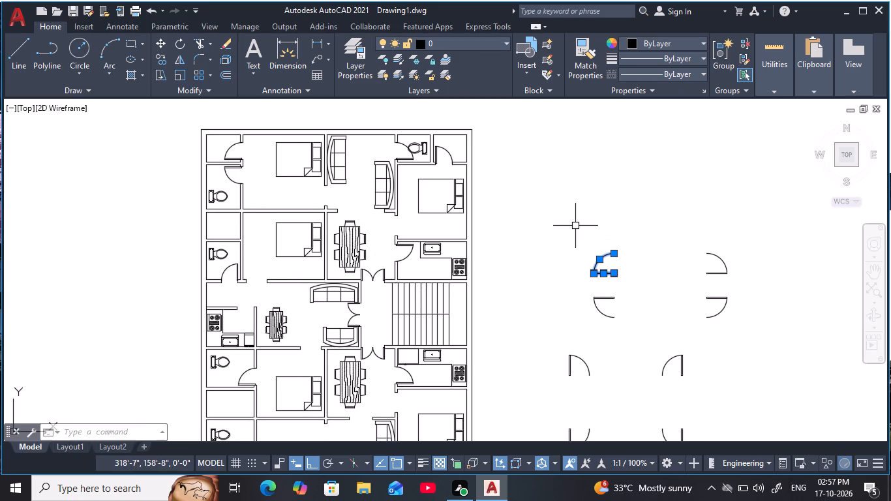
key("c")
type("o")
key("space")
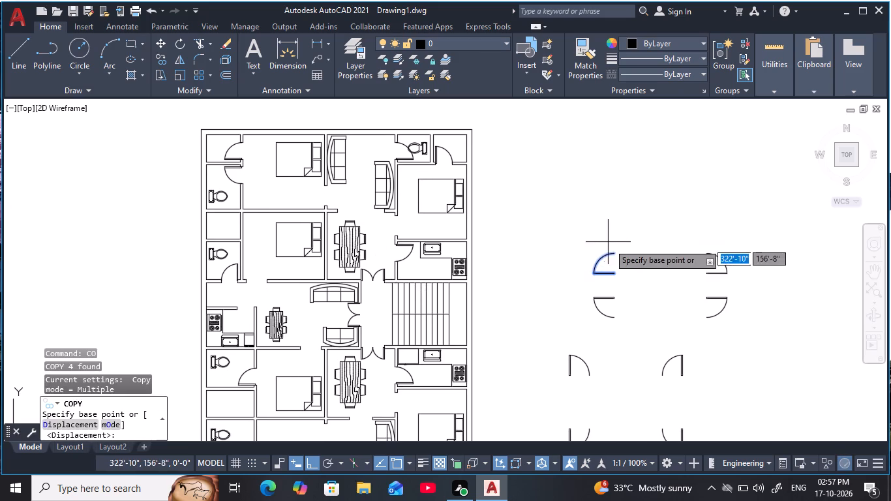
left_click(616, 251)
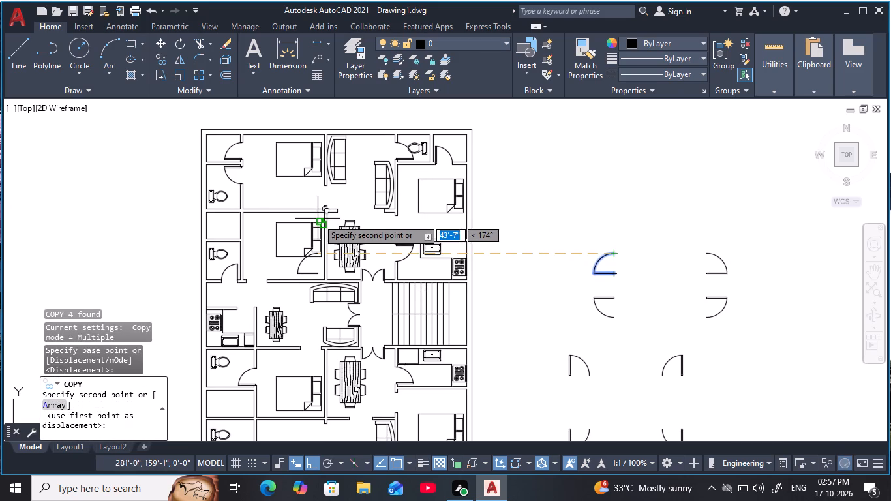
key("F8")
scroll(324, 196, "up", 2)
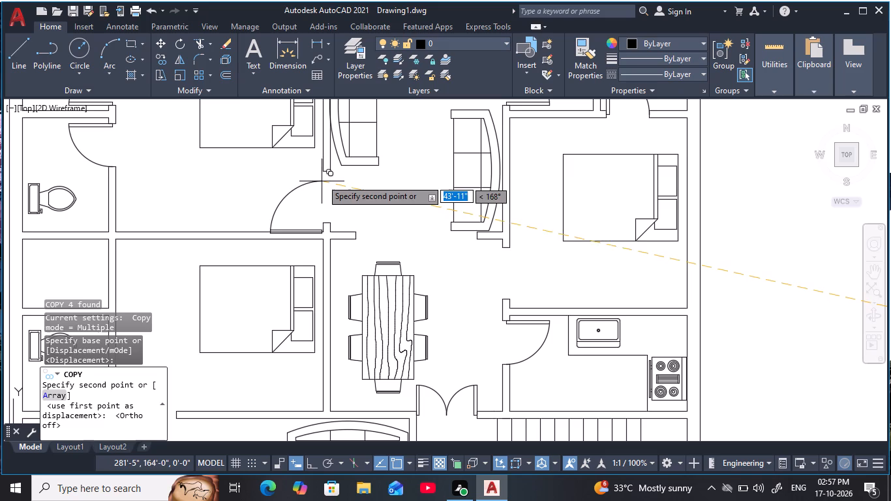
scroll(324, 174, "up", 3)
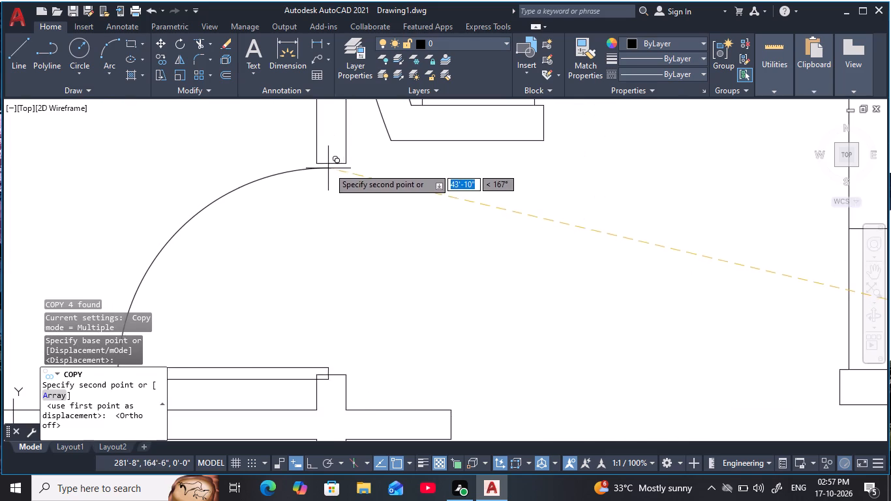
left_click(333, 163)
scroll(397, 295, "down", 3)
middle_click_drag(404, 295, 366, 222)
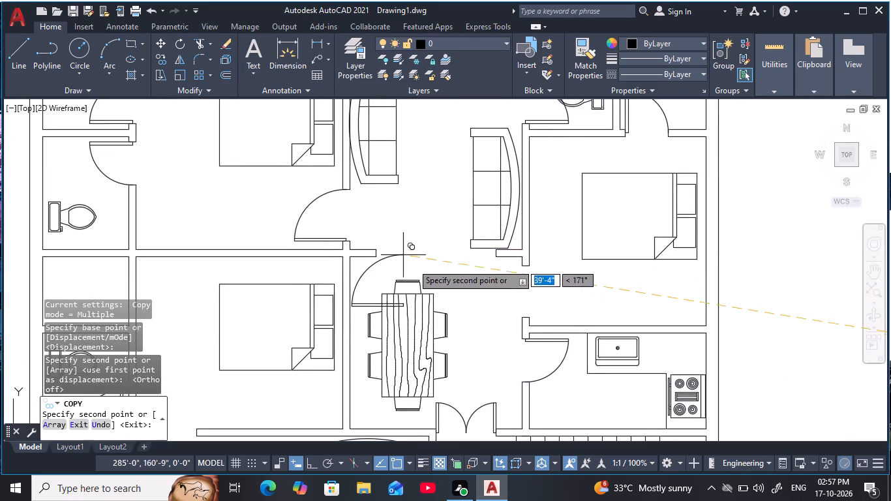
scroll(421, 271, "down", 1)
middle_click_drag(423, 272, 392, 228)
scroll(650, 288, "down", 2)
middle_click_drag(617, 278, 448, 227)
key("Escape")
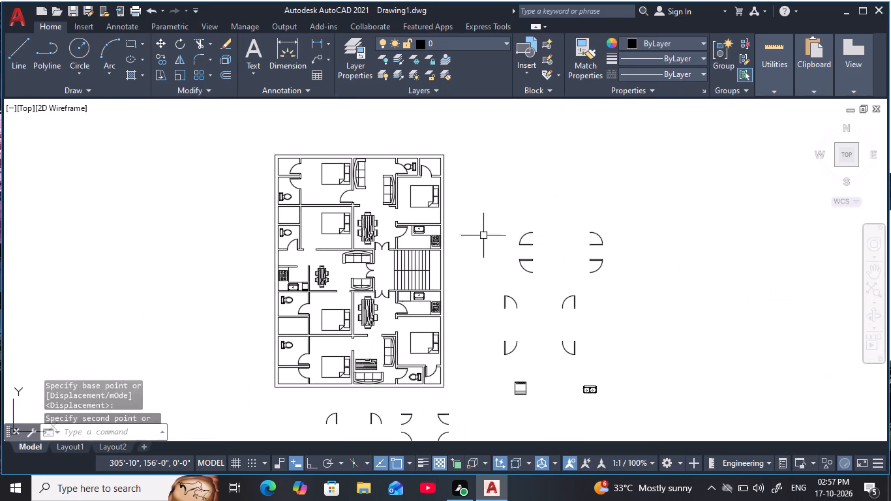
key("Escape")
key("Escape")
key("Escape")
key("Escape")
key("Escape")
key("Escape")
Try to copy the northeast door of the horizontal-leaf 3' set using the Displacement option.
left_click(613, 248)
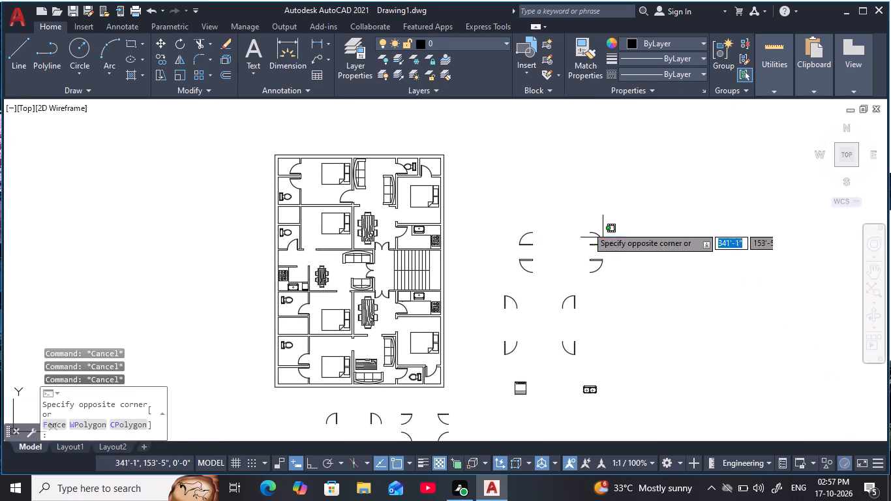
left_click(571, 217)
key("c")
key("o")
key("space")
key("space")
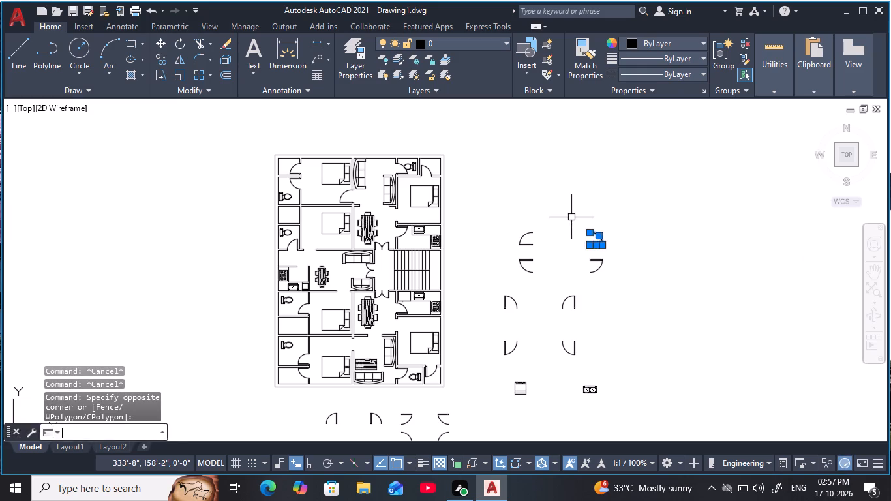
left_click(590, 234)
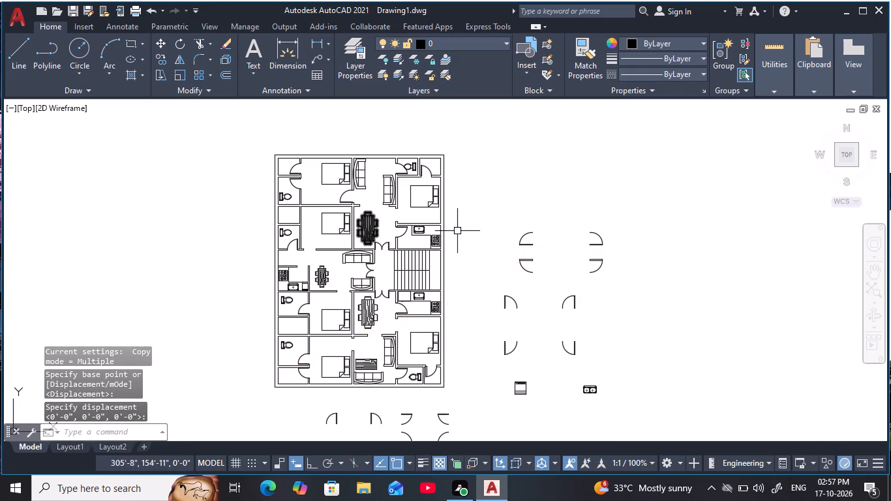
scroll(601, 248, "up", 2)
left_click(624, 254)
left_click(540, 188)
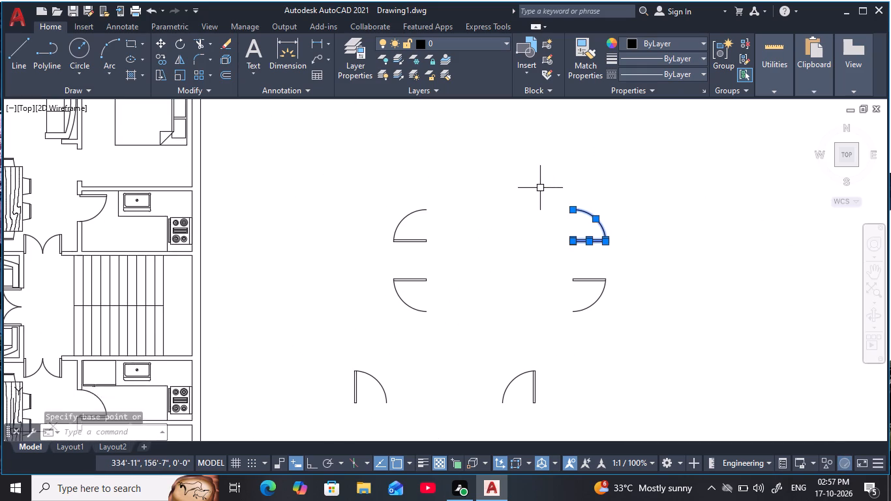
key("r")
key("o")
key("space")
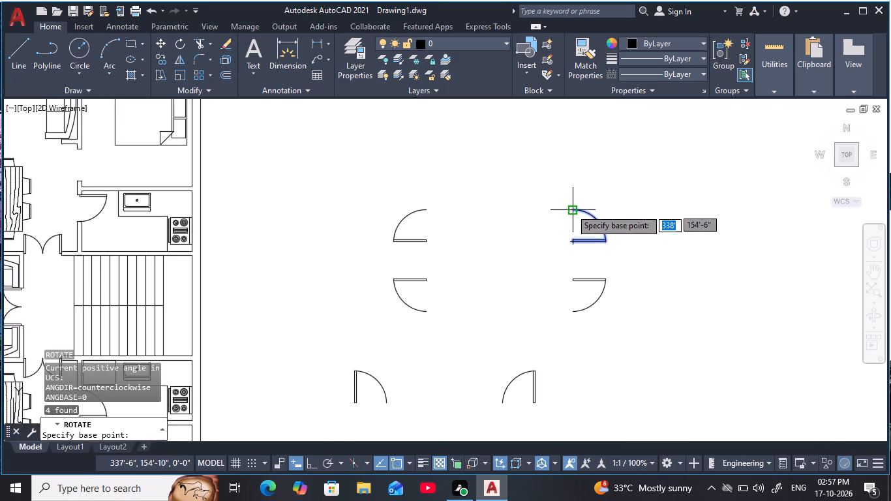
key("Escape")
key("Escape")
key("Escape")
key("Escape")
Copy the northeast door of the horizontal-leaf 3' set into the west wall opening of the northeast bedroom, just north of the kitchen.
left_click(656, 266)
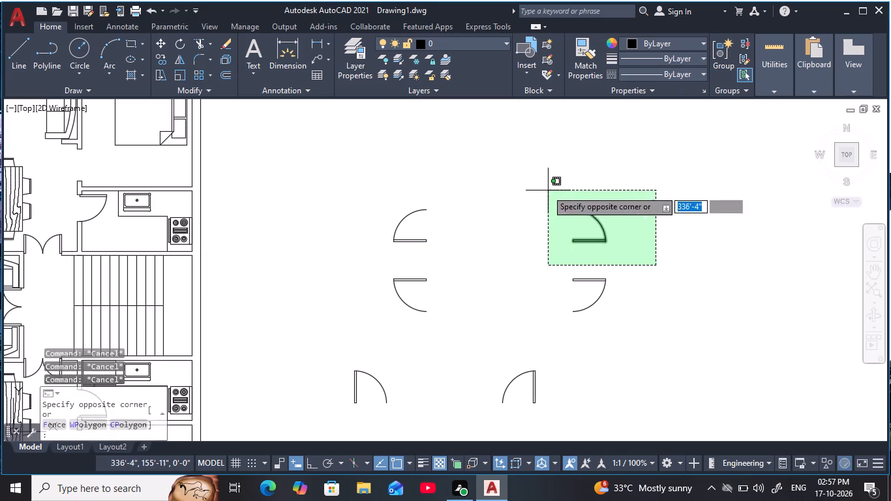
left_click(541, 187)
key("c")
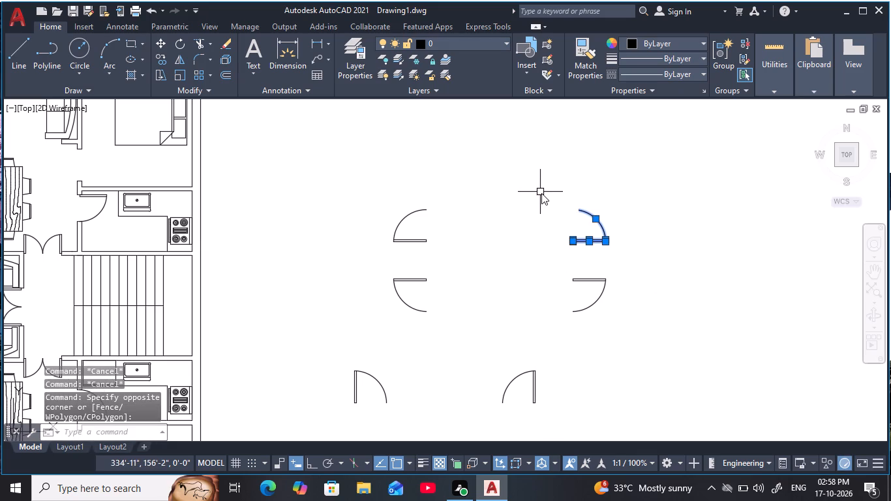
key("o")
key("space")
left_click(575, 209)
middle_click_drag(253, 216, 448, 303)
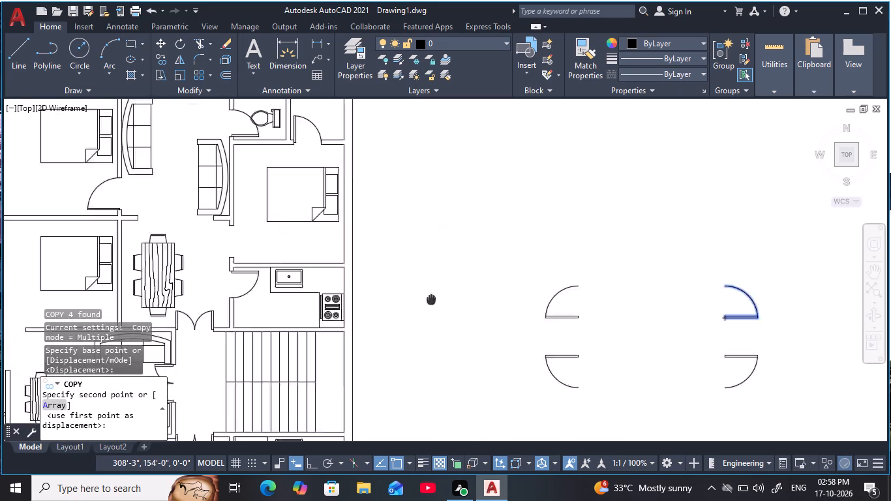
middle_click_drag(448, 303, 522, 322)
scroll(350, 268, "up", 2)
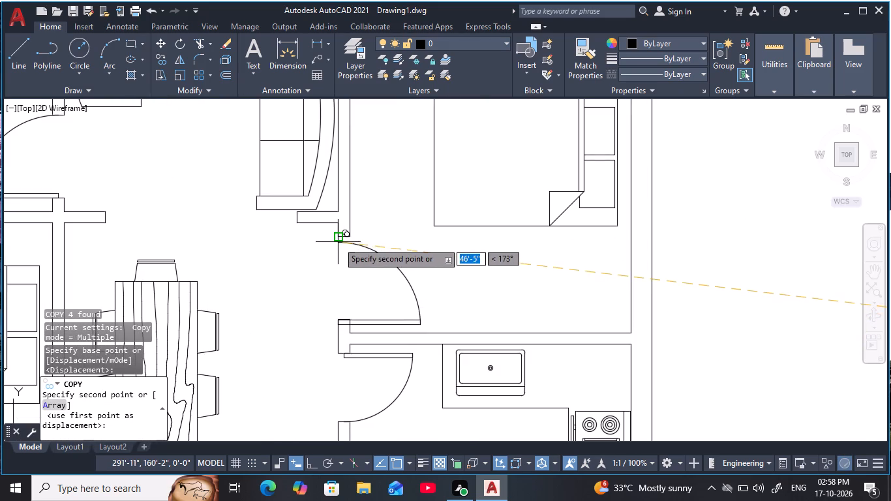
left_click(345, 240)
scroll(463, 322, "down", 3)
middle_click_drag(464, 322, 489, 304)
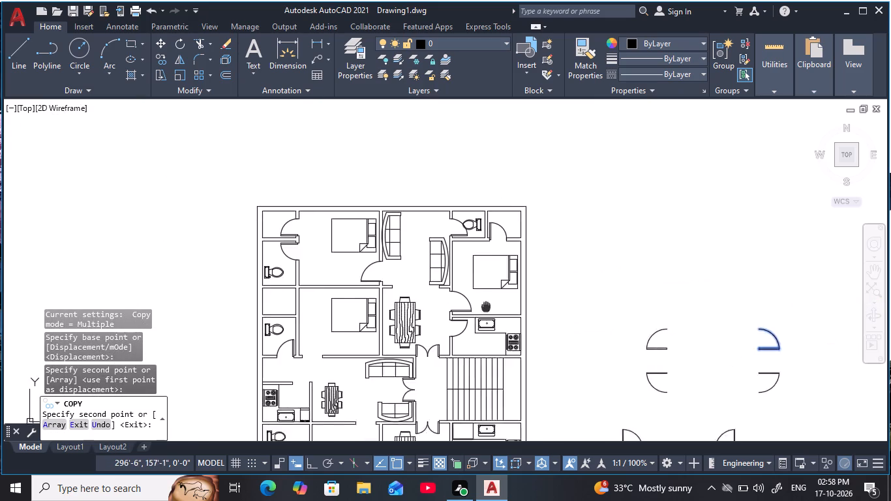
middle_click_drag(489, 304, 537, 247)
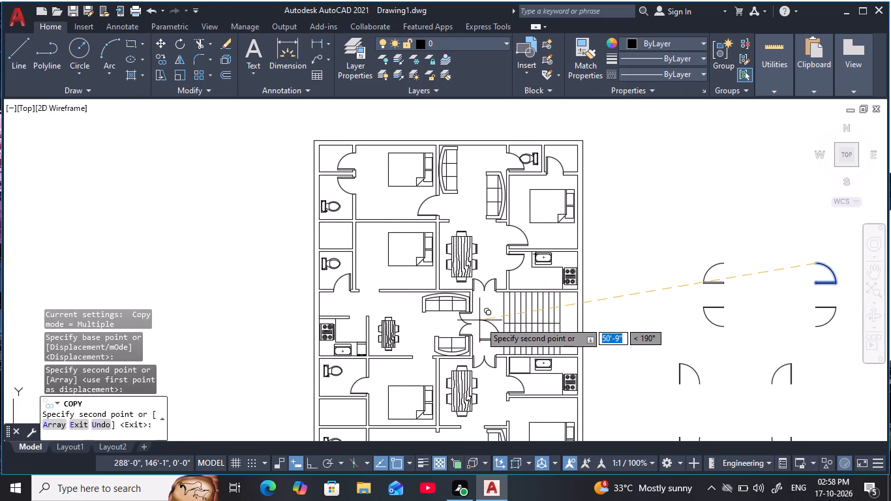
middle_click_drag(480, 322, 505, 265)
middle_click_drag(585, 303, 466, 279)
key("Escape")
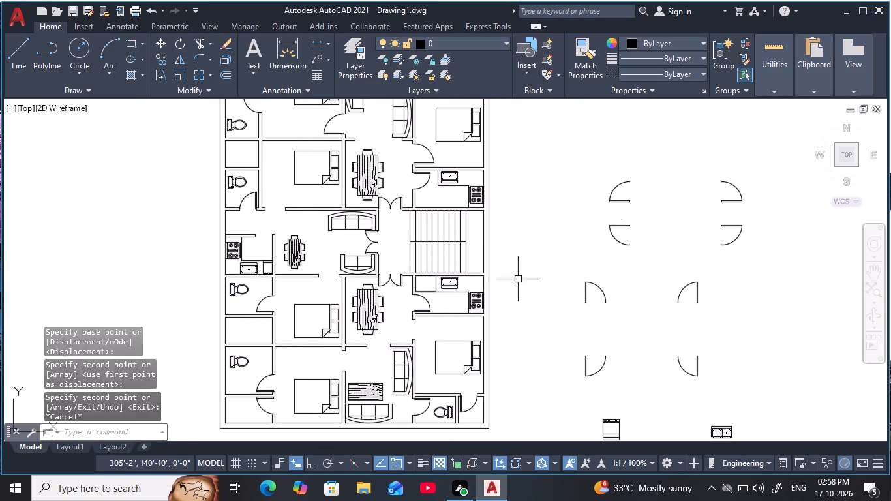
key("Escape")
key("Escape")
Copy the northwest door of the vertical-leaf 3' set into the south wall opening of the second west bedroom from the north.
left_click(632, 325)
left_click(552, 257)
key("c")
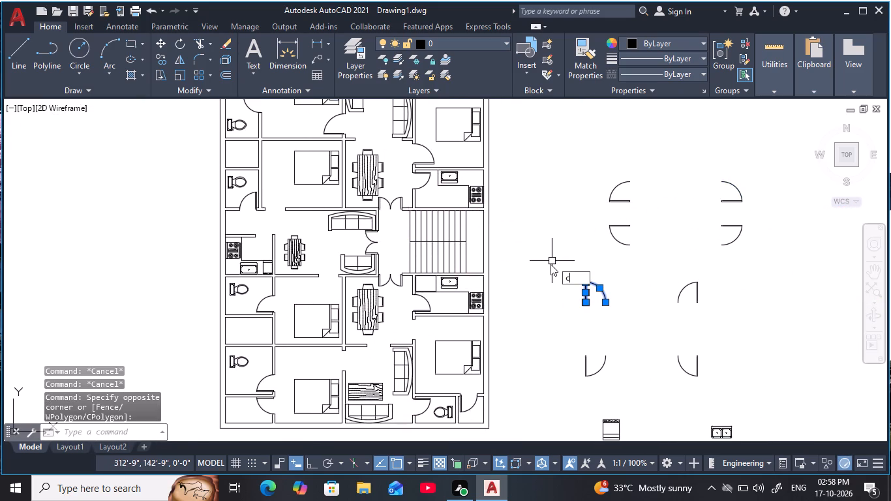
key("o")
key("space")
left_click(606, 304)
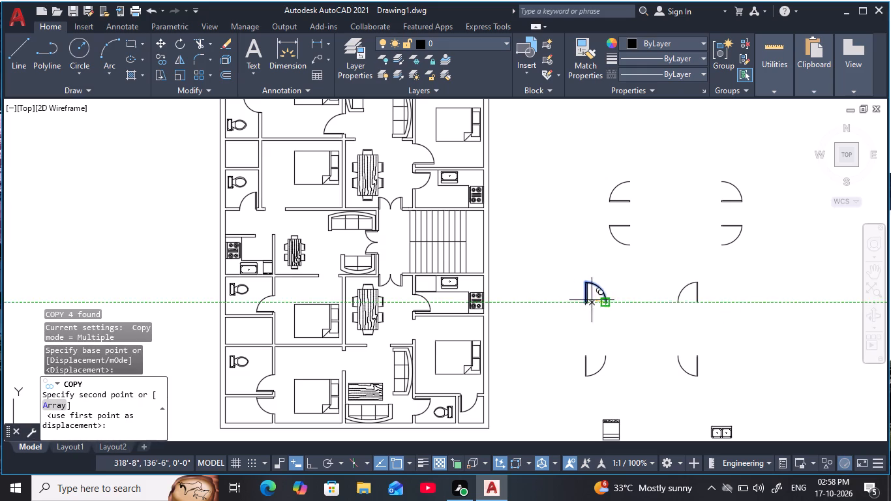
scroll(287, 217, "up", 3)
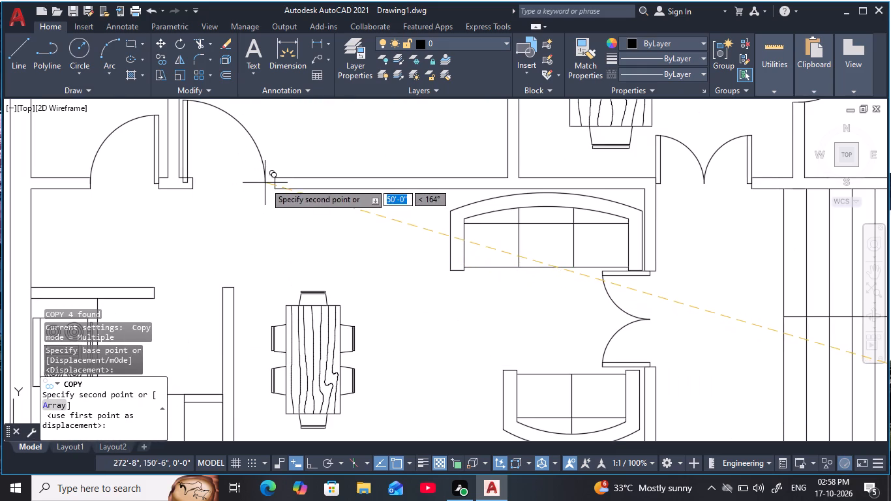
left_click(275, 183)
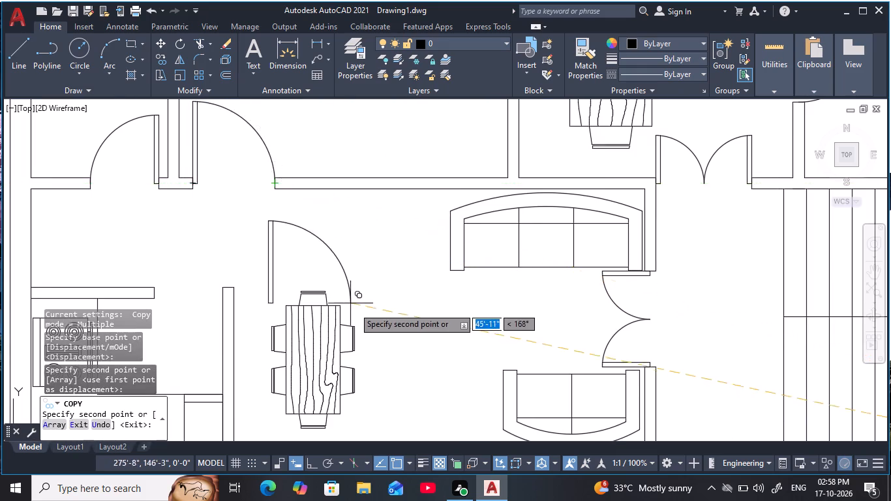
scroll(357, 313, "down", 2)
middle_click_drag(357, 313, 372, 245)
middle_click_drag(382, 314, 355, 265)
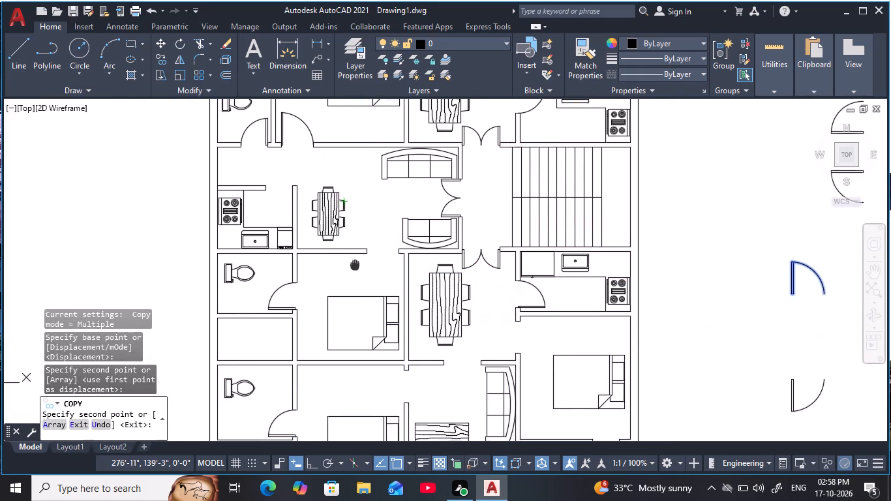
middle_click_drag(355, 265, 359, 266)
scroll(456, 296, "down", 2)
middle_click_drag(509, 309, 429, 288)
key("Escape")
key("Escape")
key("Escape")
key("Escape")
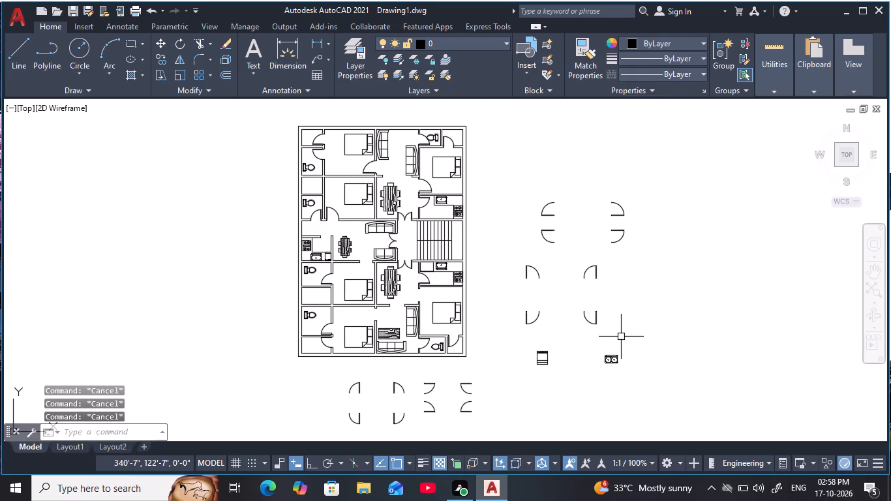
Copy the southeast door of the vertical-leaf 3' set into the north wall opening of the third west bedroom from the north.
left_click(611, 331)
left_click(546, 288)
key("c")
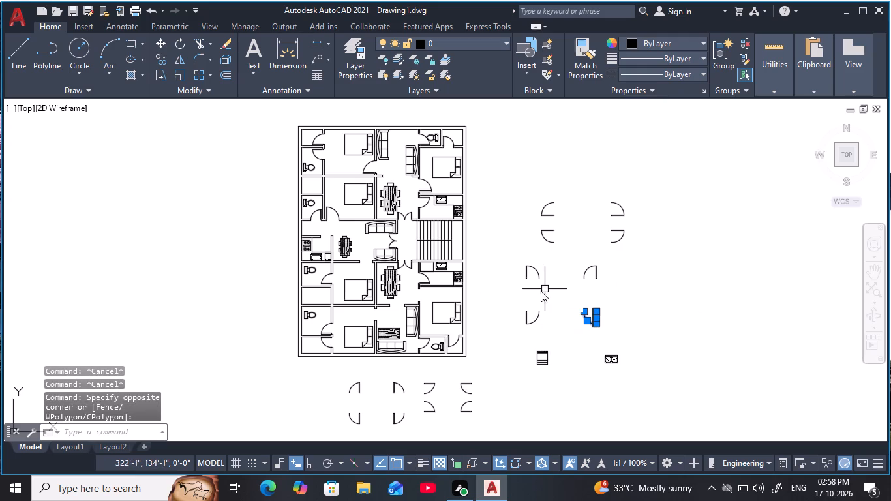
key("o")
key("space")
left_click(581, 311)
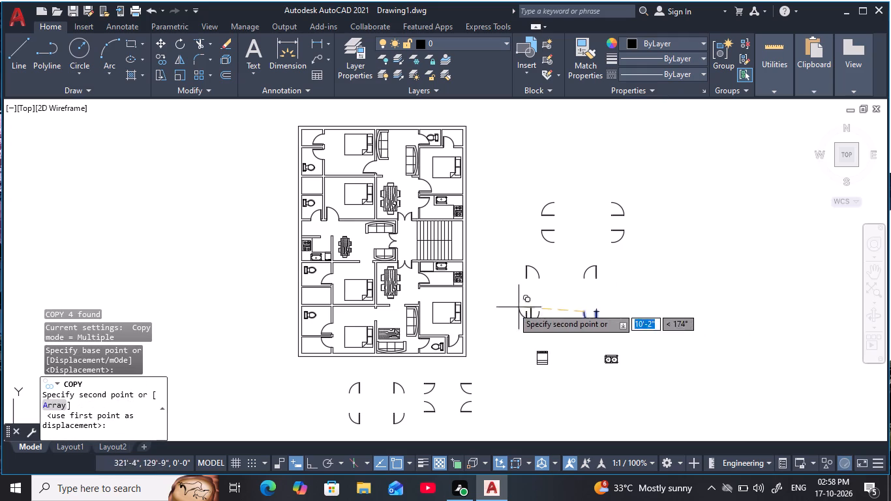
scroll(367, 269, "up", 4)
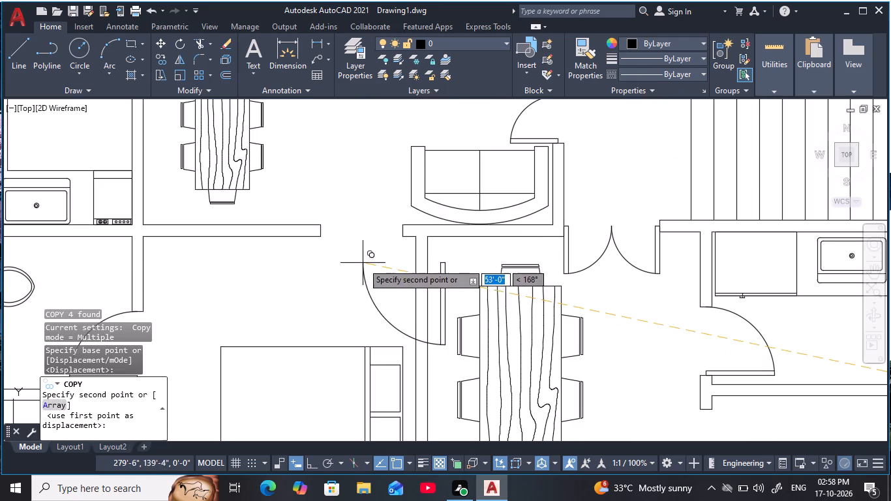
left_click(322, 233)
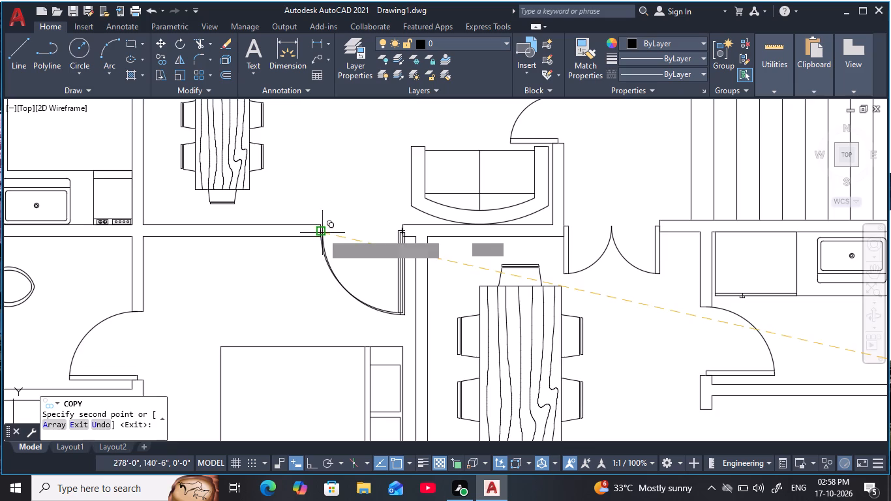
scroll(372, 342, "down", 2)
middle_click_drag(376, 341, 408, 293)
scroll(437, 345, "down", 1)
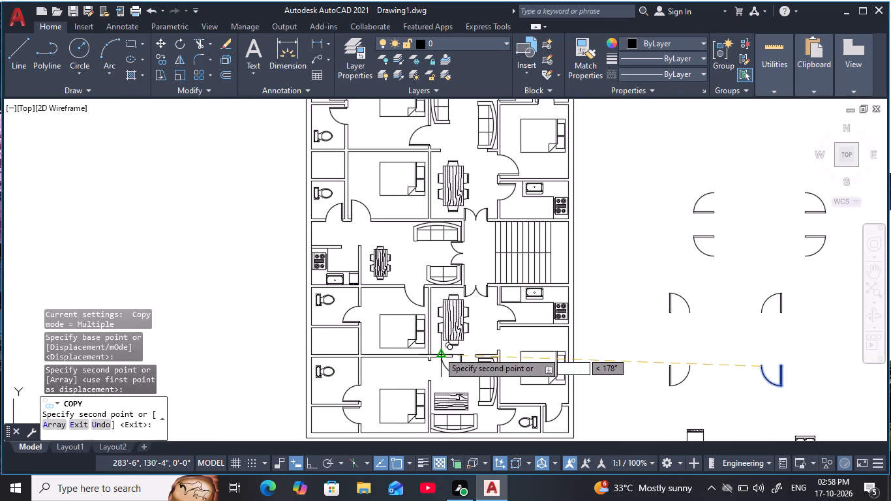
middle_click_drag(437, 327, 431, 252)
scroll(440, 254, "down", 1)
key("Escape")
key("Escape")
key("Escape")
key("Escape")
Copy the southwest door of the horizontal-leaf 3' set into the east wall opening of the southwest bedroom.
scroll(594, 293, "up", 1)
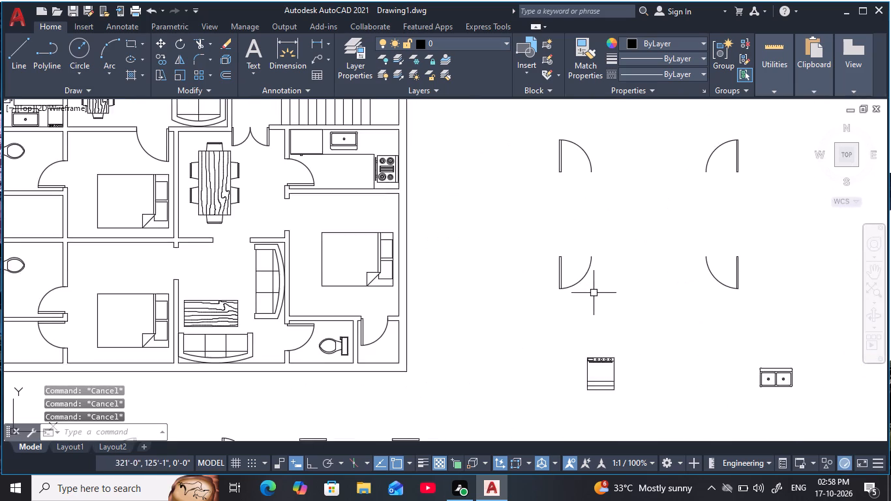
scroll(594, 293, "up", 1)
middle_click_drag(594, 293, 597, 379)
scroll(597, 380, "down", 2)
middle_click(592, 355)
key("Escape")
key("Escape")
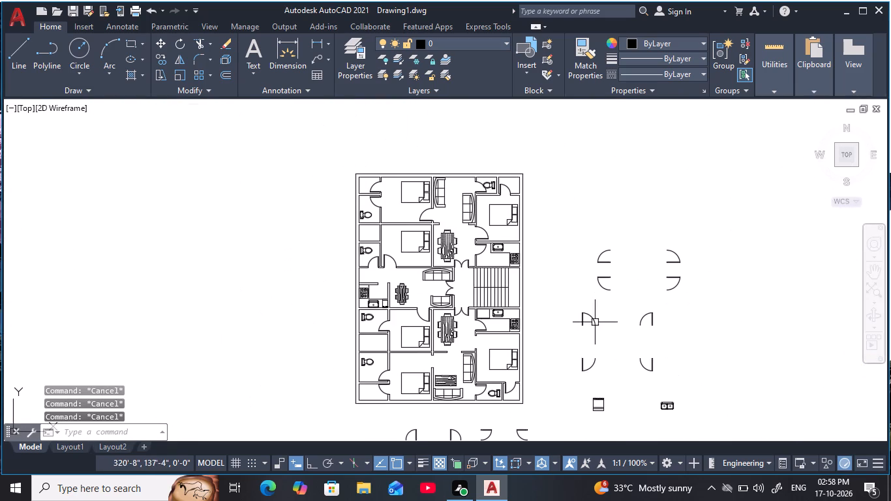
key("Escape")
key("Escape")
scroll(601, 315, "up", 2)
left_click(638, 277)
left_click(558, 192)
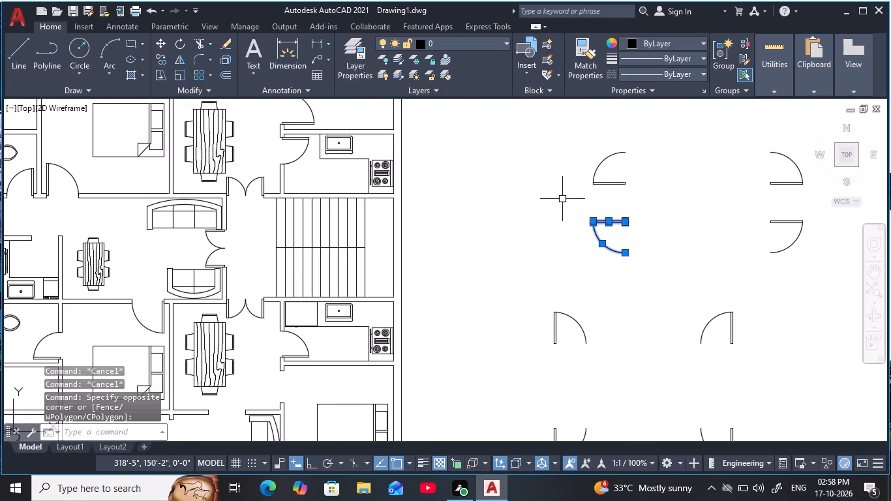
key("c")
key("o")
key("space")
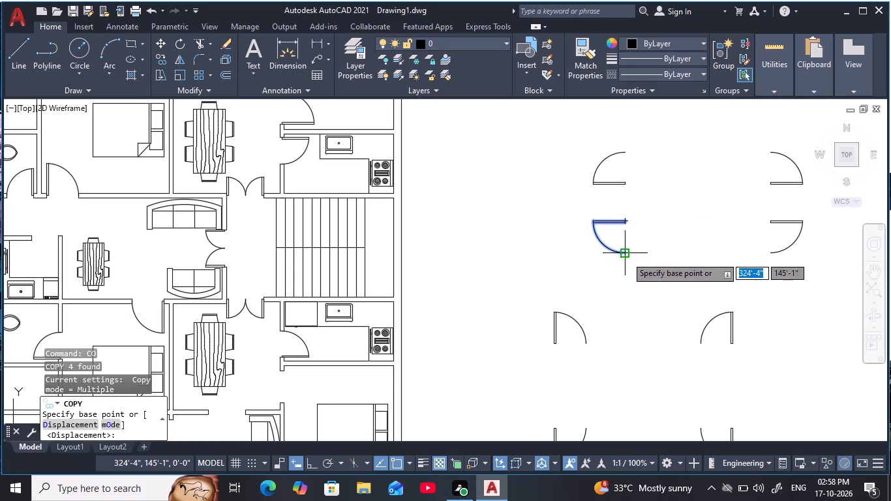
left_click(627, 256)
middle_click_drag(401, 367, 614, 243)
scroll(389, 323, "up", 1)
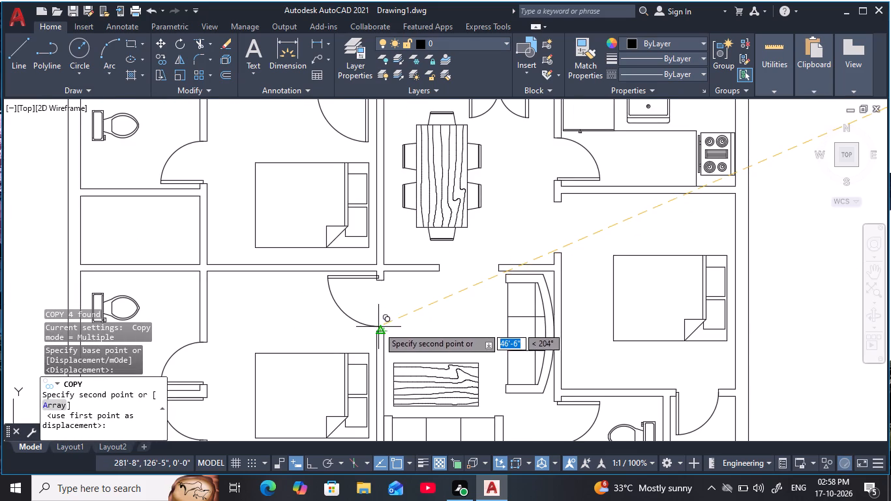
left_click(378, 327)
scroll(425, 315, "down", 1)
middle_click_drag(426, 315, 425, 329)
scroll(425, 329, "down", 1)
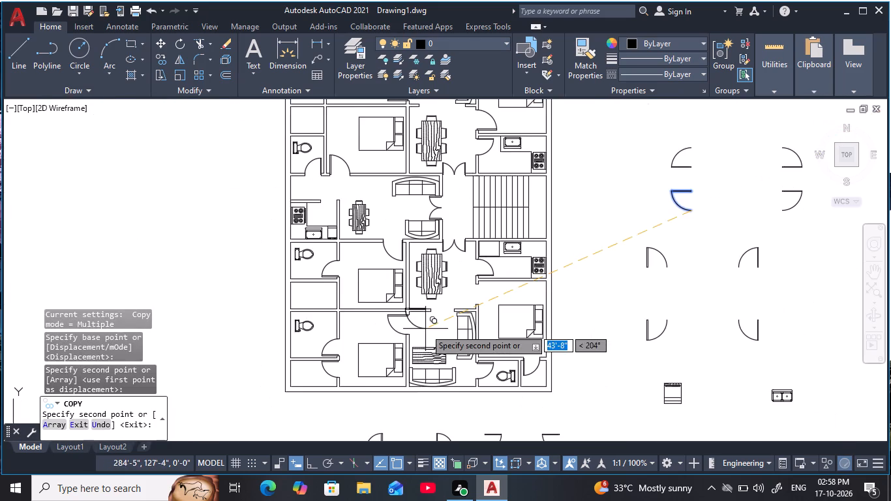
middle_click_drag(425, 329, 389, 338)
key("Escape")
key("Escape")
key("Escape")
key("Escape")
key("Escape")
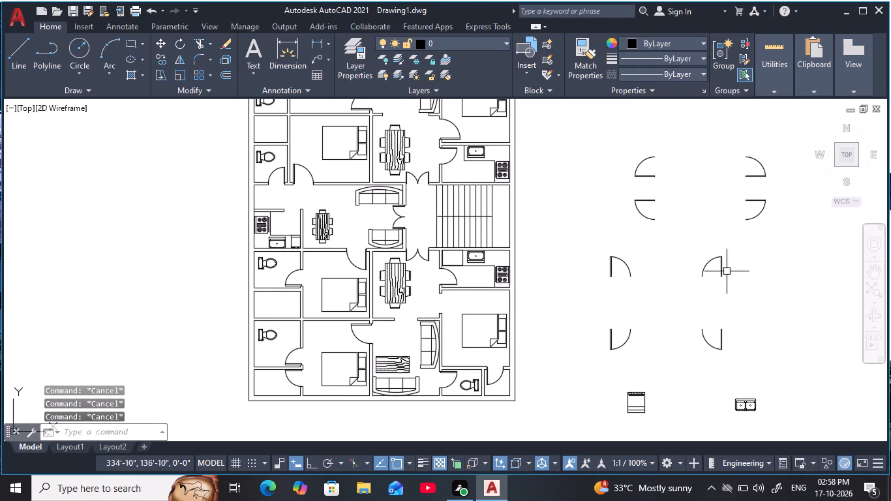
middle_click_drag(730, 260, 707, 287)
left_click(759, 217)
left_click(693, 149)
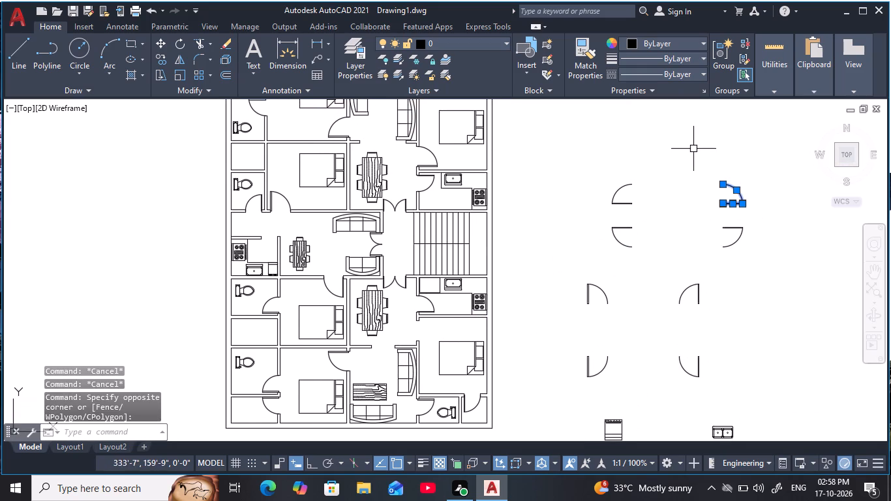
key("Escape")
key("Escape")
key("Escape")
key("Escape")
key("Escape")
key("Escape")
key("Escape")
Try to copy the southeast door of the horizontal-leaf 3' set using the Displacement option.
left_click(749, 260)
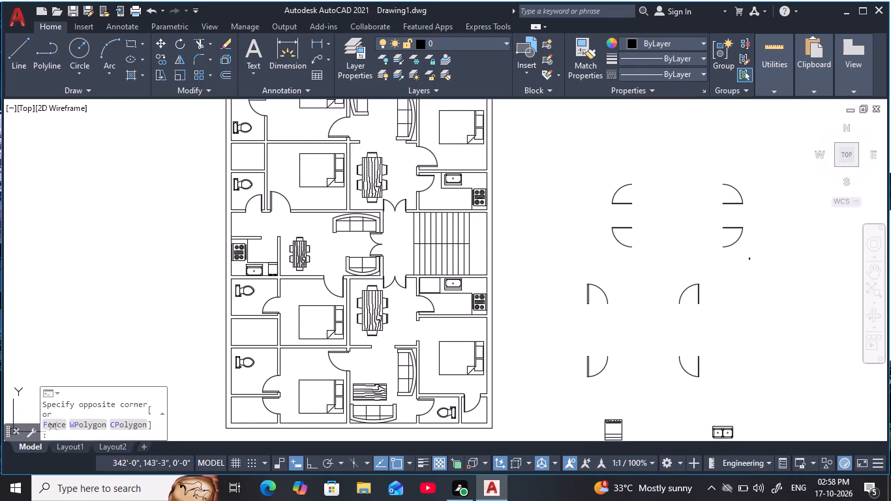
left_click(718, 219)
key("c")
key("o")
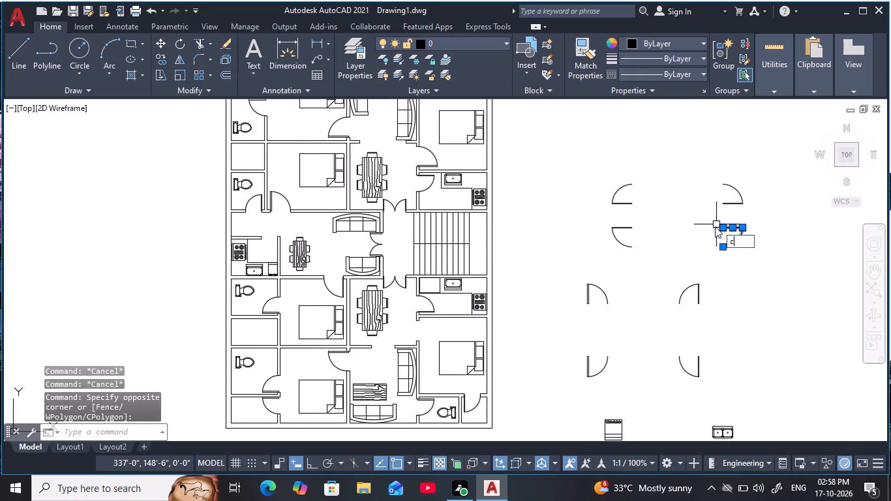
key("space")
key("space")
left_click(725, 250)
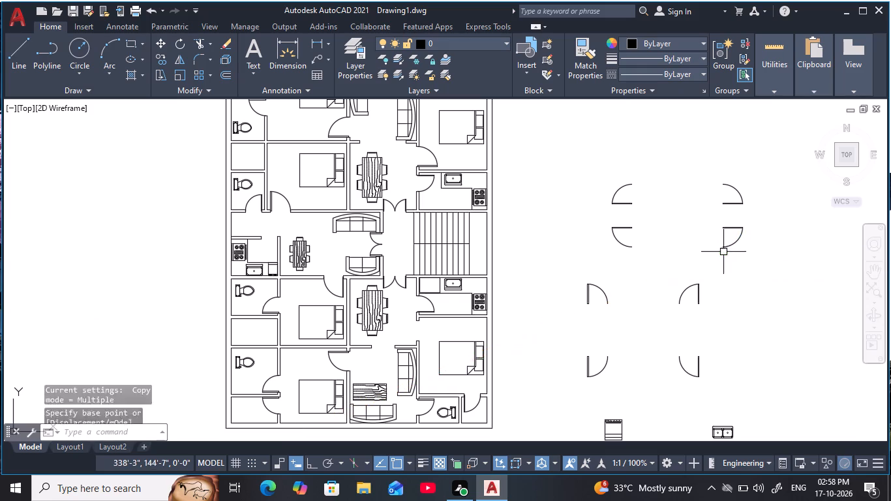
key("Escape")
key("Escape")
Copy the southeast door of the horizontal-leaf 3' set into the west wall opening of the southeast bedroom, just south of the kitchen.
left_click(781, 258)
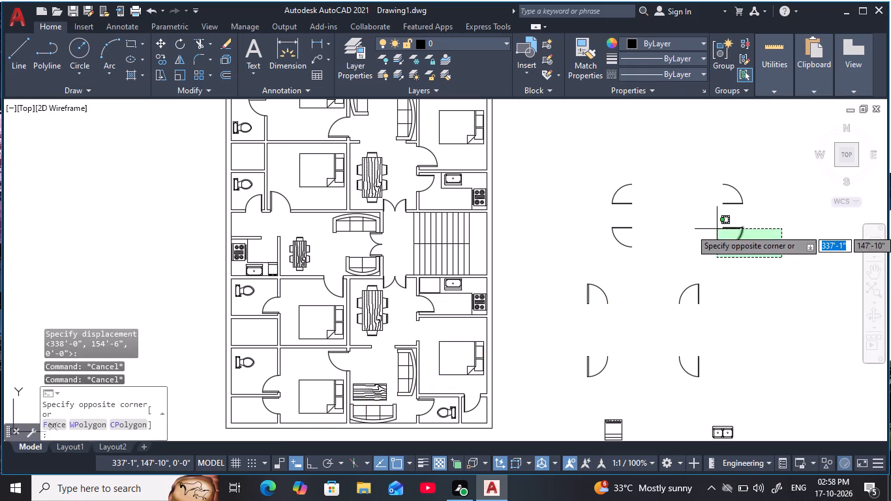
left_click(710, 221)
key("c")
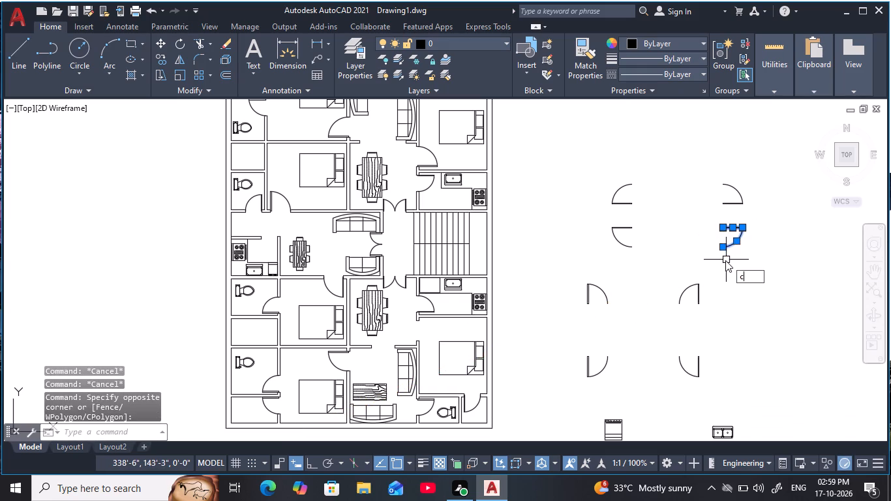
key("o")
key("space")
left_click(726, 249)
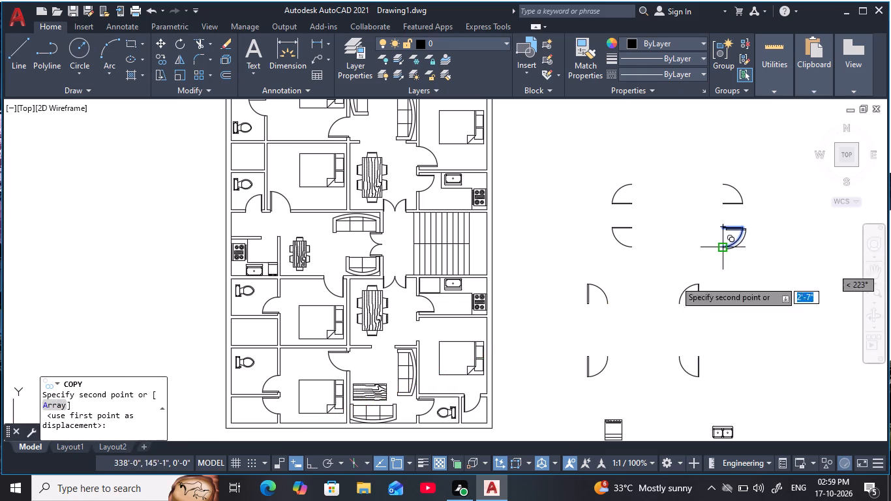
scroll(411, 340, "up", 3)
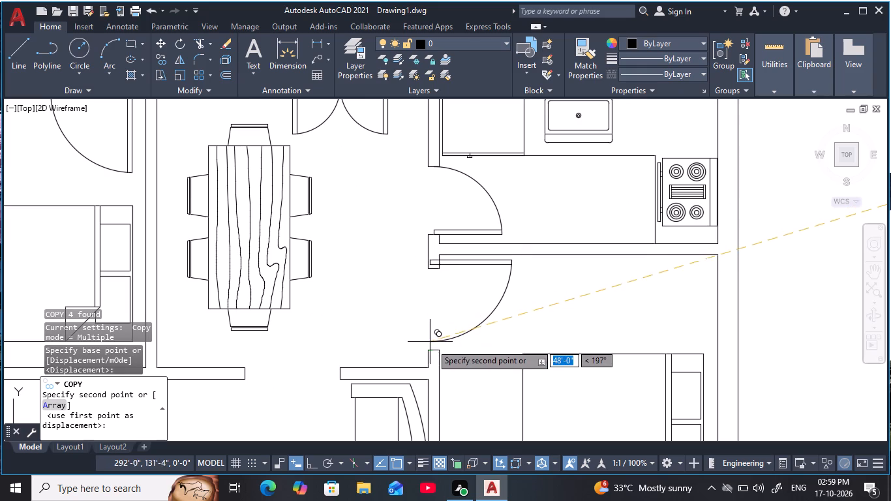
left_click(432, 344)
scroll(436, 344, "down", 2)
middle_click_drag(436, 344, 436, 366)
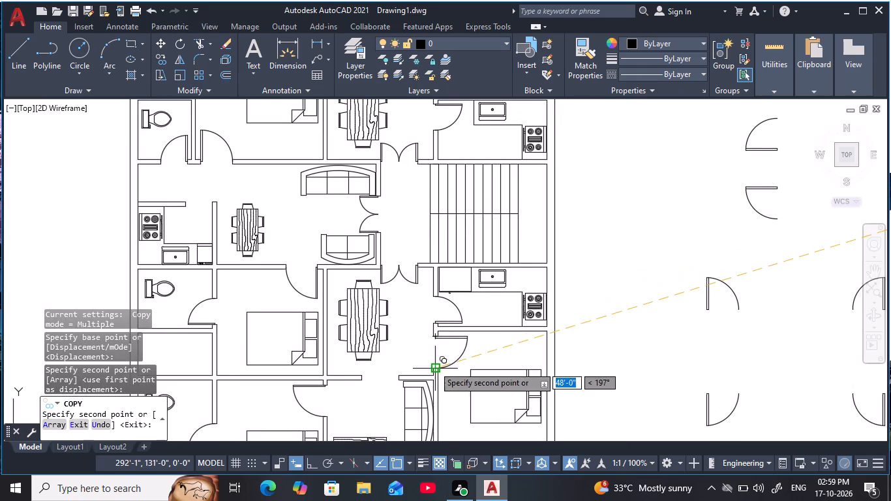
middle_click_drag(419, 357, 489, 259)
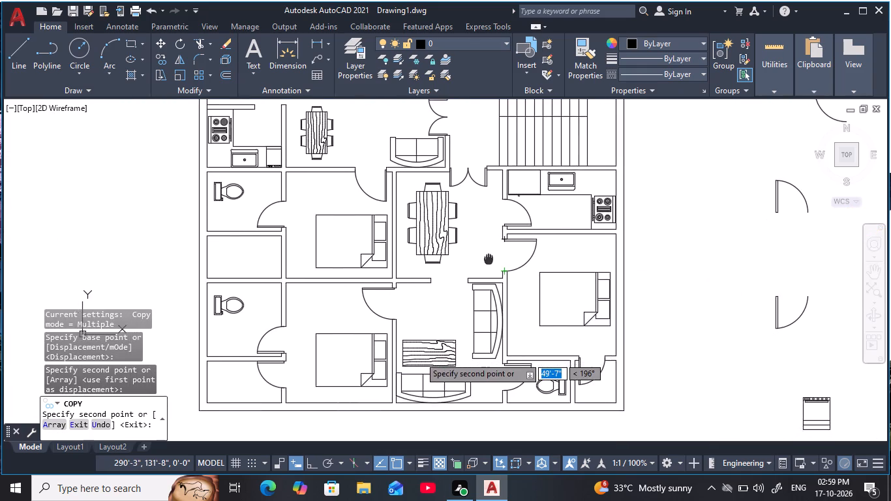
middle_click_drag(489, 259, 504, 241)
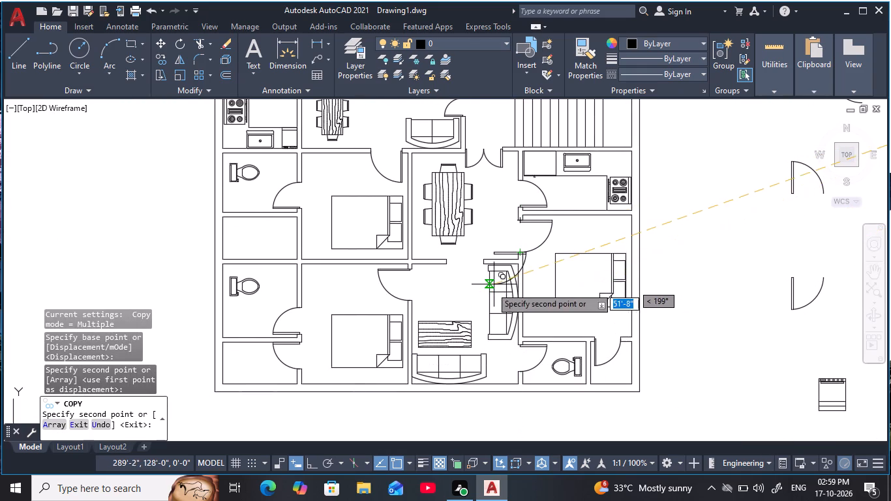
middle_click_drag(462, 279, 423, 382)
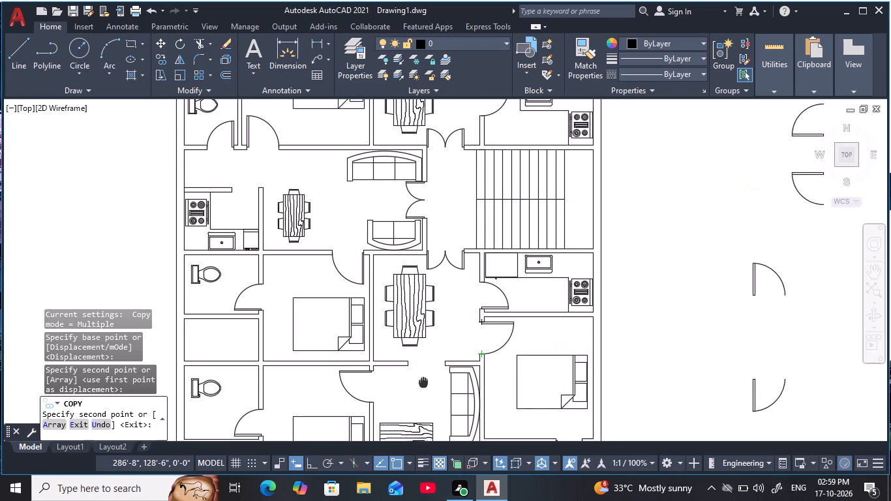
middle_click_drag(423, 382, 414, 404)
scroll(431, 228, "down", 1)
middle_click_drag(432, 243, 427, 352)
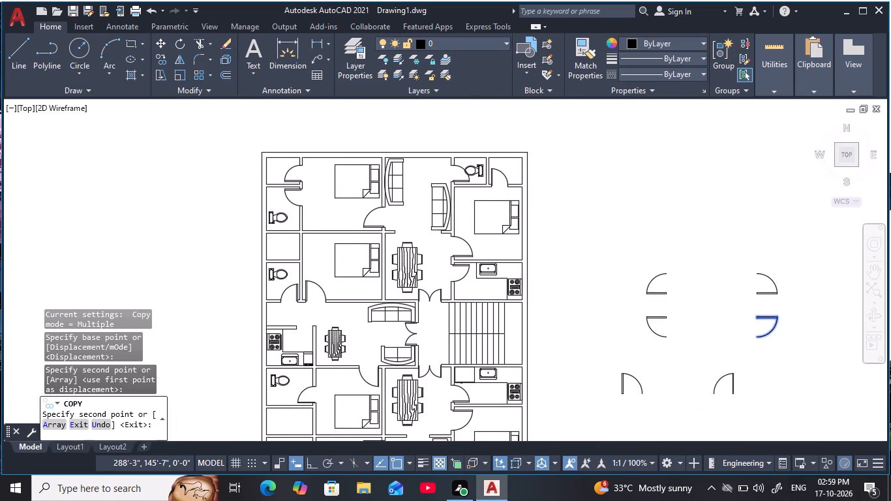
middle_click_drag(427, 352, 468, 233)
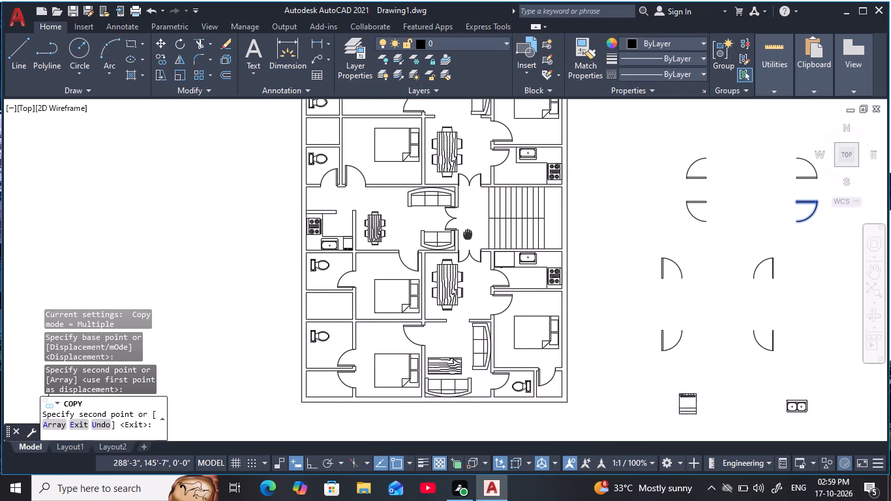
middle_click_drag(468, 233, 479, 207)
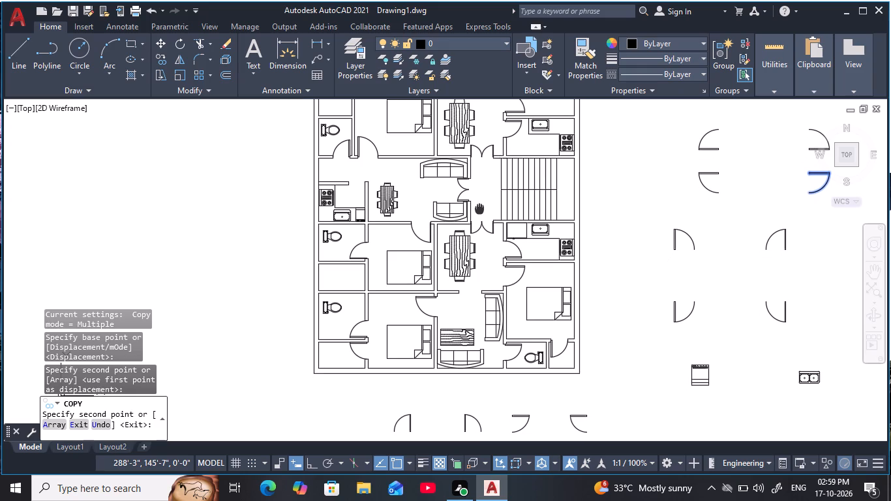
middle_click_drag(479, 207, 478, 216)
key("Escape")
key("Escape")
key("Escape")
key("Escape")
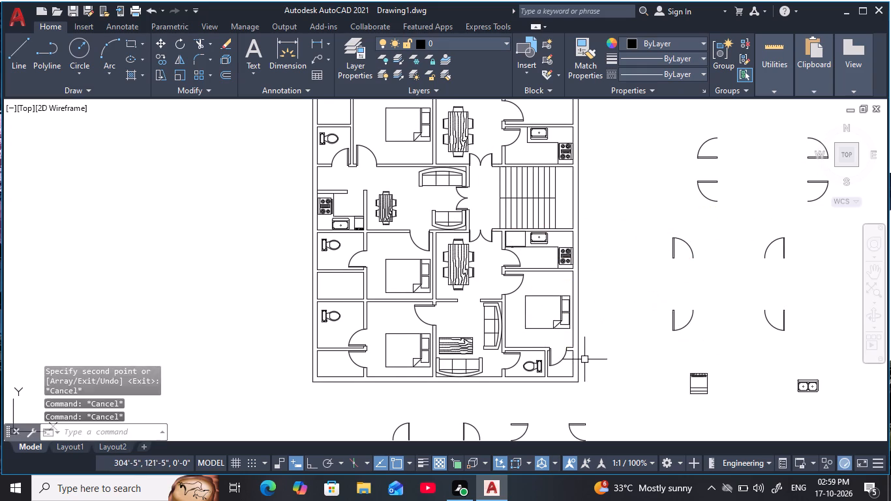
key("Escape")
key("Escape")
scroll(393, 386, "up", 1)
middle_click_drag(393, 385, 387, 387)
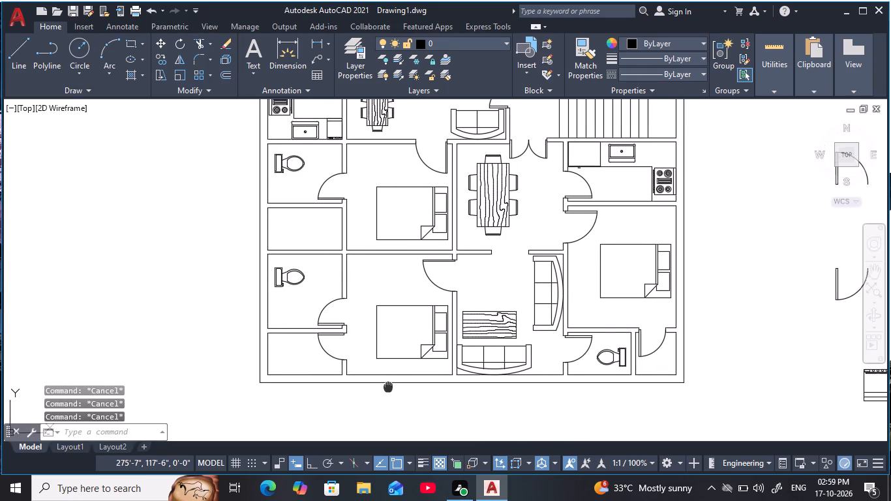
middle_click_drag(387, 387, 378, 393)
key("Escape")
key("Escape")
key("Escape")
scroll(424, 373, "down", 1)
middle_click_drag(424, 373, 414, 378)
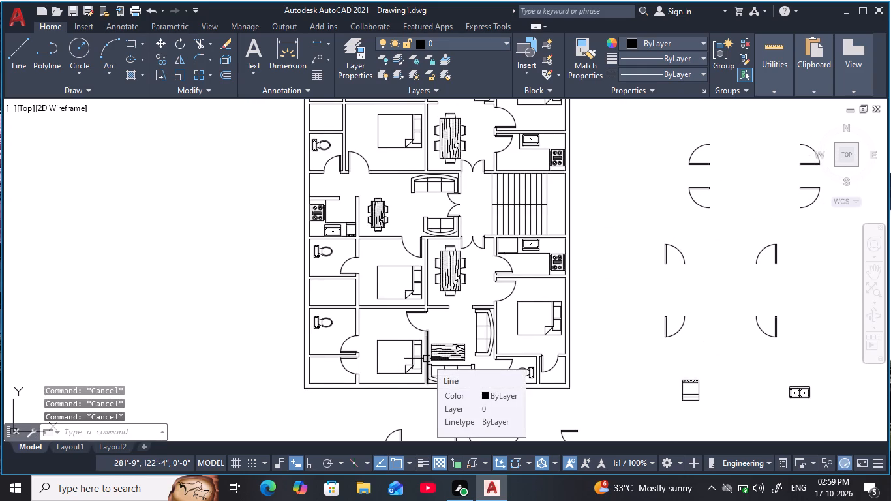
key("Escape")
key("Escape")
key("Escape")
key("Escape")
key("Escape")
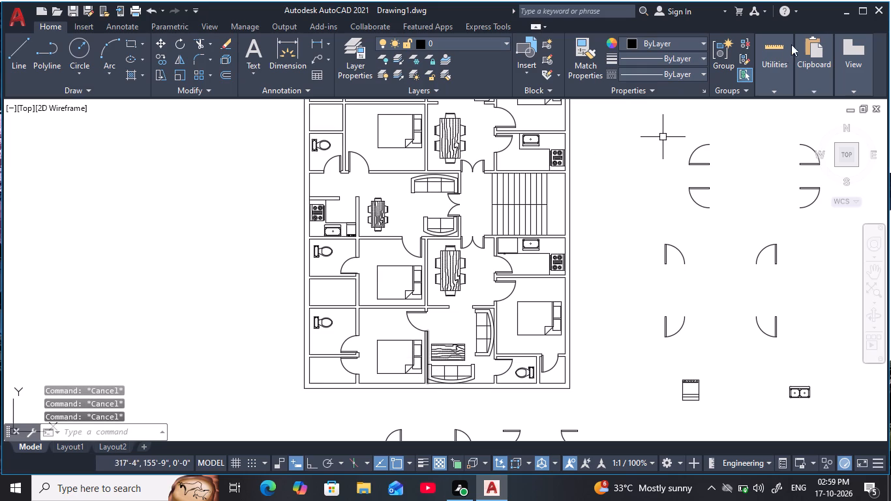
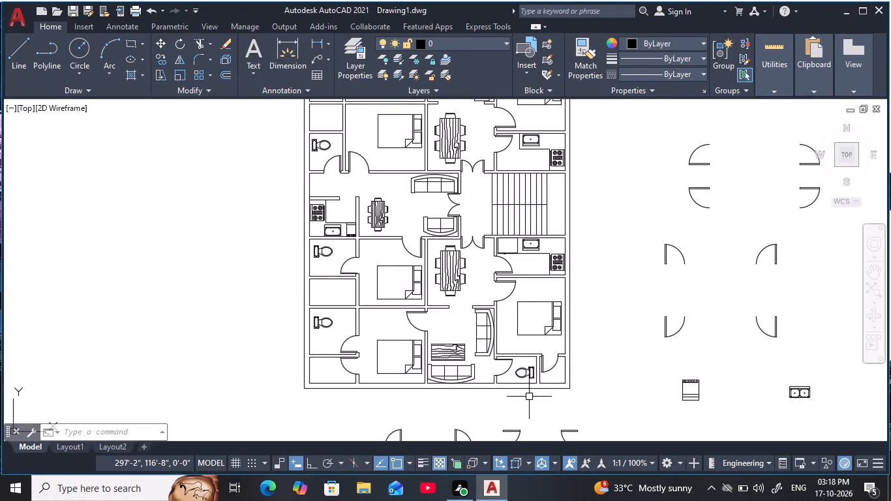
Look over the whole floor plan, checking the placed doors and the rooms around the central staircase.
middle_click_drag(472, 284, 510, 344)
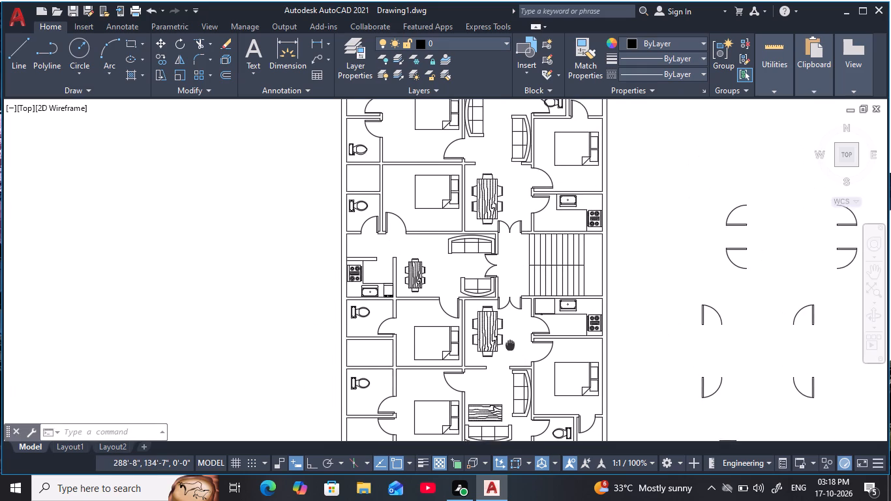
middle_click_drag(510, 344, 511, 342)
scroll(515, 337, "down", 1)
middle_click_drag(515, 337, 498, 314)
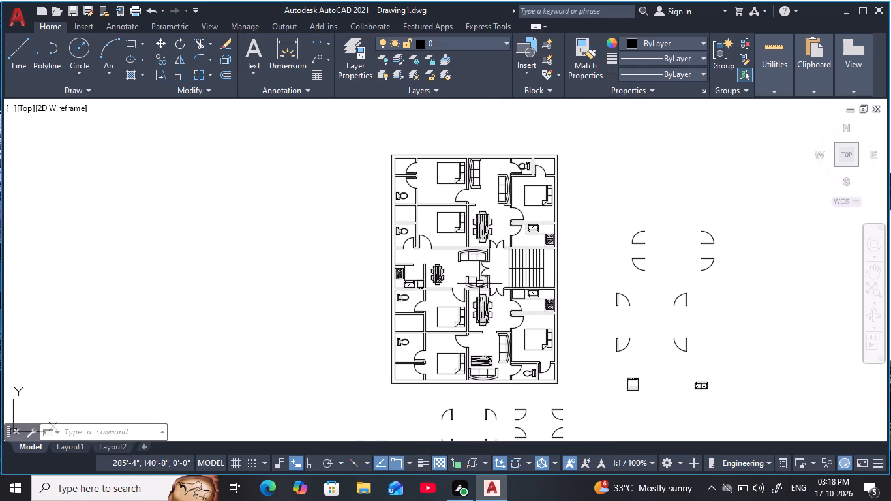
scroll(439, 237, "up", 1)
middle_click_drag(438, 237, 432, 288)
key("Escape")
scroll(432, 288, "up", 1)
key("Escape")
middle_click_drag(423, 261, 421, 261)
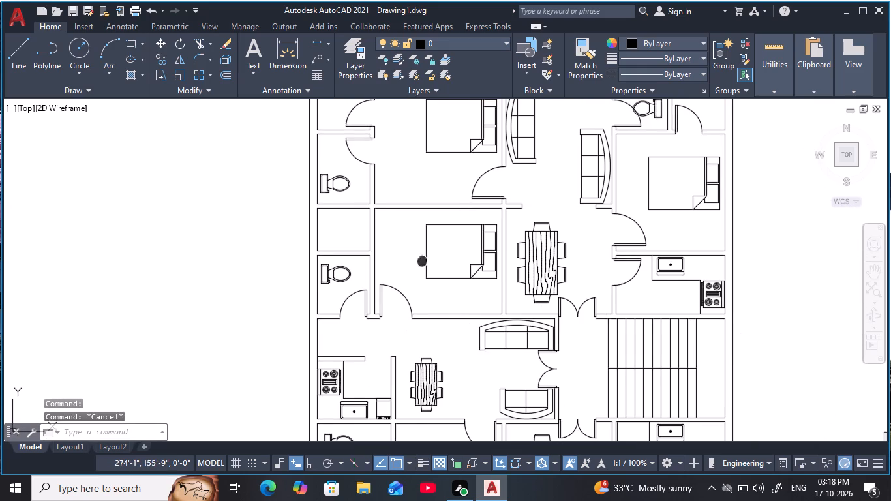
middle_click_drag(421, 261, 329, 220)
scroll(337, 225, "down", 3)
scroll(451, 250, "up", 1)
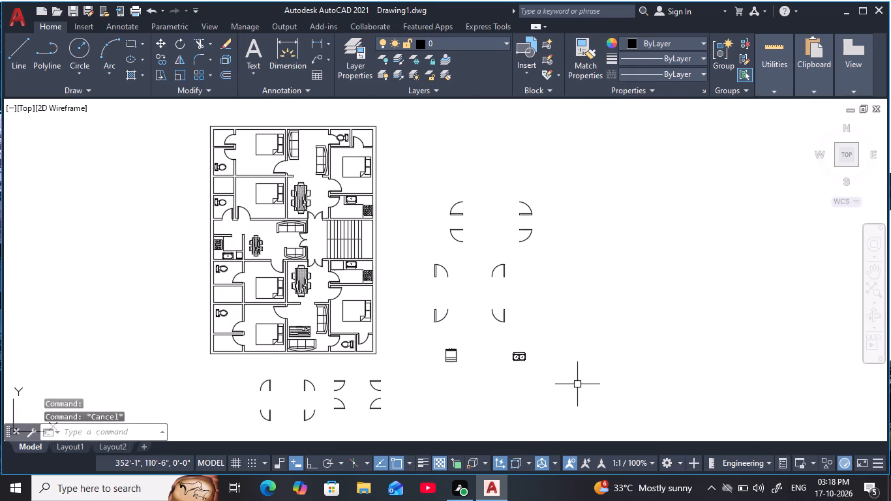
middle_click_drag(395, 318, 498, 320)
scroll(442, 239, "up", 2)
middle_click_drag(442, 239, 447, 248)
key("Escape")
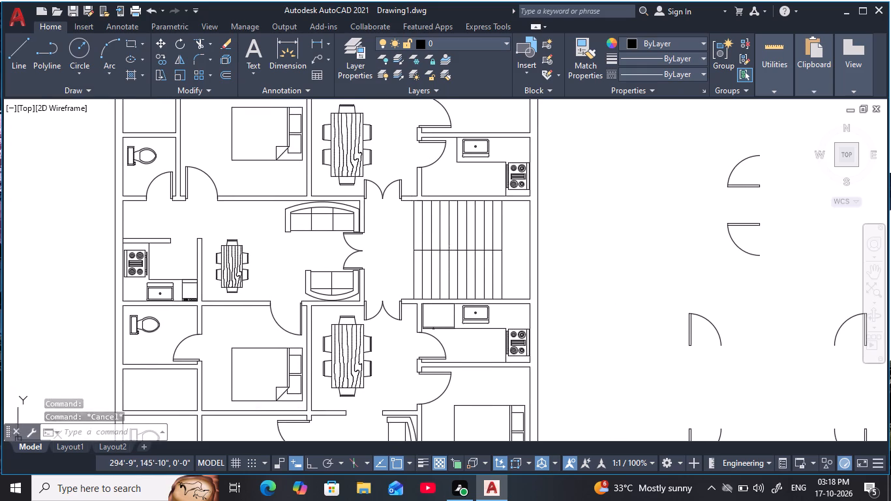
key("Escape")
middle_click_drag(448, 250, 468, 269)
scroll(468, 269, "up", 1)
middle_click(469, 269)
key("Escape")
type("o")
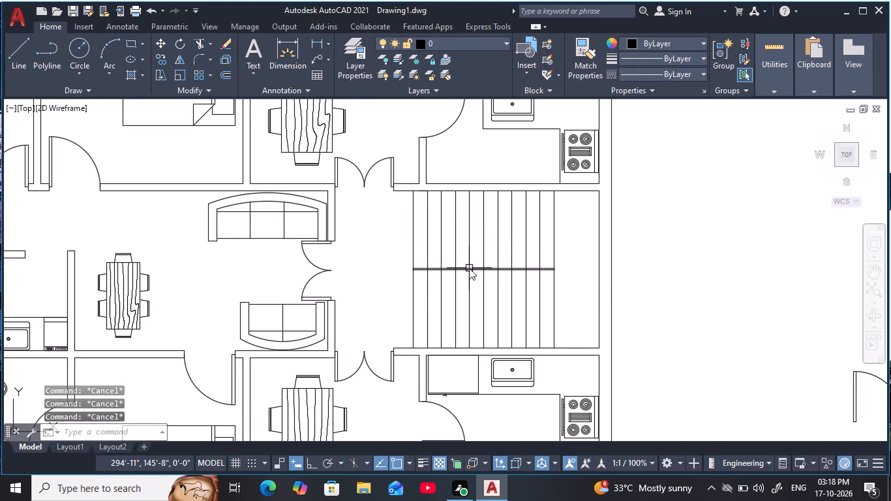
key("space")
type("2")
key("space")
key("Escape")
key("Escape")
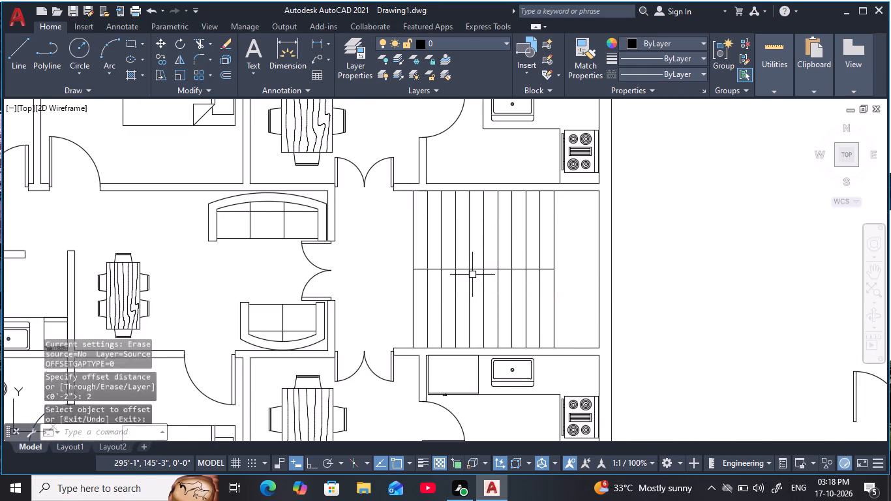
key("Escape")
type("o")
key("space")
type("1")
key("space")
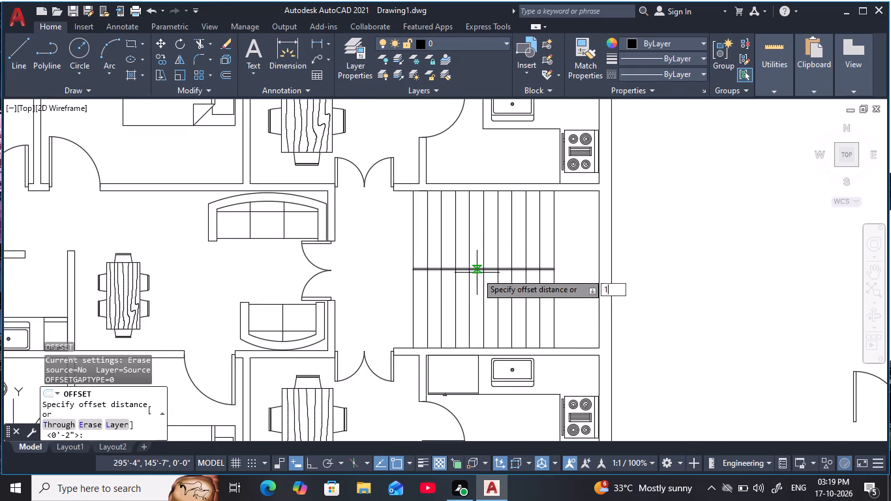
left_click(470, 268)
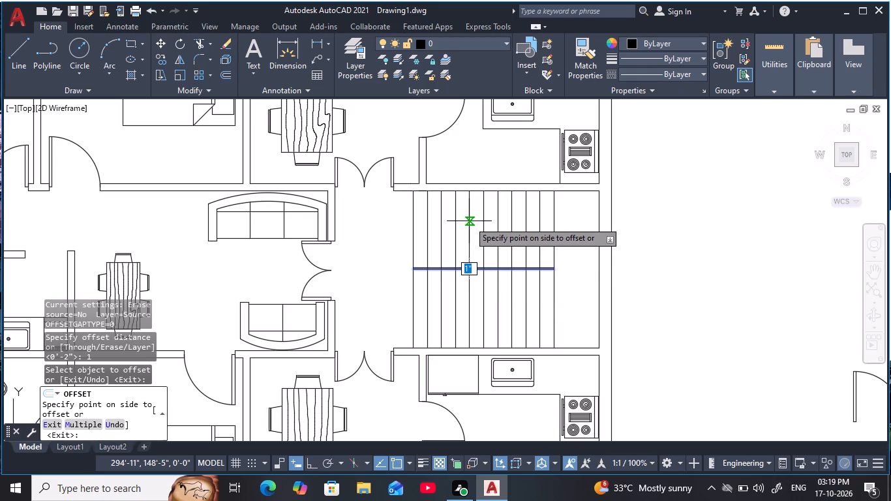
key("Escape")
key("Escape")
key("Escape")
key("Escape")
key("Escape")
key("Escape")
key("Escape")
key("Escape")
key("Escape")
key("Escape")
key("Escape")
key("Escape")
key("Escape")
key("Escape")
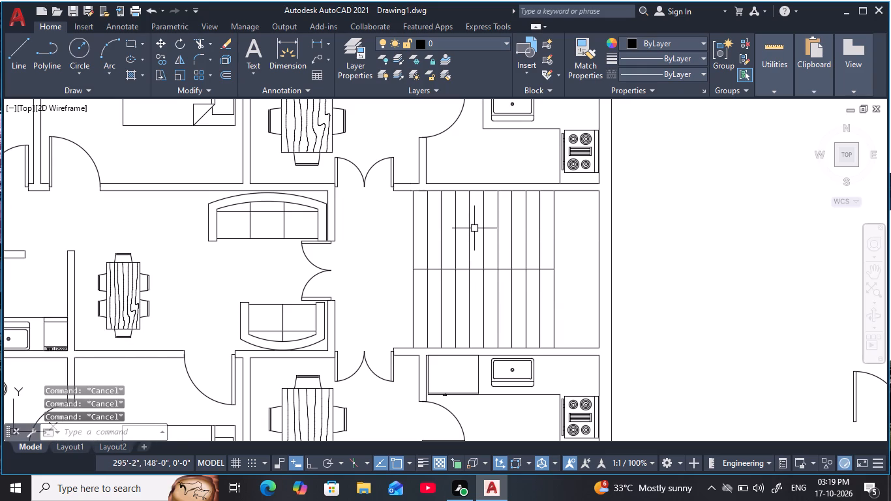
Offset the staircase's horizontal centre line 2" to both the north and south sides.
type("o 2")
key("space")
left_click(463, 270)
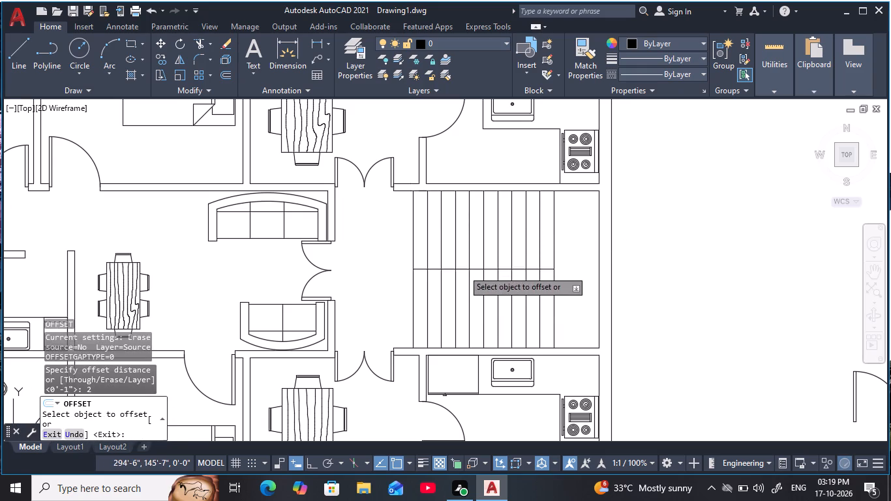
left_click(462, 240)
left_click(462, 270)
left_click(463, 298)
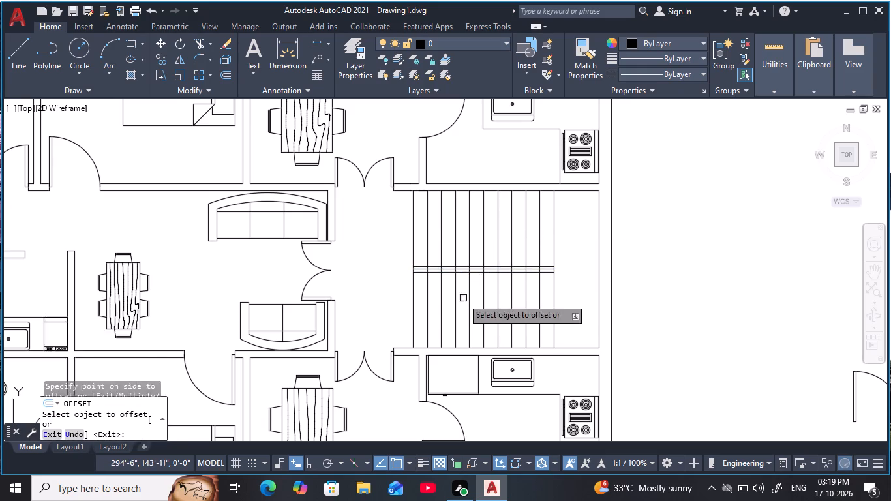
key("Escape")
Trim away the original centre line and the tread line pieces between the staircase's two offset lines, leaving an open strip.
scroll(448, 269, "up", 4)
key("Escape")
middle_click_drag(448, 269, 442, 263)
key("Escape")
scroll(442, 263, "down", 2)
key("Escape")
middle_click_drag(441, 263, 437, 269)
key("Escape")
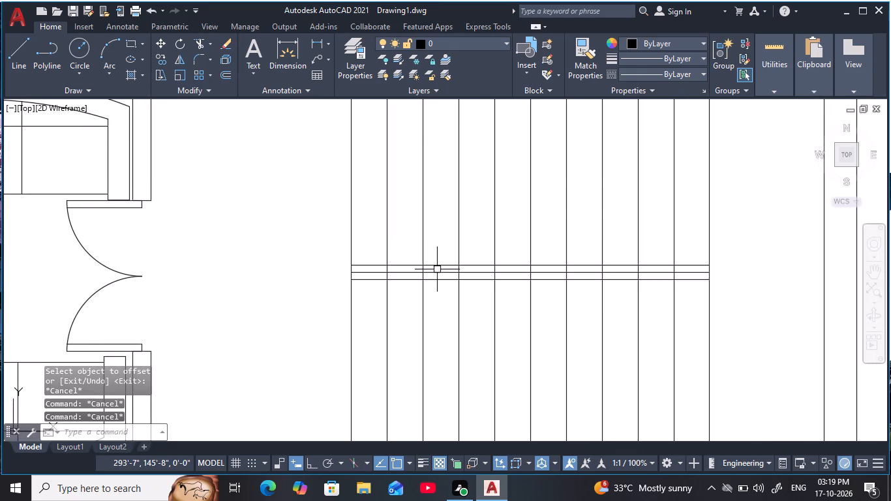
key("Escape")
type("tr")
key("space")
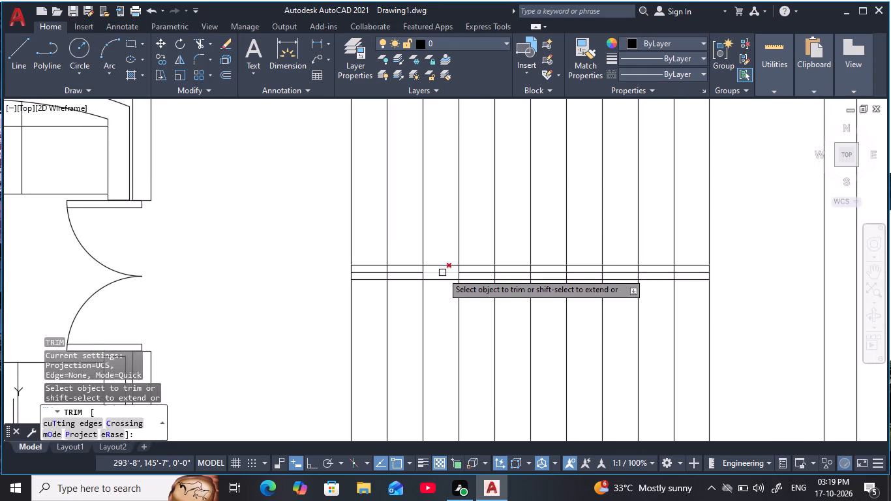
left_click(443, 273)
left_click(425, 273)
left_click(383, 271)
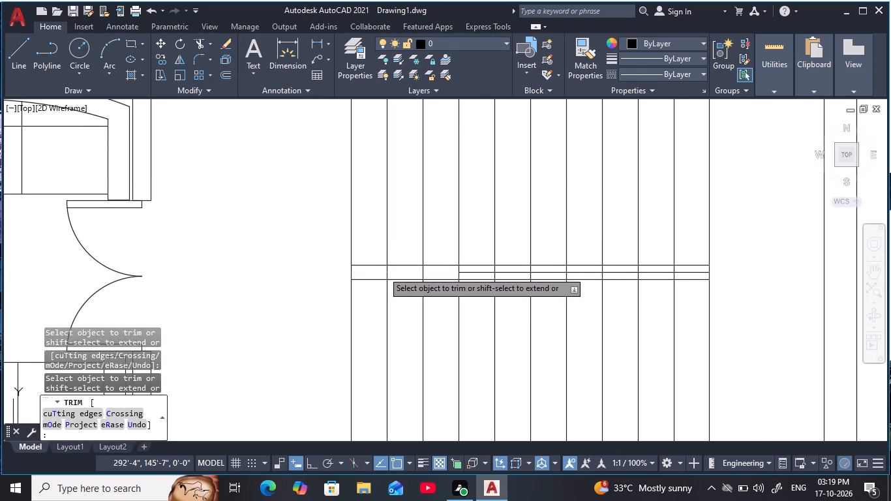
left_click(387, 275)
left_click_drag(387, 273, 448, 278)
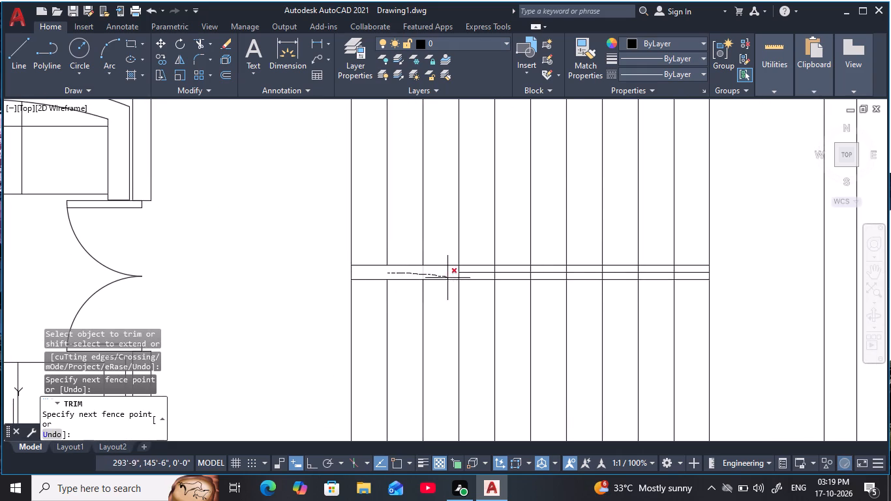
left_click_drag(448, 278, 549, 274)
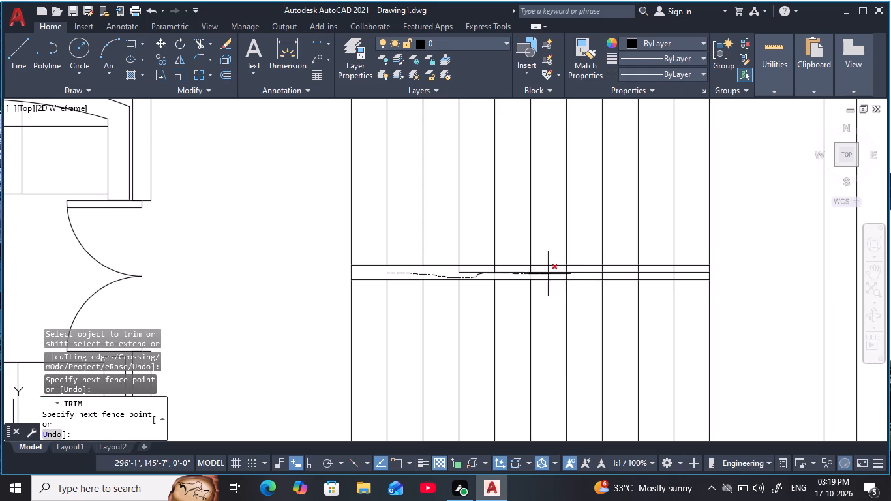
left_click_drag(549, 274, 661, 271)
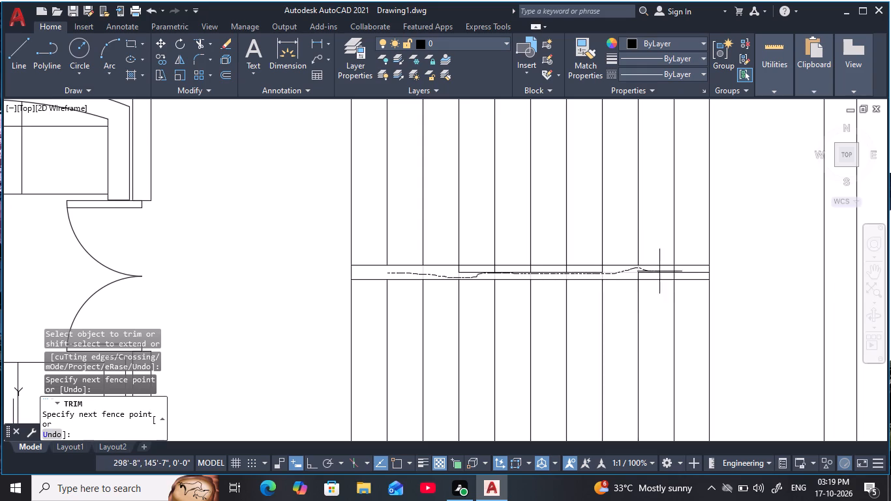
left_click_drag(661, 271, 631, 275)
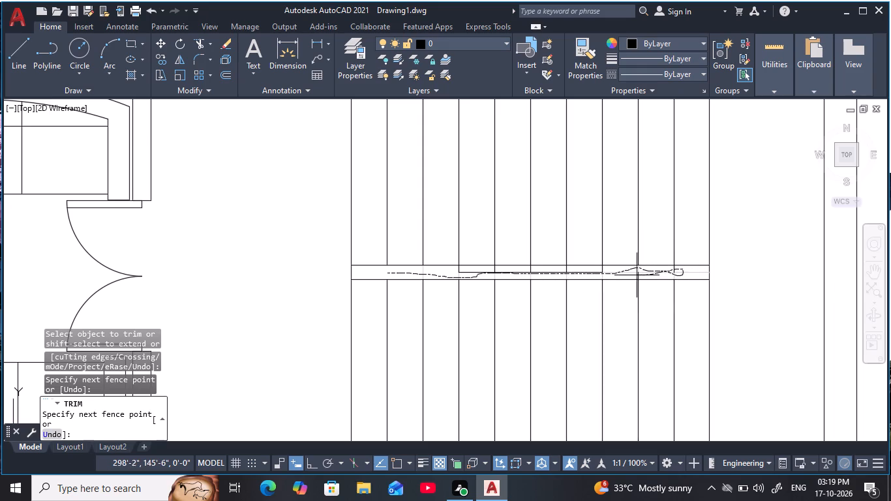
left_click_drag(631, 275, 603, 275)
left_click_drag(608, 271, 608, 270)
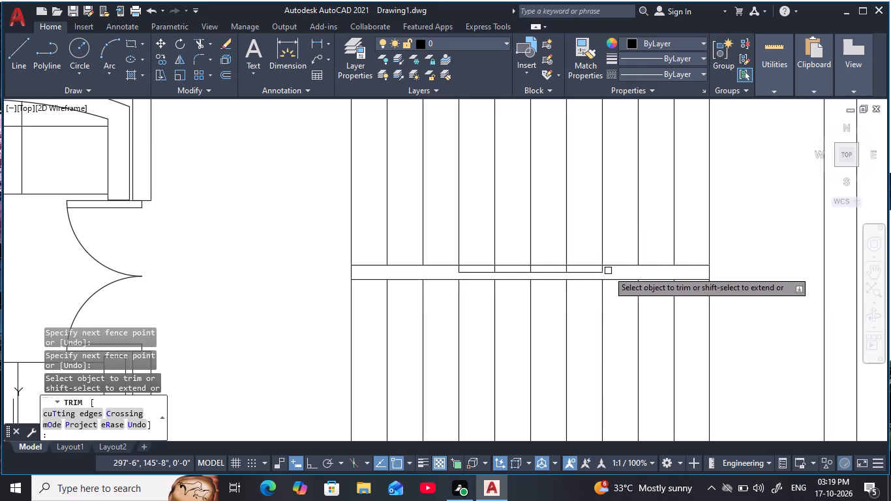
left_click_drag(608, 270, 457, 273)
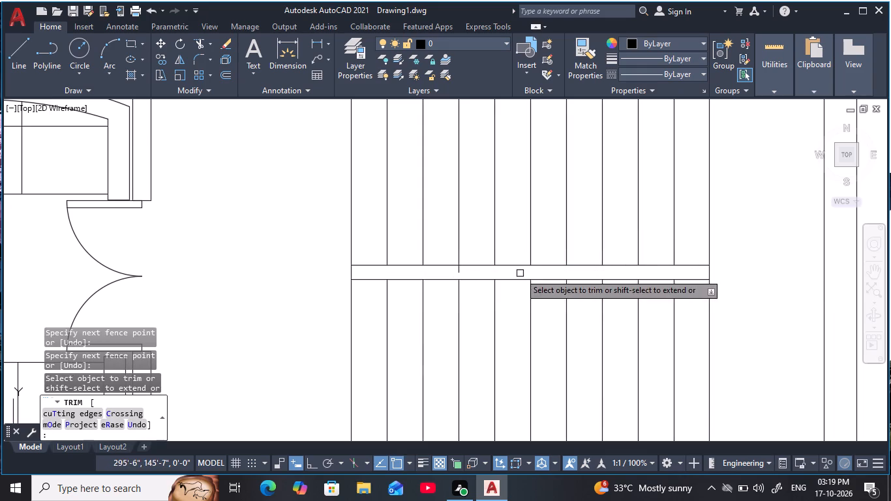
left_click_drag(464, 271, 438, 270)
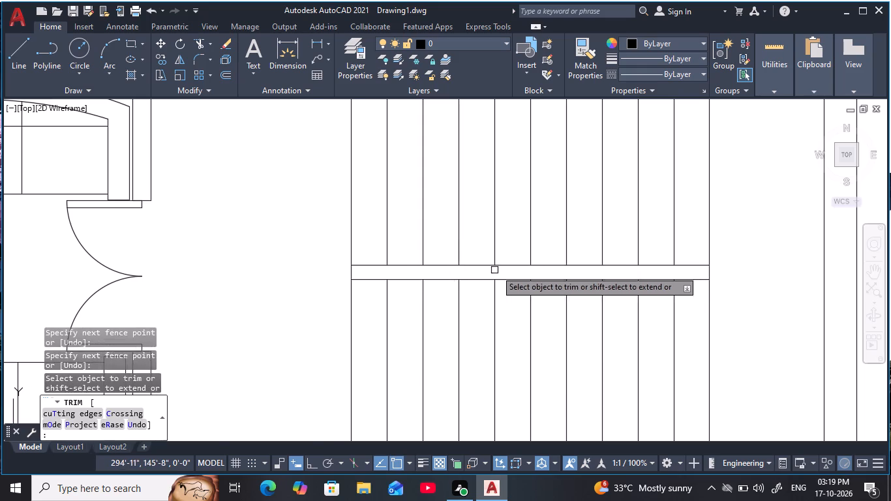
scroll(503, 270, "down", 2)
middle_click_drag(511, 269, 570, 266)
scroll(571, 267, "down", 2)
key("Escape")
key("Escape")
key("Escape")
key("Escape")
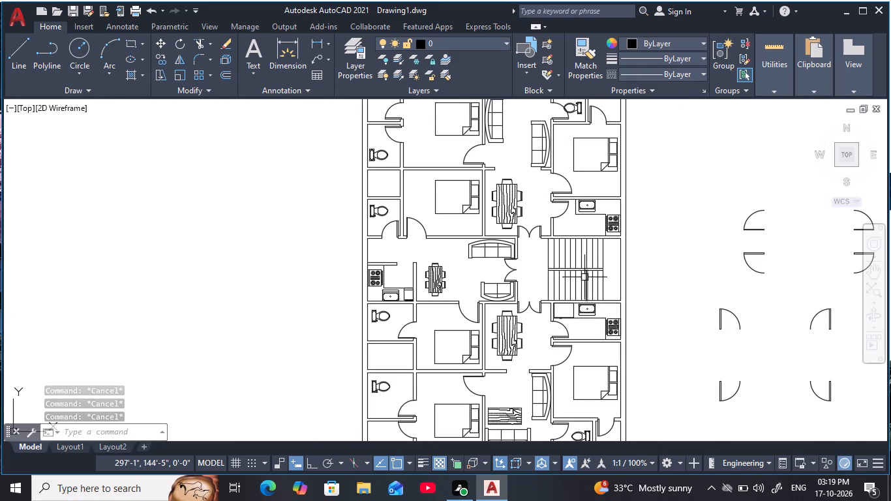
key("Escape")
key("Escape")
Draw a 4' by 9" horizontal rectangle from lines in the empty area west of the floor plan, with Ortho on.
scroll(623, 275, "down", 1)
middle_click_drag(623, 275, 582, 259)
key("Escape")
key("Escape")
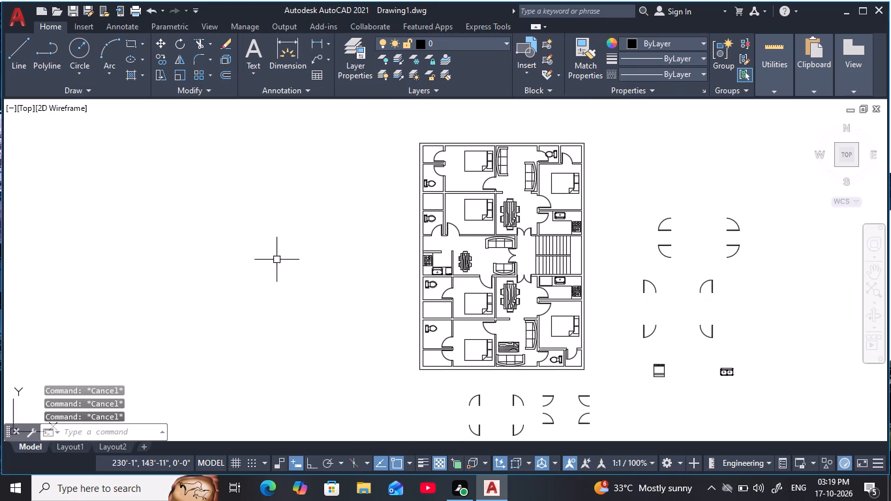
key("Escape")
key("Escape")
middle_click_drag(350, 273, 361, 273)
key("Escape")
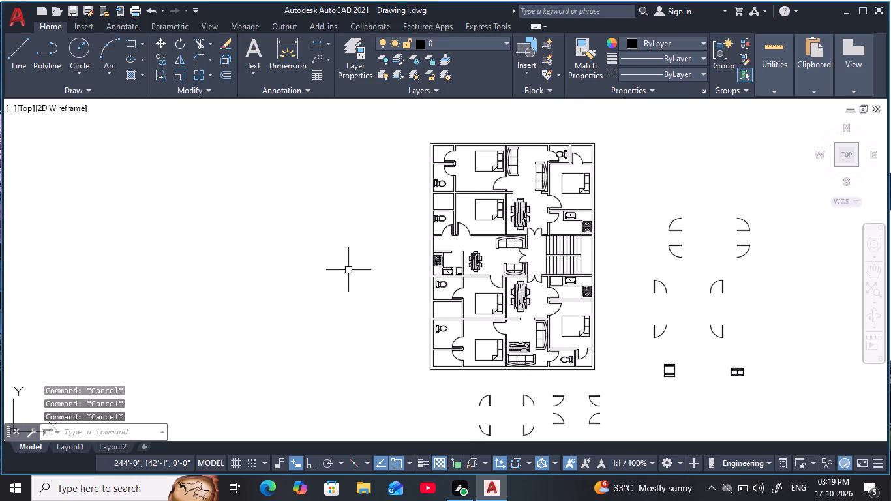
type("l")
key("space")
left_click(288, 237)
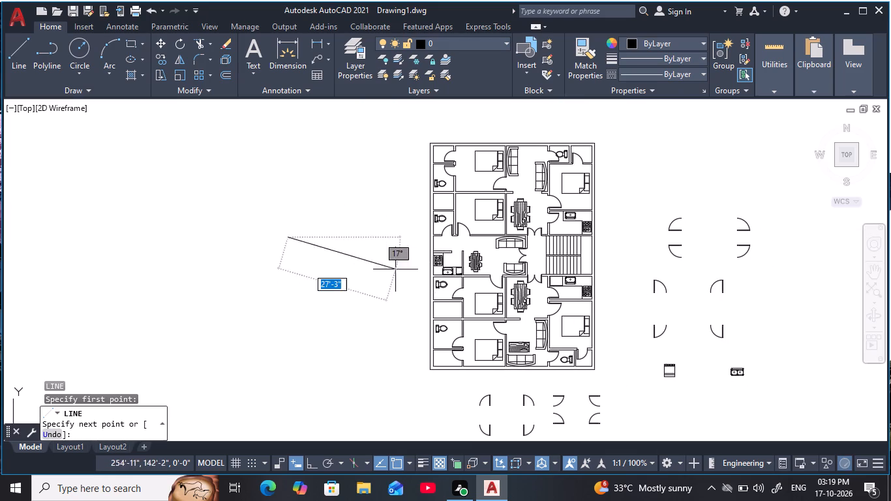
key("F8")
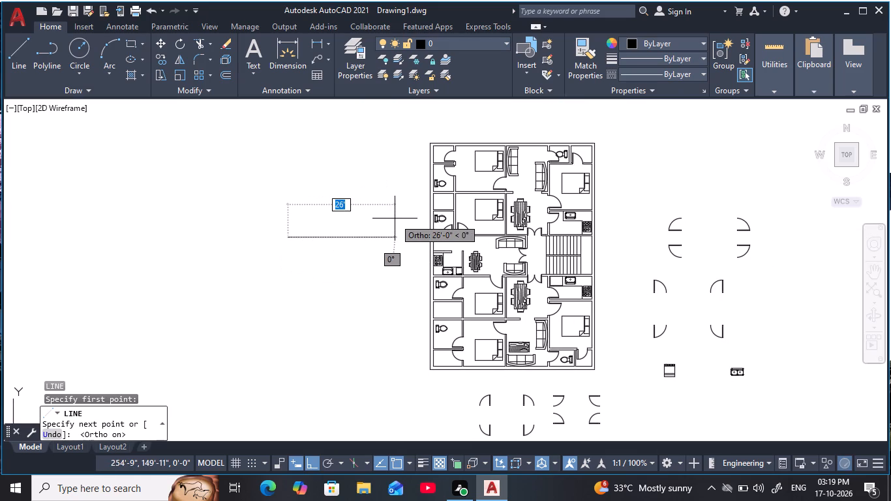
type("4'")
key("space")
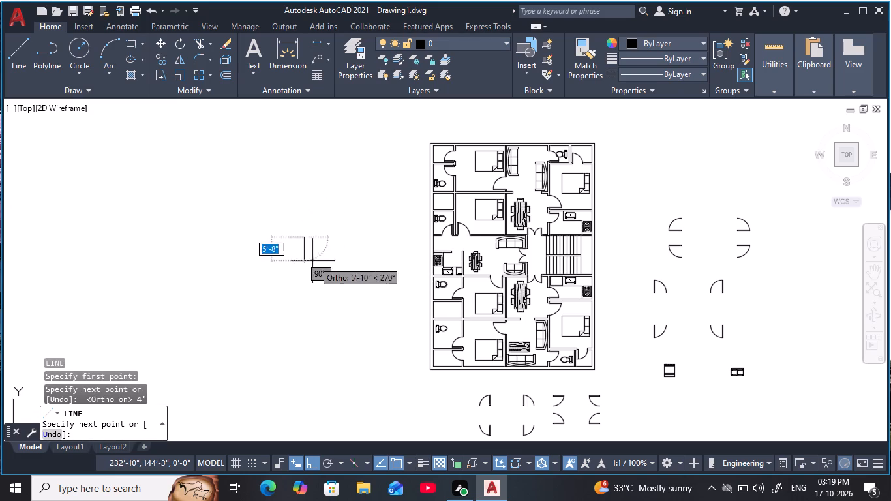
type("9")
key("space")
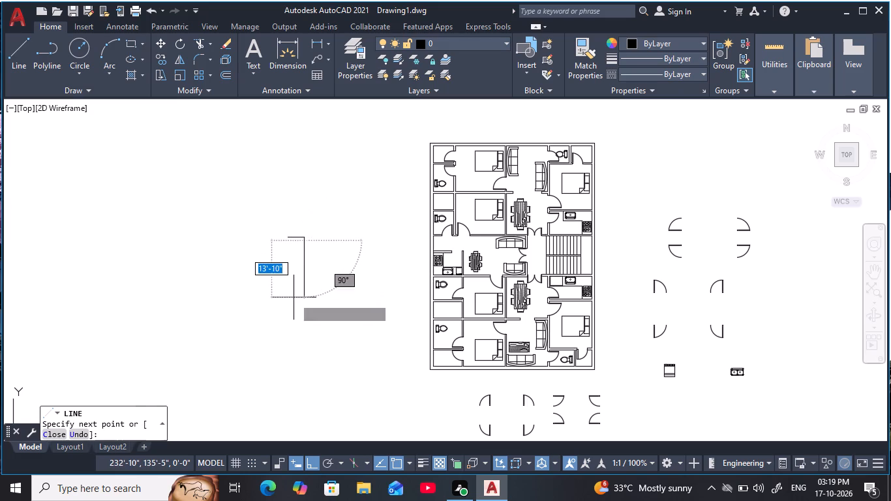
type("4'")
key("space")
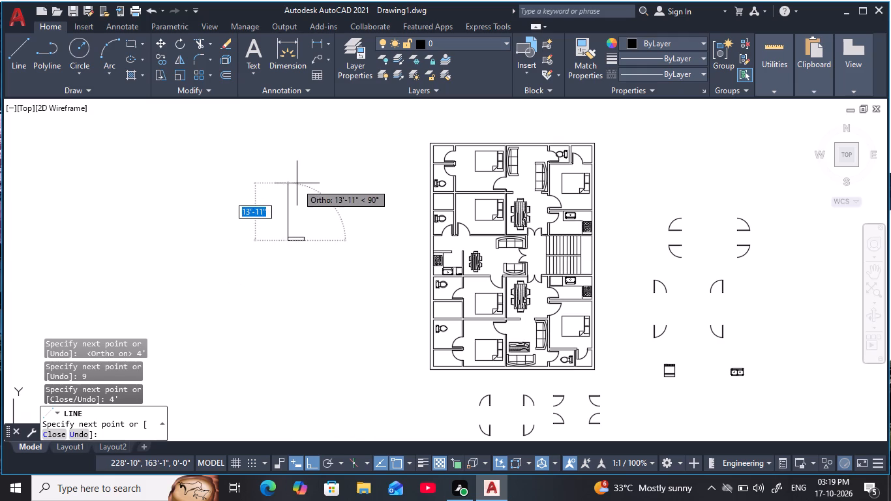
type("9")
key("space")
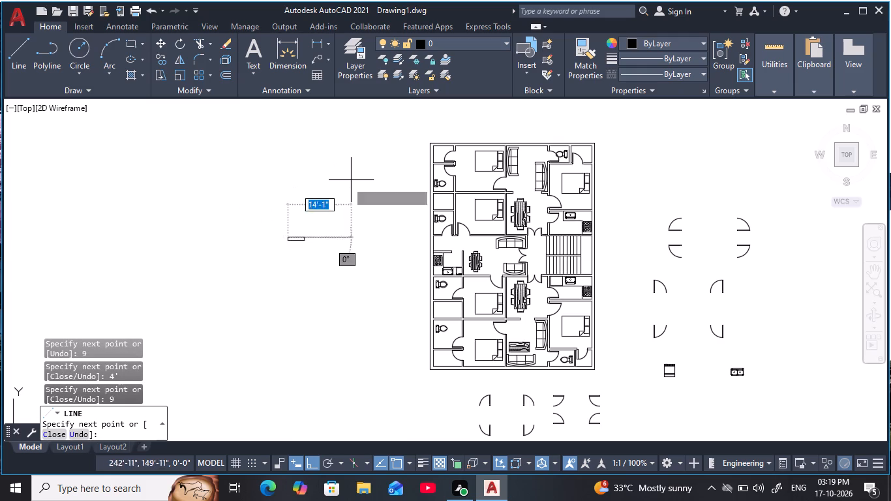
key("Escape")
key("Escape")
key("Escape")
key("Escape")
key("Escape")
Draw a lengthwise centre line in the 4' by 9" rectangle between the midpoints of its short sides.
scroll(298, 239, "up", 4)
key("Escape")
middle_click_drag(300, 239, 325, 233)
key("Escape")
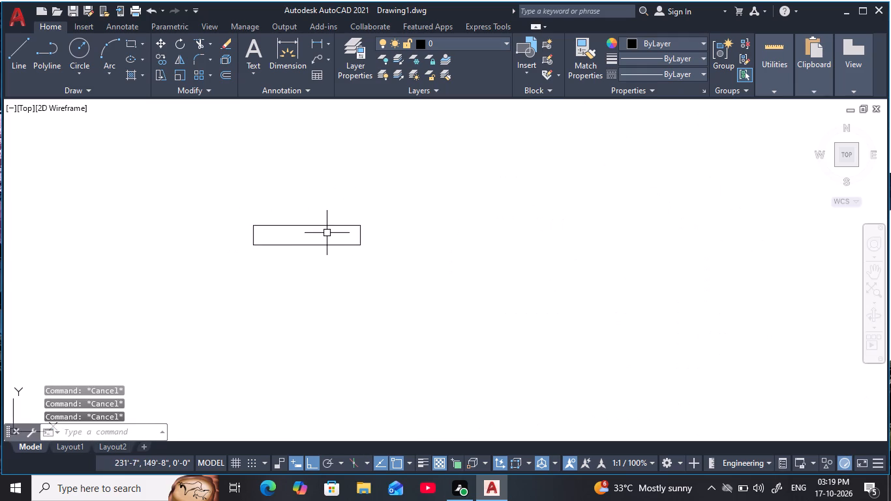
key("l")
key("space")
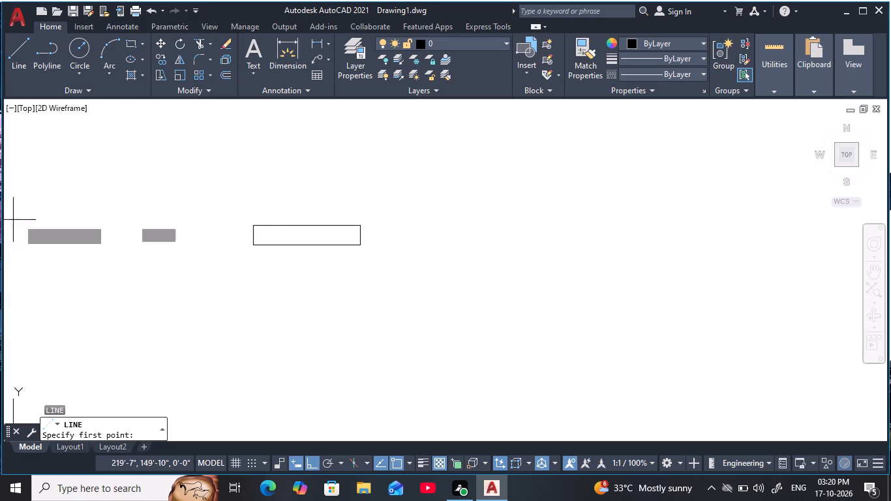
left_click(255, 236)
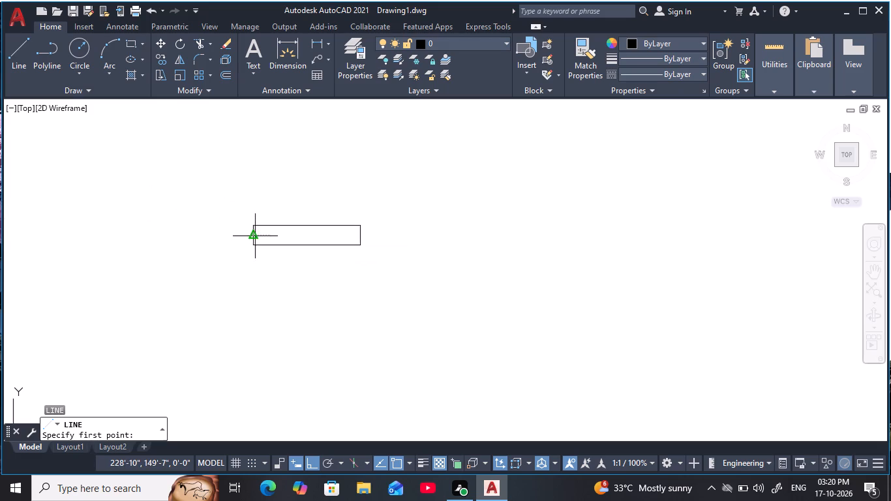
left_click(357, 238)
key("Escape")
key("Escape")
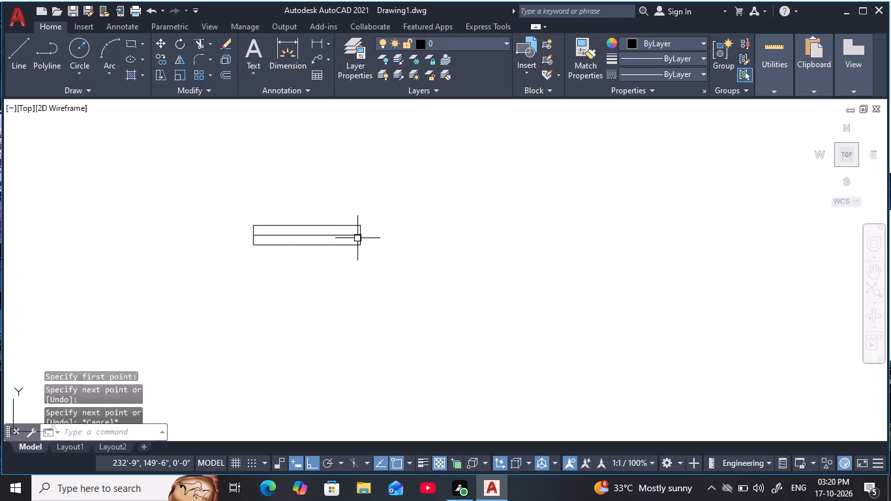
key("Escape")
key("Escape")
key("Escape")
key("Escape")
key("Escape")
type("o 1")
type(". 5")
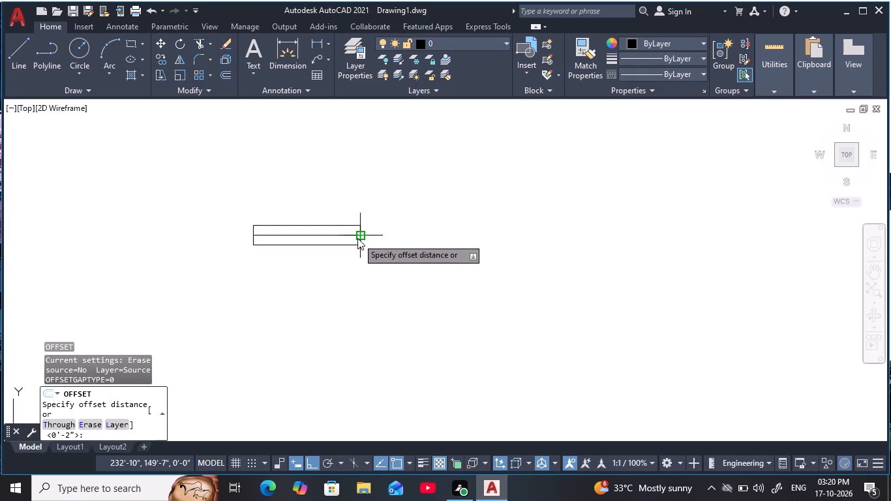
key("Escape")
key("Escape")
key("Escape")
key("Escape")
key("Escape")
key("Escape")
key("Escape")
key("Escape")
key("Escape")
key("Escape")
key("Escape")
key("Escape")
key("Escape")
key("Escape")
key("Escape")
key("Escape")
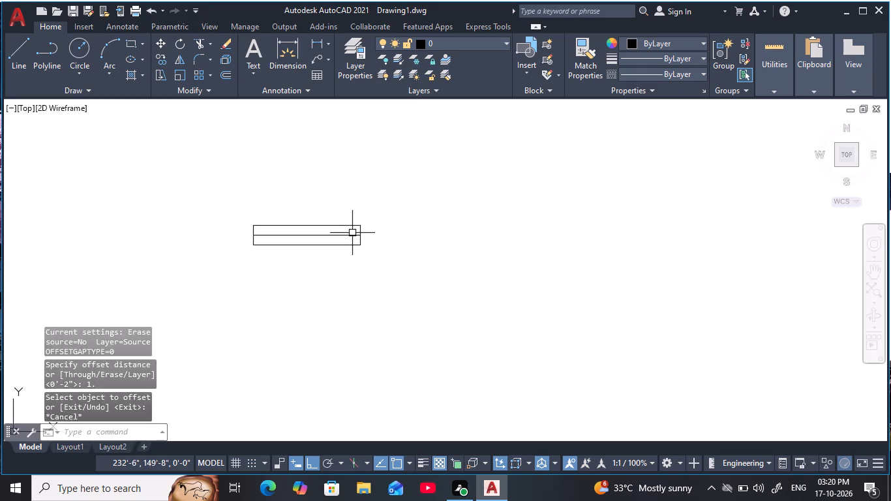
Offset the lengthwise centre line of the 4' by 9" rectangle 1.5" to both the north and south sides.
type("o 1")
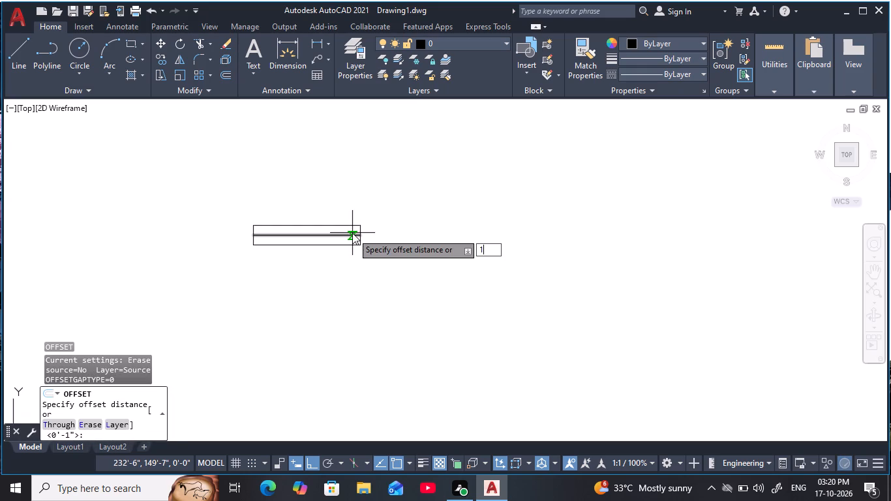
type(".5")
key("space")
left_click(353, 235)
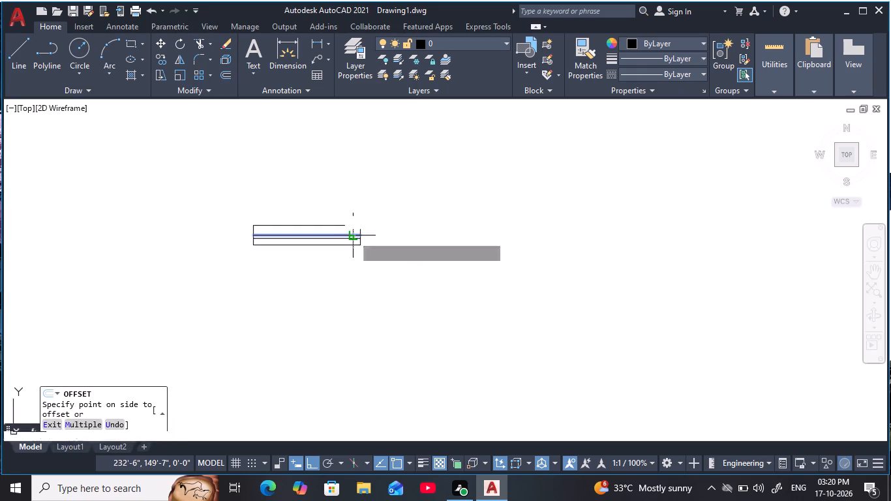
left_click(358, 202)
left_click(349, 235)
left_click(353, 281)
key("Escape")
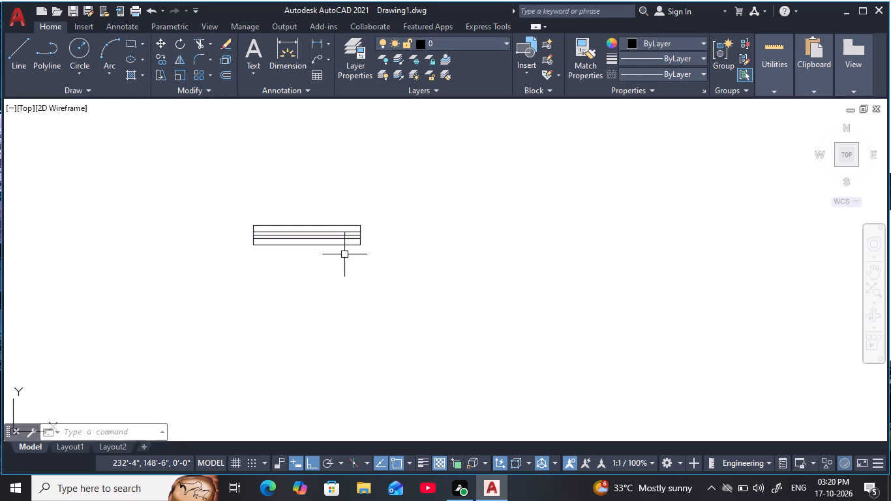
key("Escape")
key("Escape")
Copy the whole 4' by 9" window symbol about 8'-9" horizontally to the east.
left_click(394, 282)
left_click(215, 192)
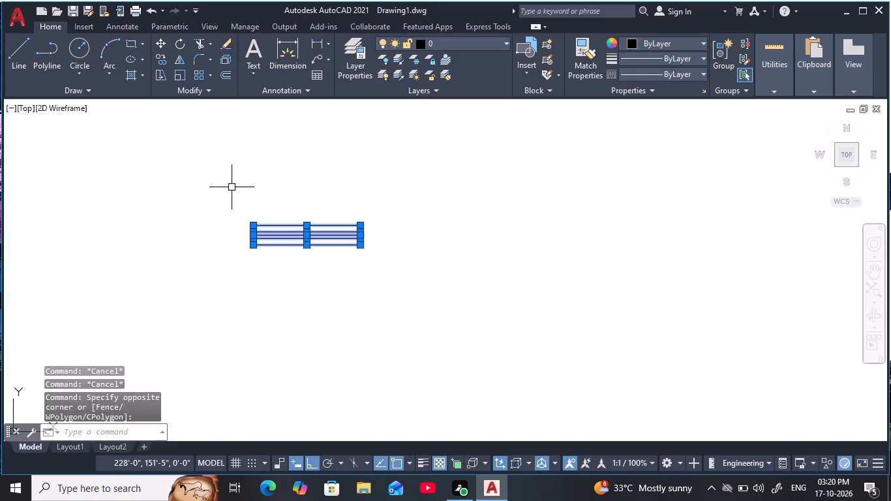
key("c")
key("o")
key("space")
left_click_drag(264, 225, 281, 230)
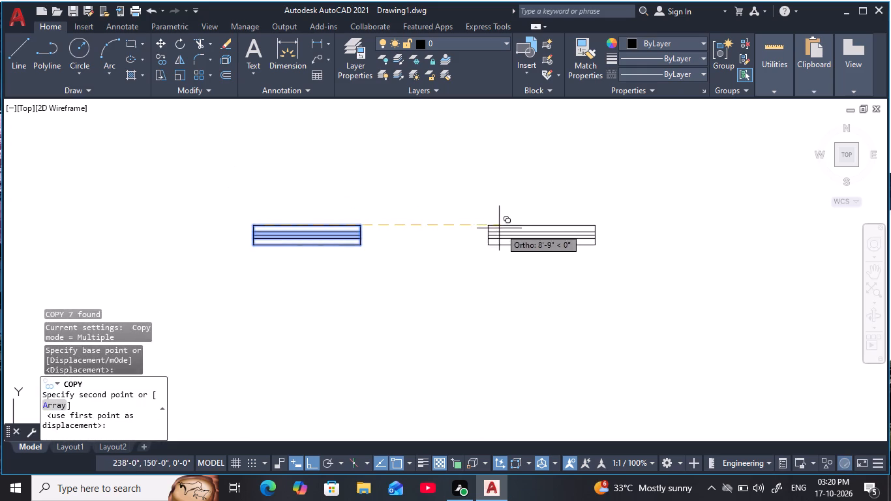
left_click(501, 228)
key("Escape")
key("Escape")
key("Escape")
Rotate the copied window symbol 90° counterclockwise so it stands vertical, using a base point southeast of it.
left_click_drag(456, 209, 464, 215)
left_click(680, 304)
key("e")
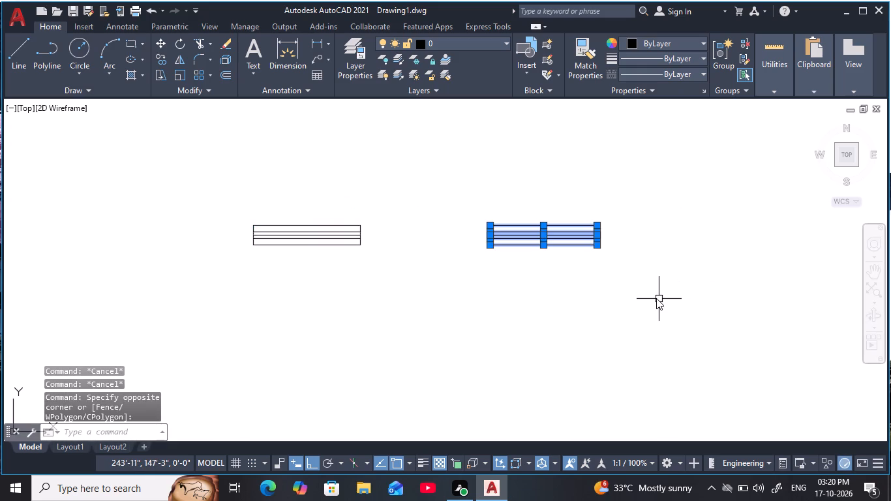
key("BackSpace")
type("ro")
key("space")
left_click(629, 286)
left_click(593, 211)
Draw the two 2'6" long sides and the 9" east side of a horizontal rectangle from lines, north of the window symbols.
scroll(658, 294, "down", 2)
middle_click_drag(650, 292, 318, 216)
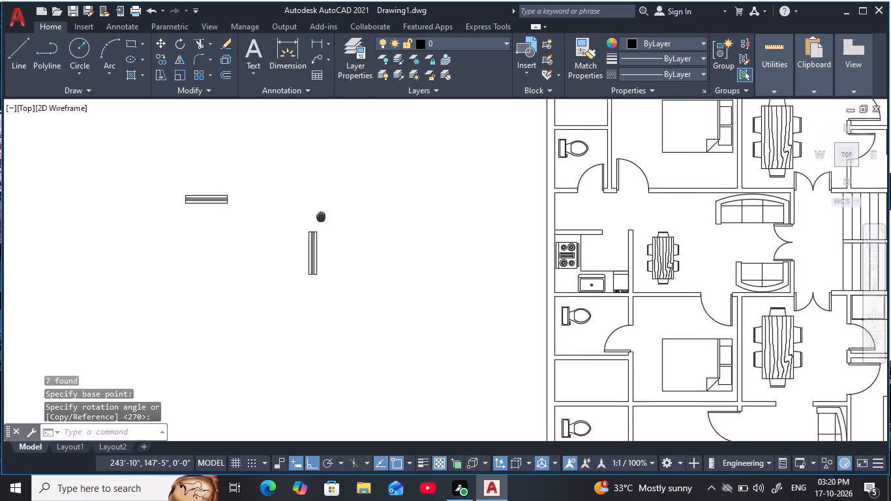
middle_click_drag(318, 216, 316, 215)
scroll(405, 219, "down", 1)
middle_click_drag(402, 225, 404, 294)
scroll(404, 294, "down", 1)
middle_click_drag(404, 294, 407, 251)
key("Escape")
key("Escape")
key("Escape")
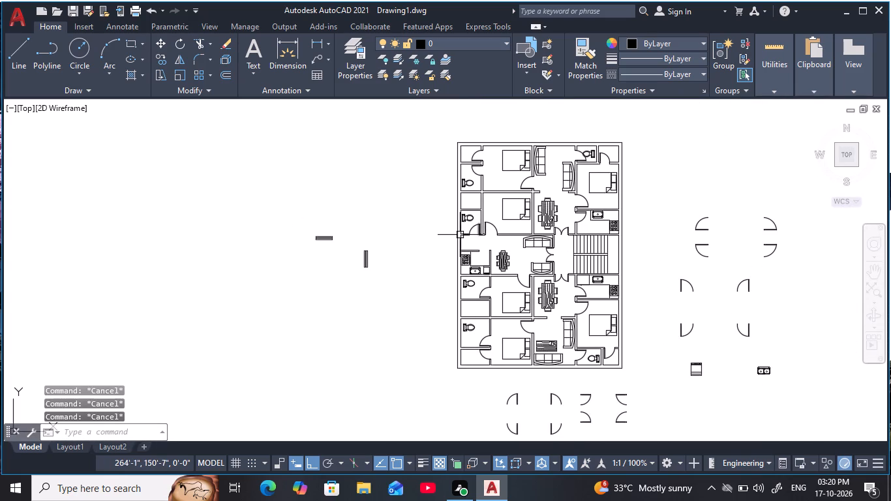
key("Escape")
scroll(373, 249, "up", 2)
middle_click_drag(382, 241, 393, 232)
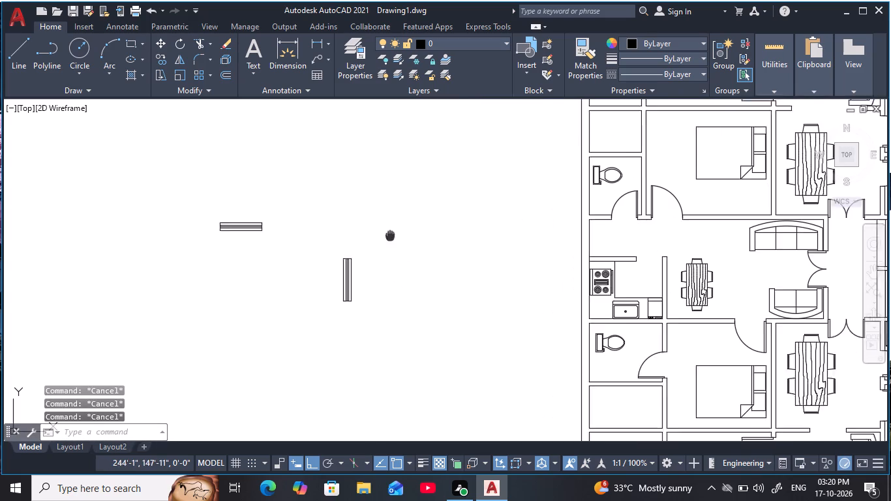
middle_click_drag(393, 232, 399, 224)
key("Escape")
type("l")
key("space")
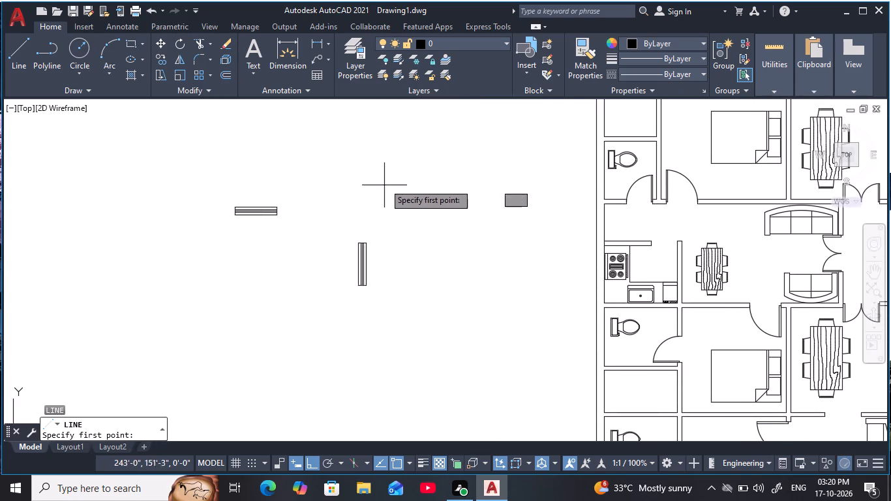
middle_click_drag(395, 158, 351, 275)
left_click(331, 248)
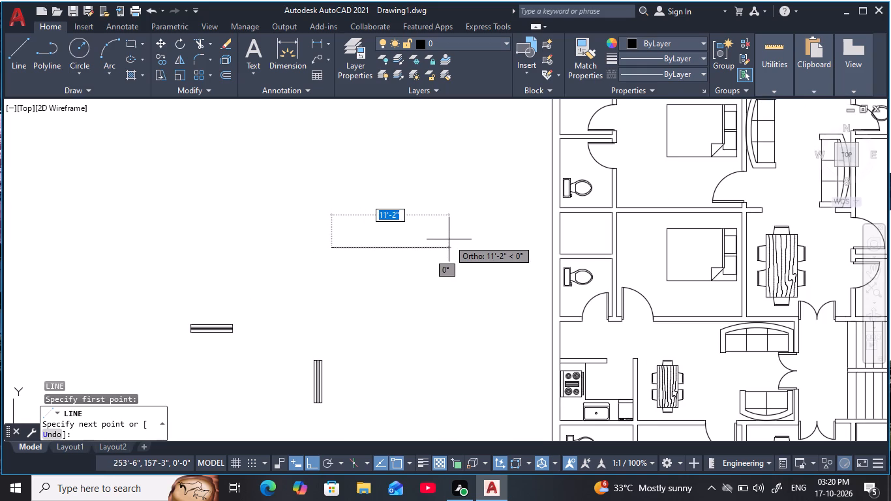
key("2")
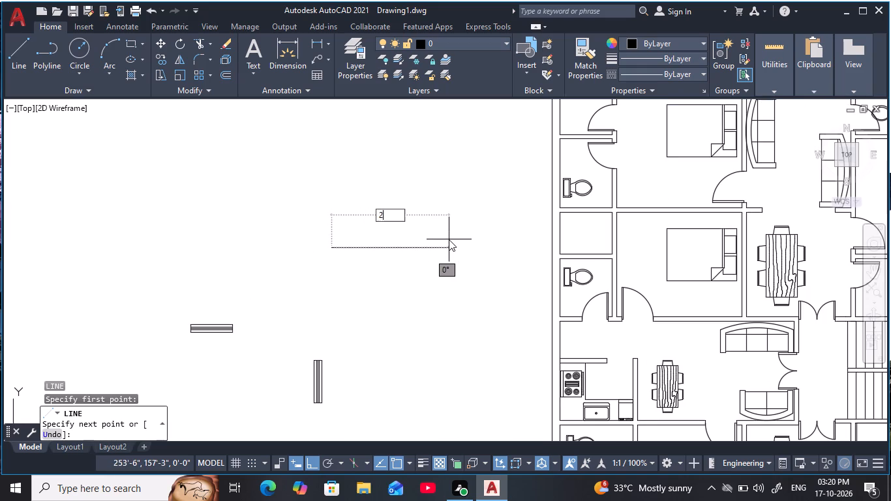
key("apostrophe")
type("6")
key("space")
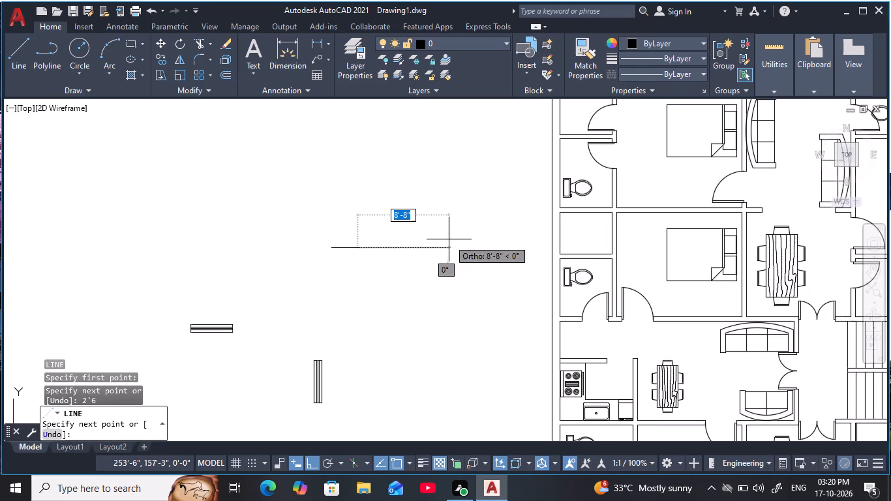
type("9")
key("space")
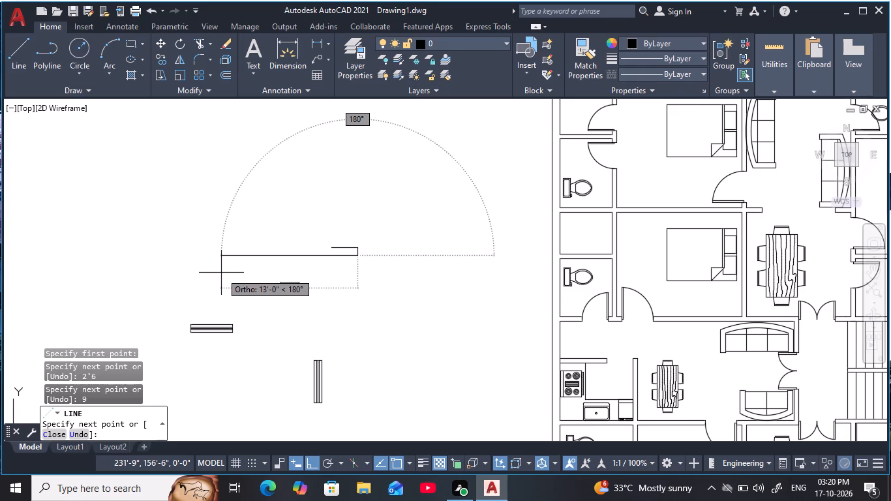
key("2")
type("''")
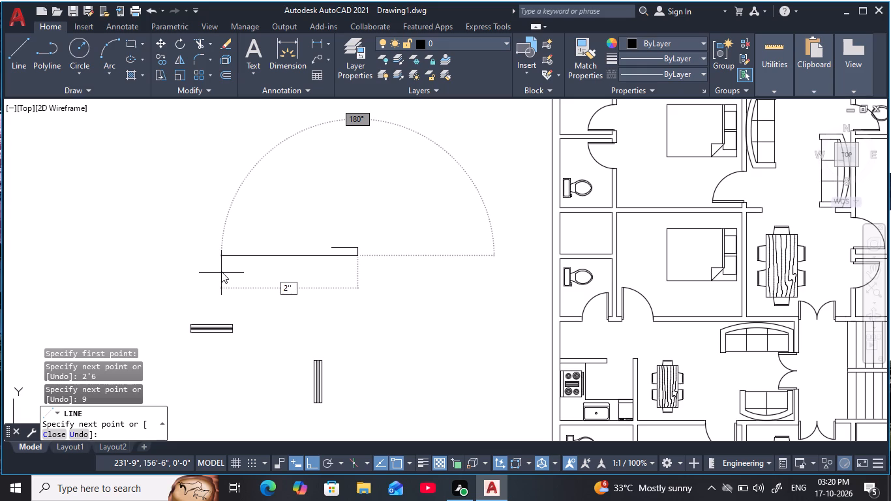
type("6")
key("space")
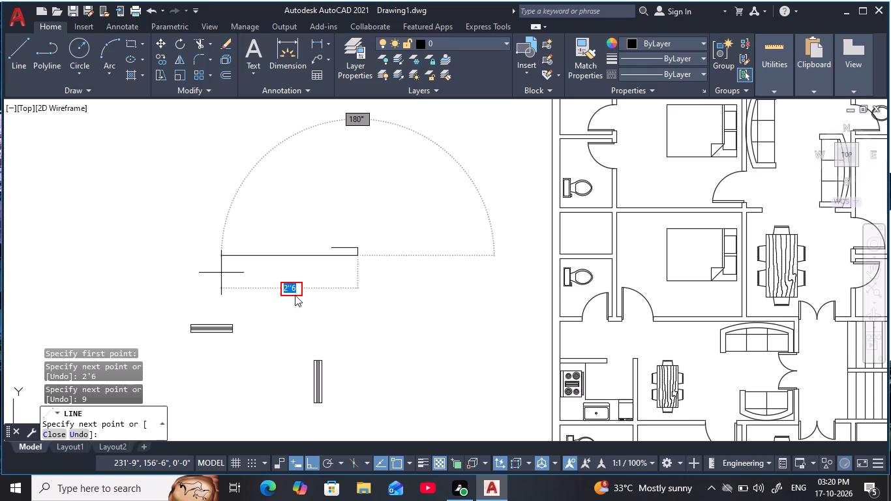
left_click(297, 287)
key("BackSpace")
key("BackSpace")
type("6")
key("space")
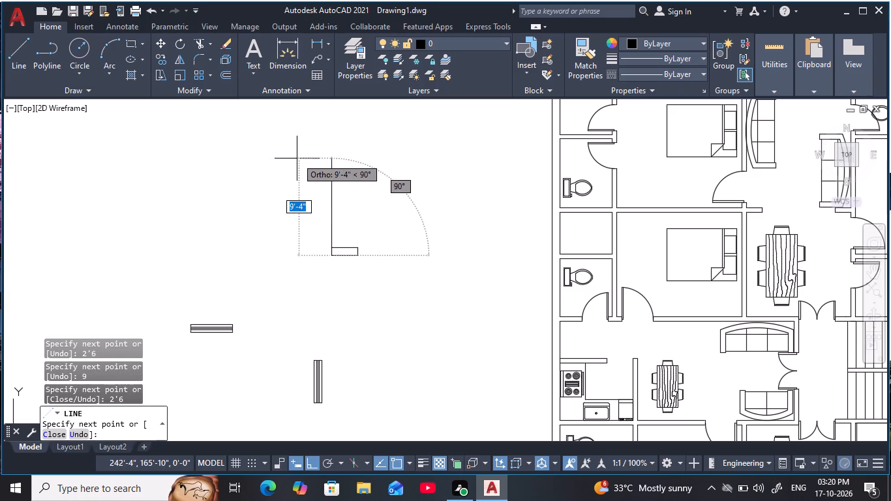
key("9")
key("space")
key("Escape")
key("Escape")
key("Escape")
key("Escape")
key("Escape")
key("Escape")
key("Escape")
key("Escape")
key("Escape")
key("Escape")
key("Escape")
key("Escape")
key("Escape")
key("Escape")
key("Escape")
key("Escape")
key("Escape")
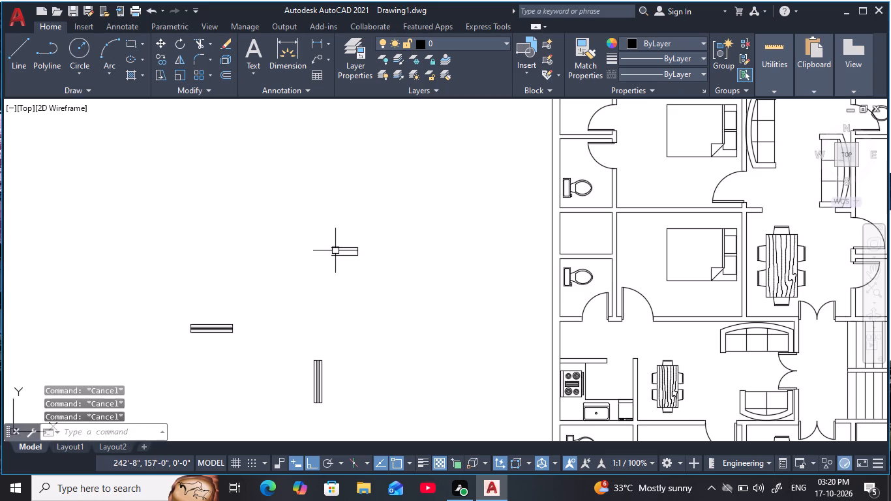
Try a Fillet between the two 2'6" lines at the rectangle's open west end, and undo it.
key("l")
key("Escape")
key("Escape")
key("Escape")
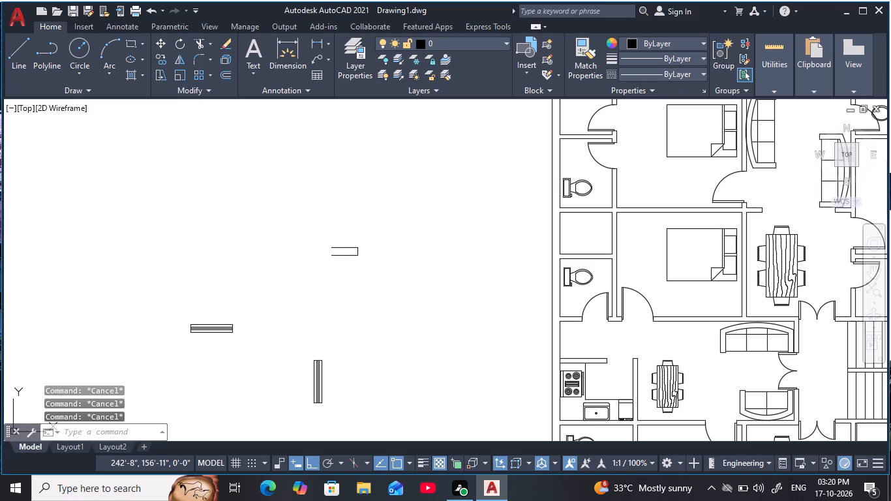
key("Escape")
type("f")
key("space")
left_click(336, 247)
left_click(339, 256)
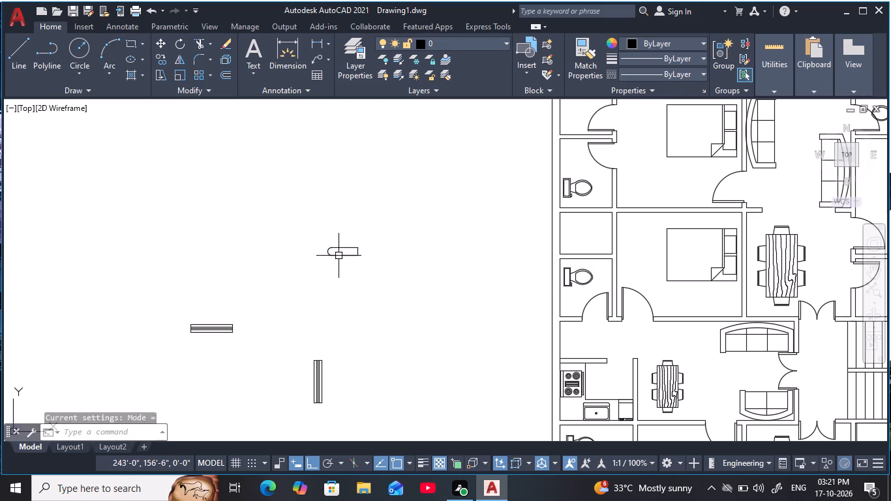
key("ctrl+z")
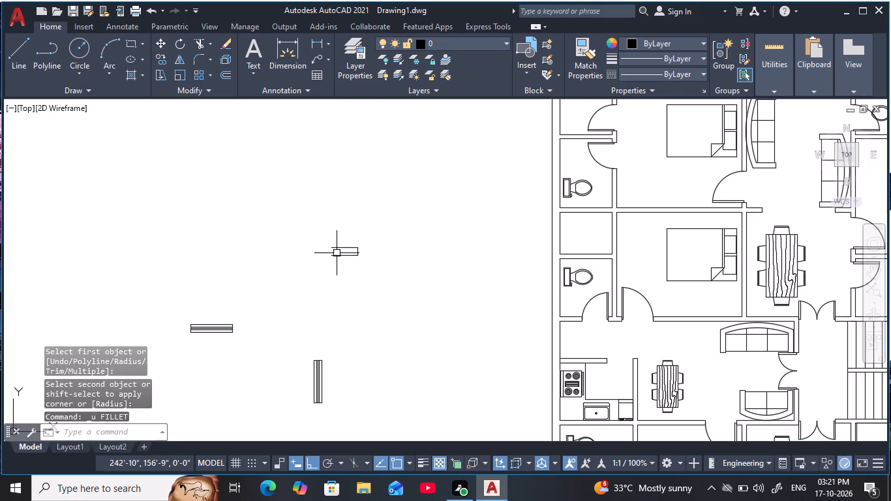
Close the open west end of the 2'6" by 9" rectangle with a vertical line between the long sides' endpoints.
scroll(335, 252, "up", 3)
middle_click(335, 252)
key("Escape")
key("Escape")
key("l")
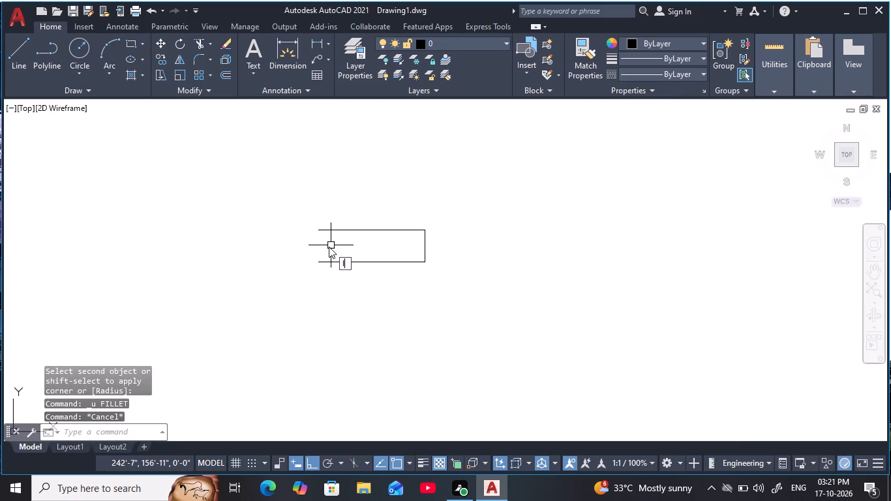
key("space")
left_click(318, 230)
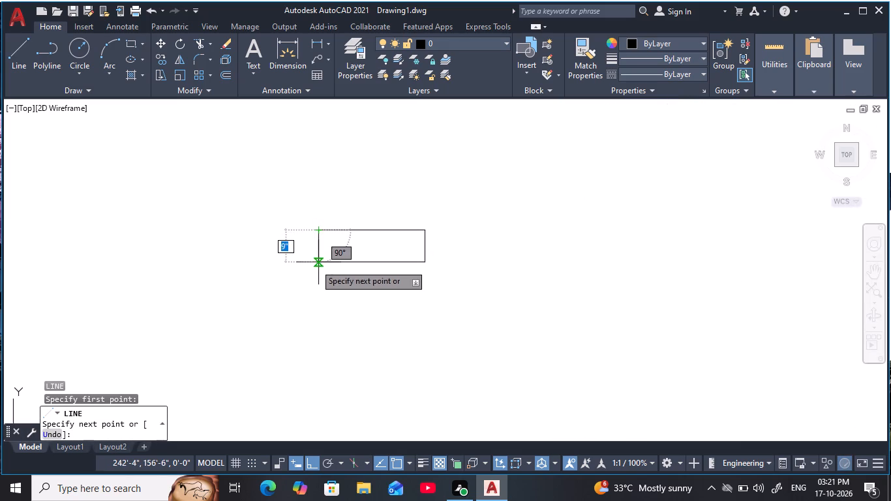
left_click(315, 264)
key("Escape")
key("Escape")
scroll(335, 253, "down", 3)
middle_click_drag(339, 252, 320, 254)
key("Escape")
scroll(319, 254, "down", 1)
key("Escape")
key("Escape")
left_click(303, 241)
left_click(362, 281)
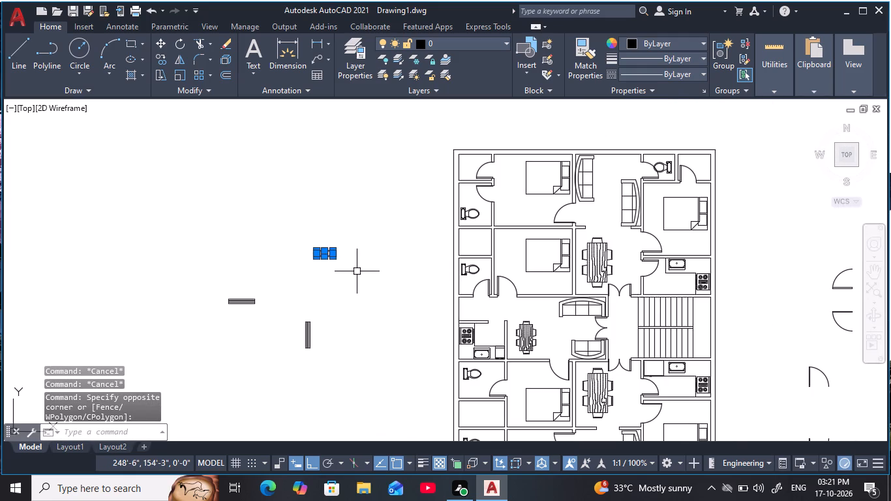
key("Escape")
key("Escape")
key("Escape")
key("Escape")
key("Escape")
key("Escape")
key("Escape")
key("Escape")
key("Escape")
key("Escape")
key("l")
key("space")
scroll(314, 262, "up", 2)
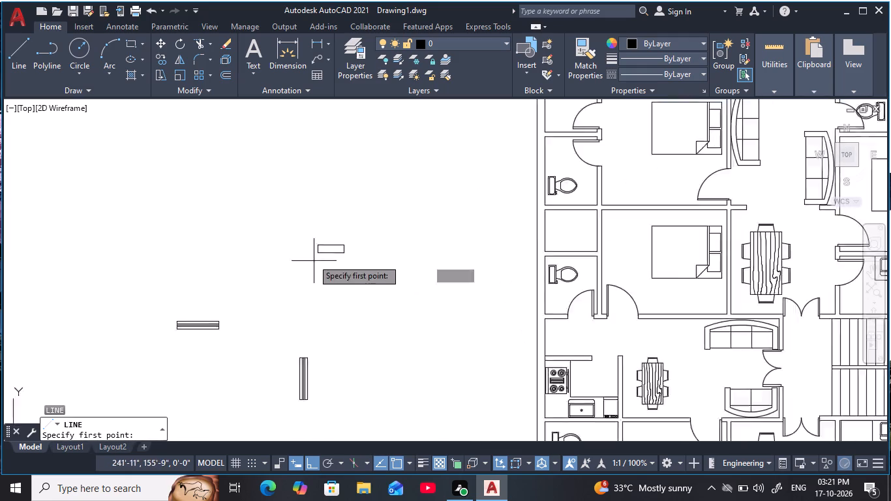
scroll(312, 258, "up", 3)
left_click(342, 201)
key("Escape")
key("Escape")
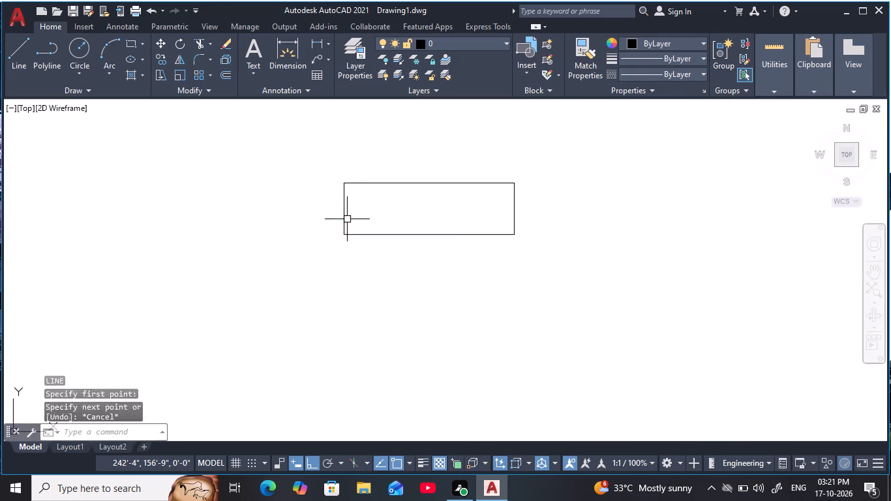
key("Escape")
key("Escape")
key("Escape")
Draw a lengthwise centre line in the 2'6" by 9" rectangle between the midpoints of its short sides.
key("space")
left_click(343, 212)
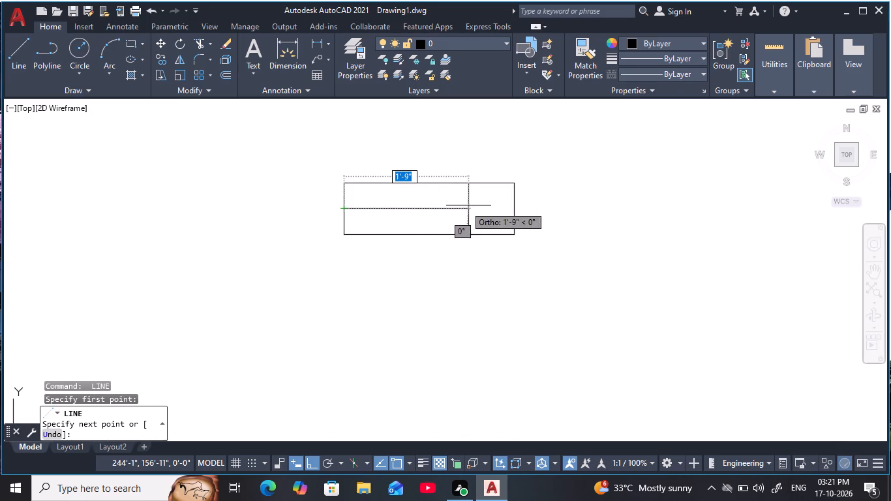
left_click(512, 209)
key("Escape")
key("Escape")
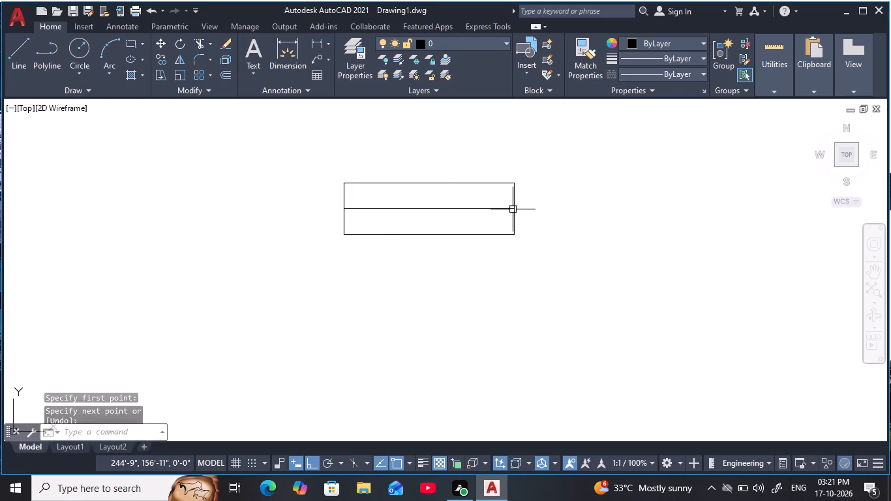
Offset the centre line of the 2'6" by 9" rectangle by 1.5" to both its north and south sides.
key("Escape")
key("Escape")
key("Escape")
key("o")
key("space")
key("1")
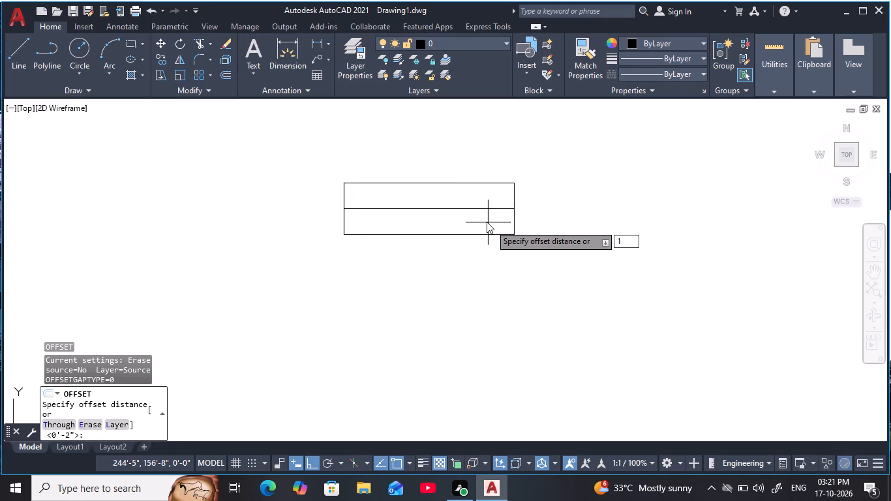
key("period")
type("5")
key("space")
left_click(471, 210)
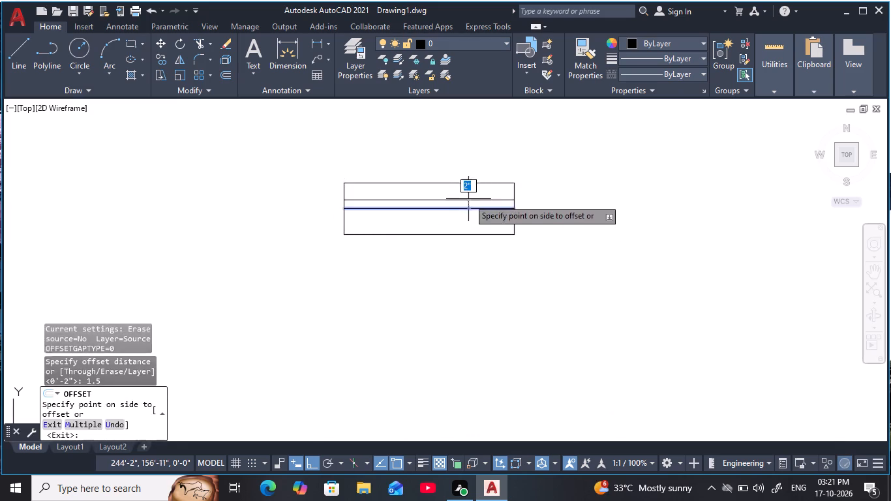
left_click(467, 191)
left_click(466, 211)
left_click(468, 257)
key("Escape")
key("Escape")
key("Escape")
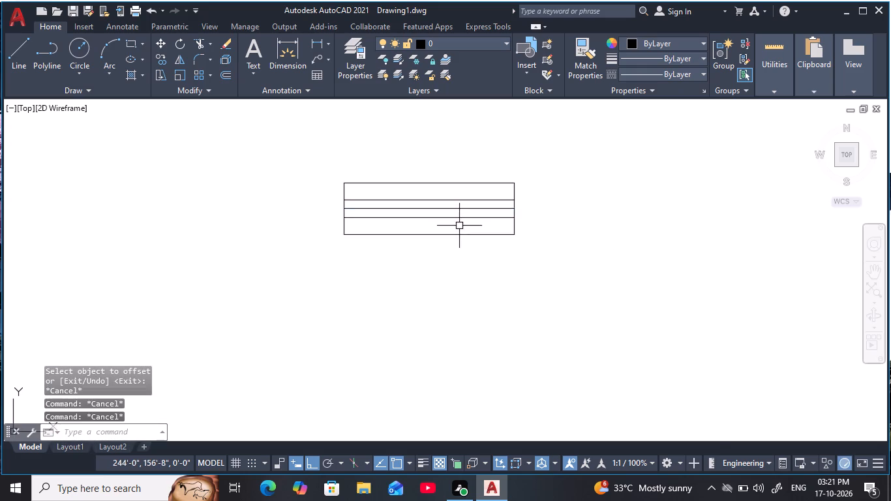
Copy the horizontal 2'6" window symbol to the empty area directly east of it.
scroll(459, 226, "down", 4)
left_click(496, 245)
left_click(415, 185)
key("e")
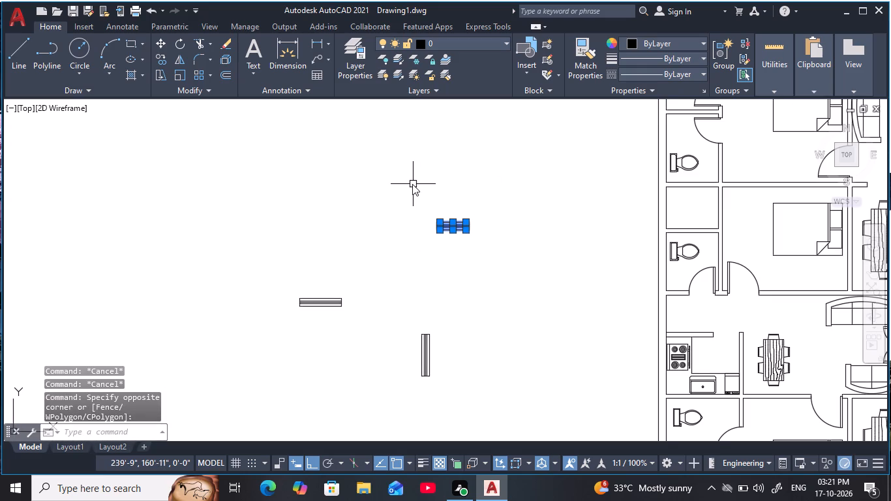
key("BackSpace")
key("c")
key("o")
key("space")
left_click_drag(436, 224, 456, 226)
left_click(542, 224)
key("Escape")
key("Escape")
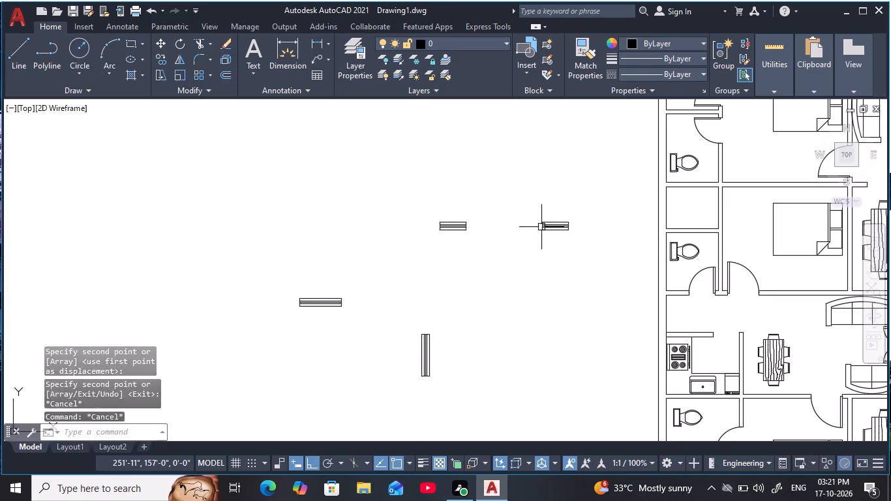
Rotate the copied 2'6" window symbol 270° about a point just east of it, giving a vertical window.
left_click(584, 251)
left_click(514, 185)
type("ro")
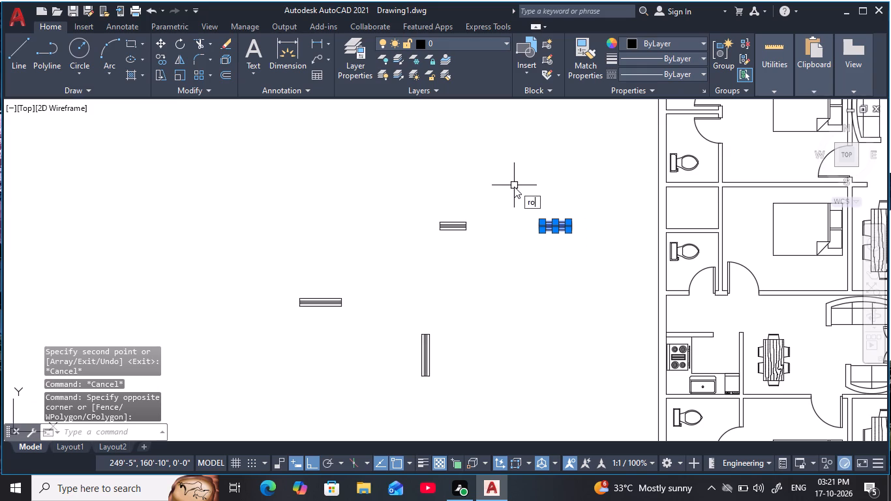
key("space")
left_click(604, 220)
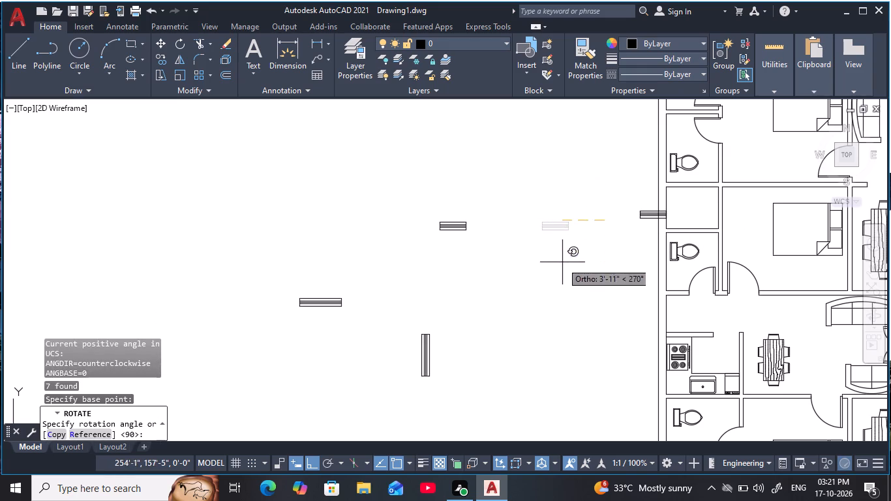
left_click(609, 292)
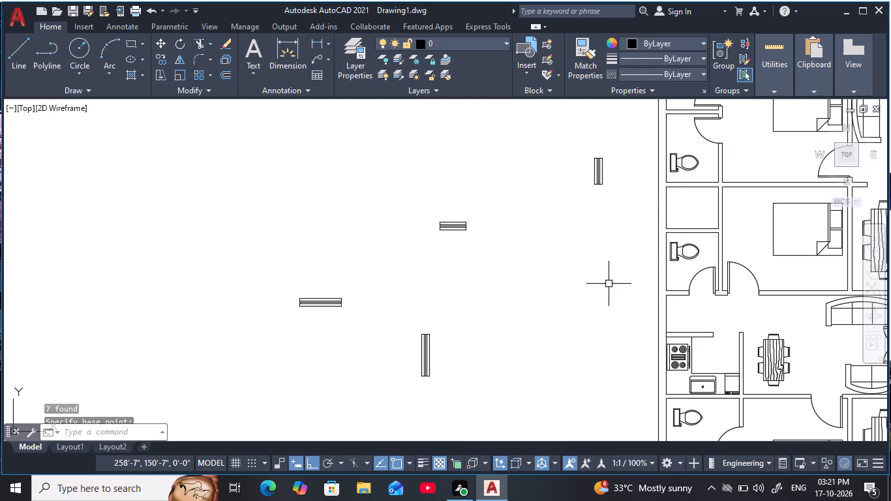
scroll(582, 231, "down", 1)
middle_click_drag(581, 231, 529, 287)
scroll(529, 287, "down", 1)
key("Escape")
key("Escape")
key("Escape")
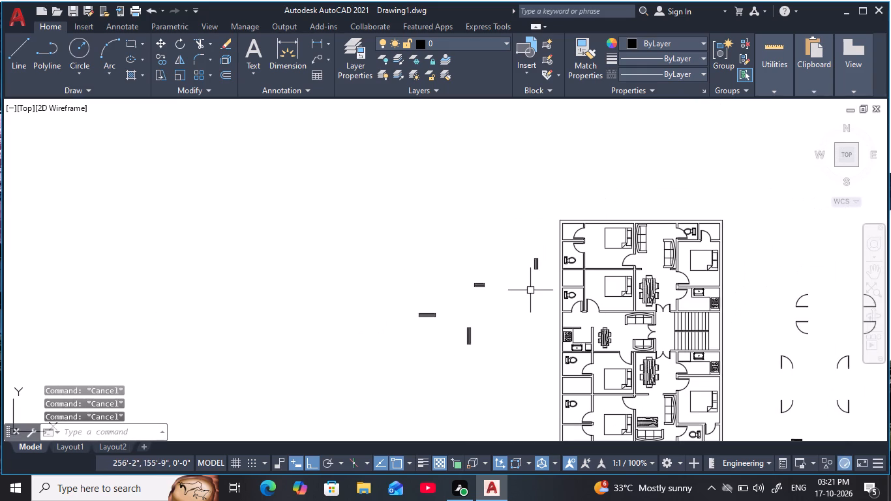
key("Escape")
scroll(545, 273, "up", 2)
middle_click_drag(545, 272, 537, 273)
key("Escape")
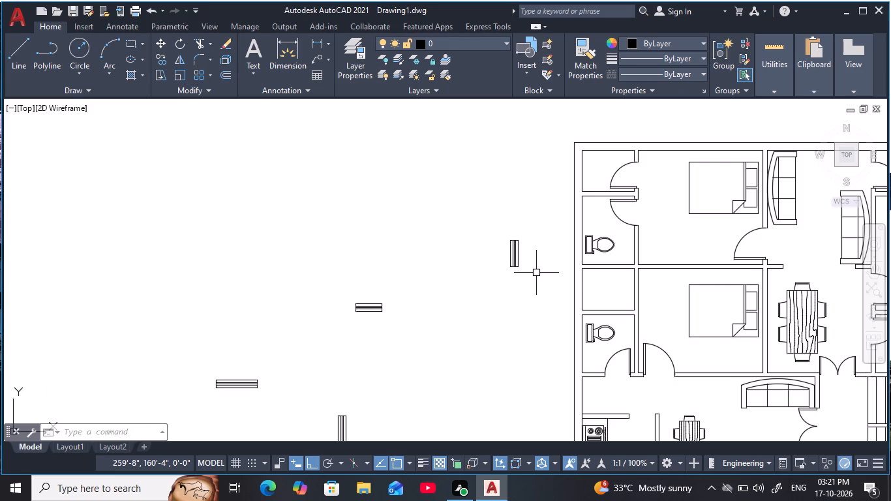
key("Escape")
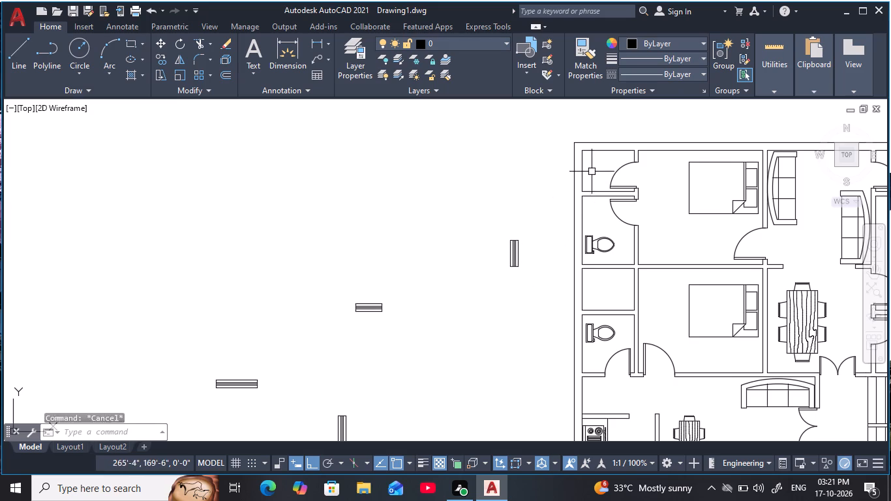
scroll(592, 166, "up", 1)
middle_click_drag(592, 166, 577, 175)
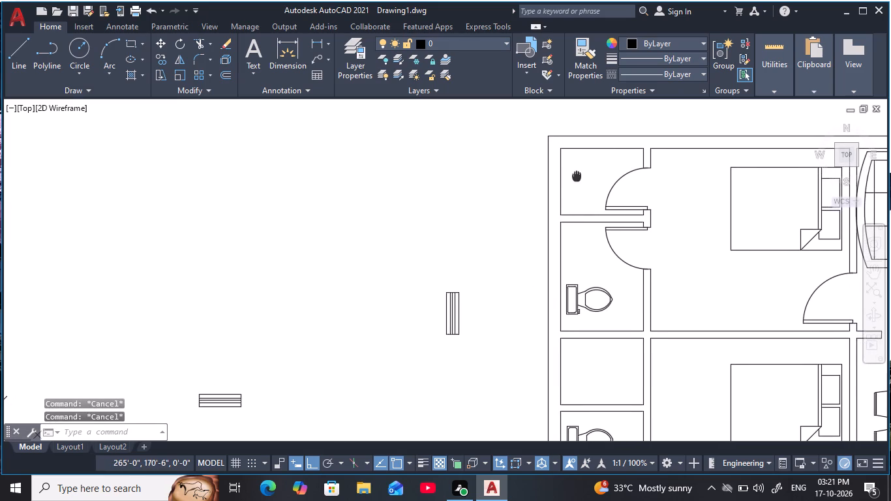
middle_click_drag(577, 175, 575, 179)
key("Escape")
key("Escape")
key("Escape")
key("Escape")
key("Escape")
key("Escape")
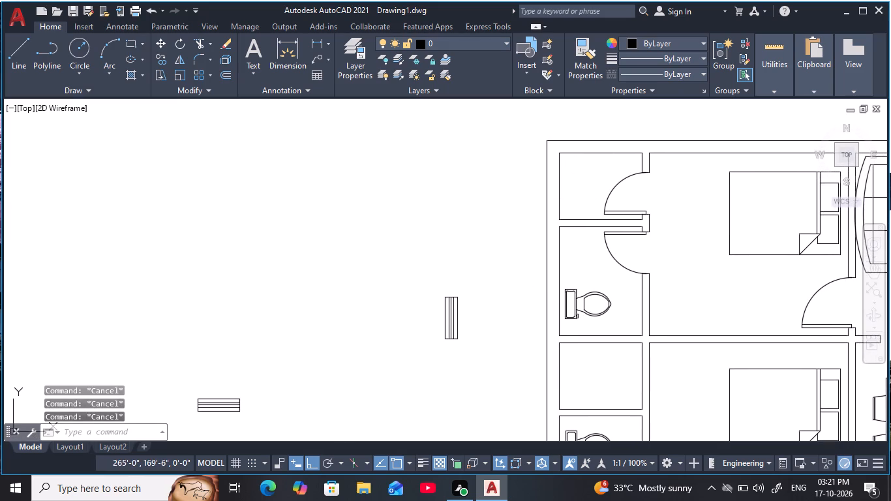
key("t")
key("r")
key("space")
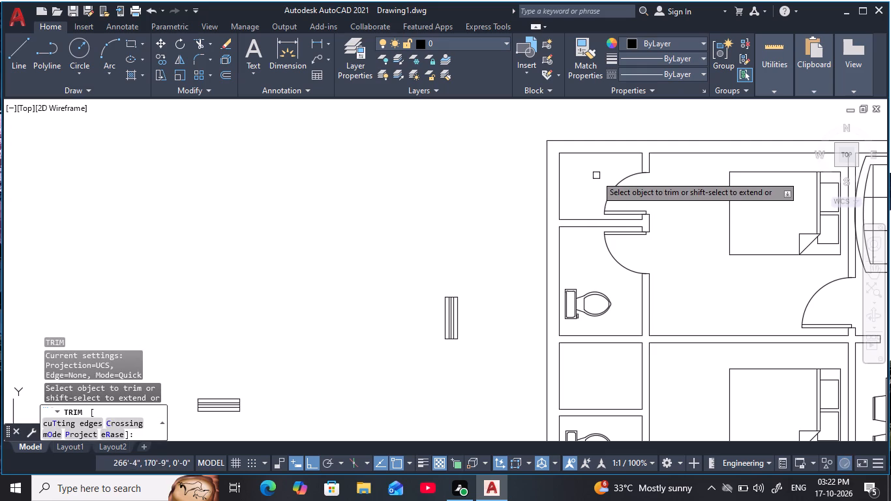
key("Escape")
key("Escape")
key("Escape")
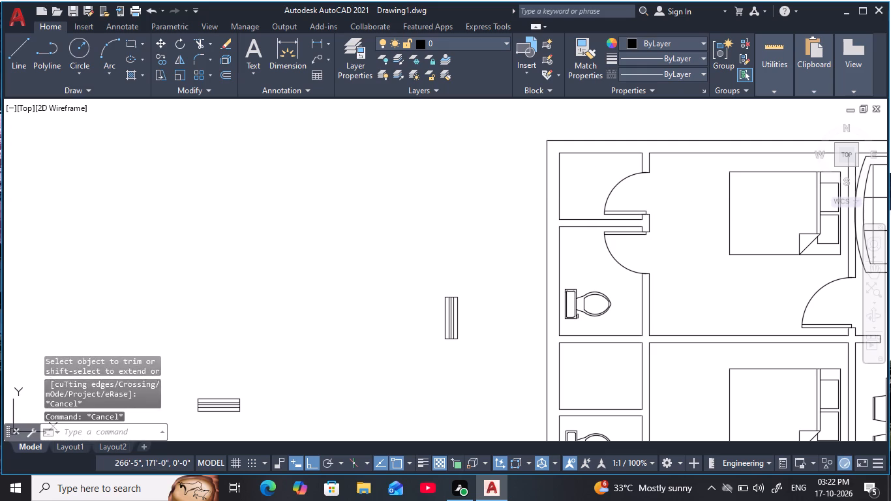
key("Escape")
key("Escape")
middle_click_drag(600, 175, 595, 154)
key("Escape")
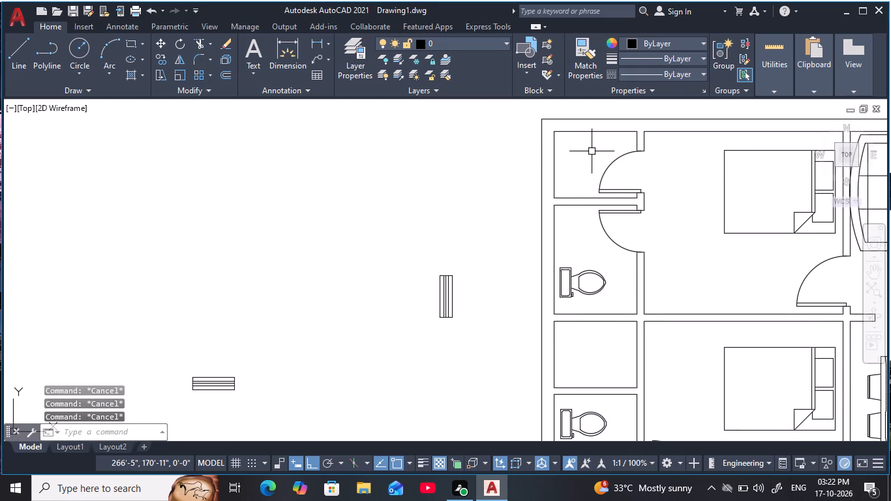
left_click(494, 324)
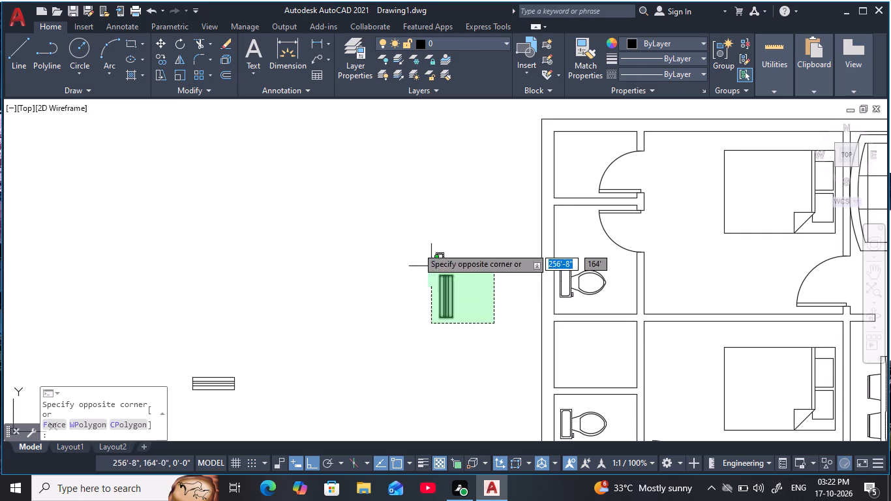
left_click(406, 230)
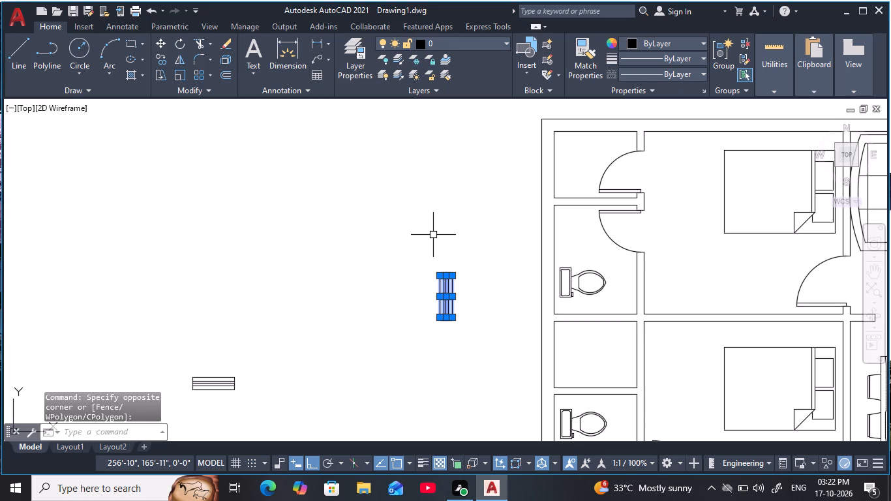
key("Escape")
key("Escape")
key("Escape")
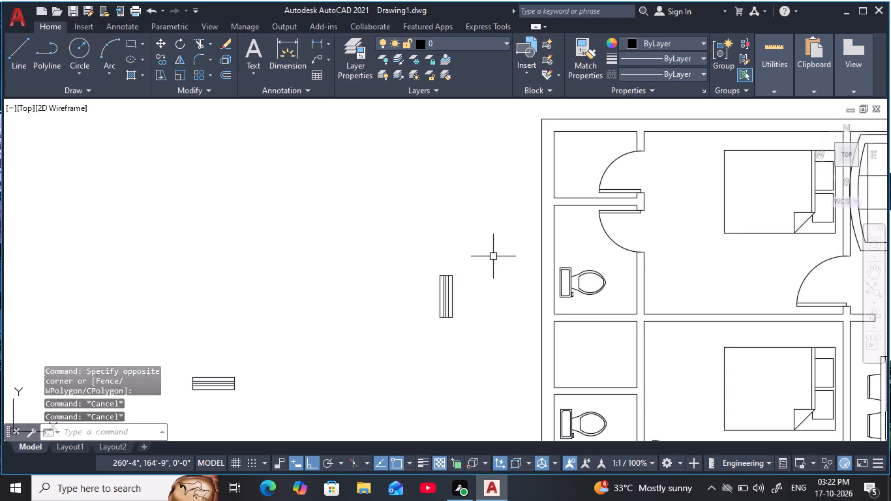
Copy the vertical 2'6" window with Ortho off into the west outer wall at the northernmost west-side toilet room.
scroll(496, 263, "down", 1)
middle_click_drag(496, 263, 465, 206)
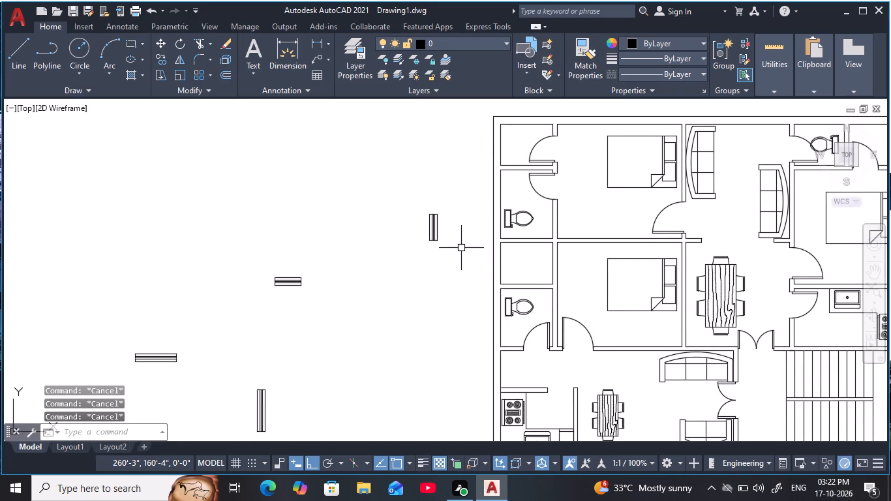
left_click(464, 265)
left_click(412, 184)
key("c")
key("o")
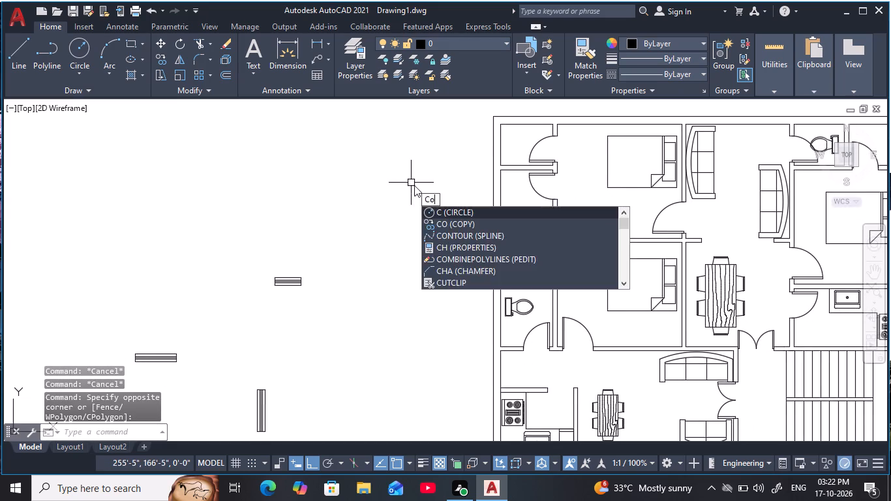
key("space")
left_click(440, 241)
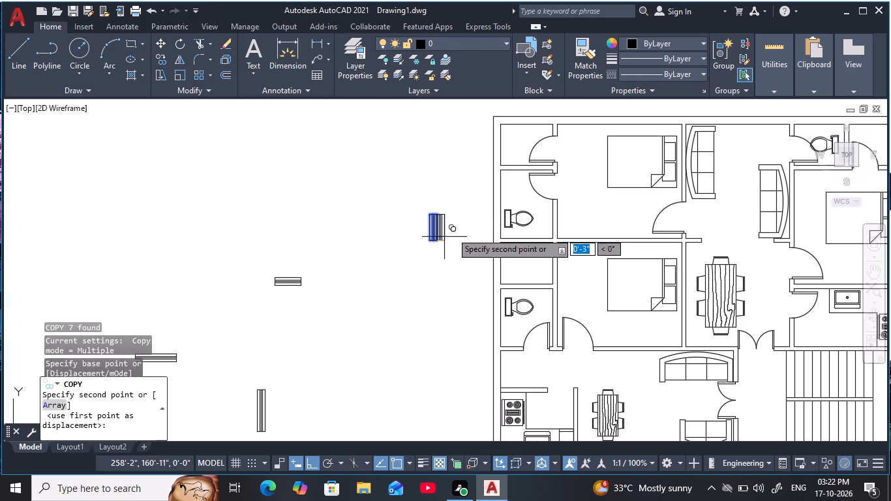
key("F8")
scroll(513, 202, "up", 1)
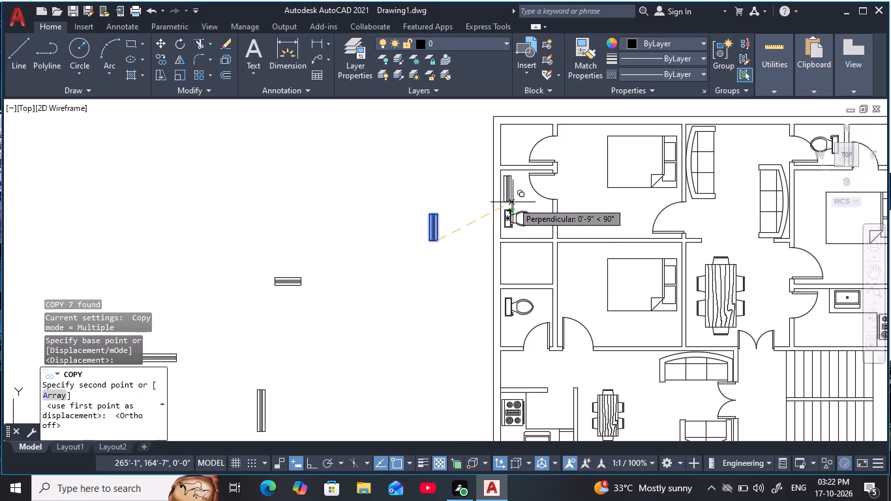
scroll(513, 202, "up", 1)
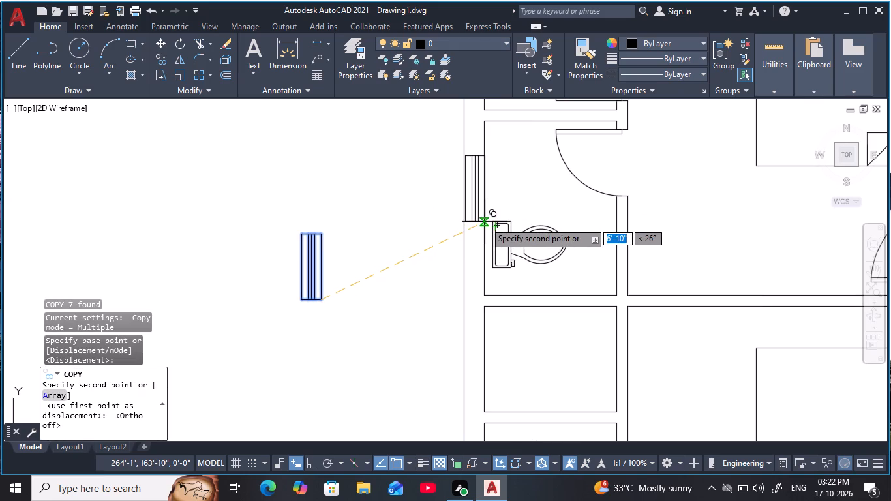
left_click(485, 222)
Place another copy of the vertical 2'6" window in the west outer wall at the second toilet room from the north.
scroll(523, 204, "down", 3)
middle_click_drag(521, 204, 464, 127)
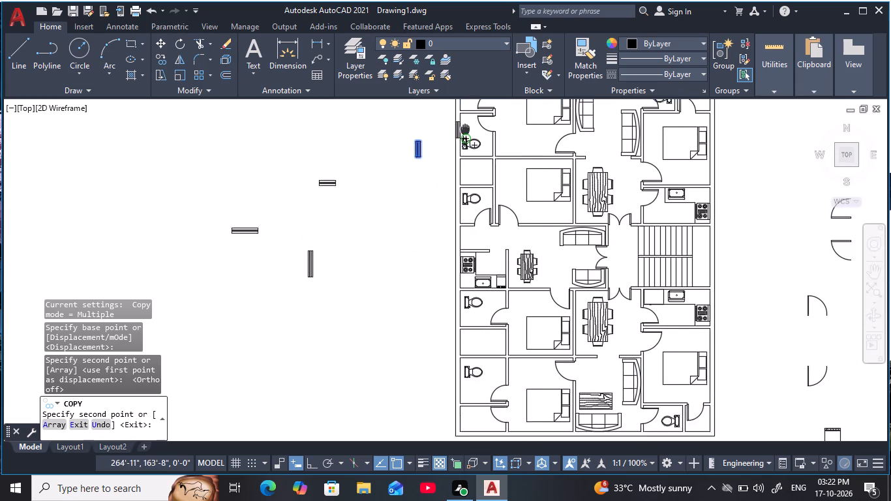
middle_click_drag(464, 127, 464, 125)
middle_click_drag(468, 205, 490, 136)
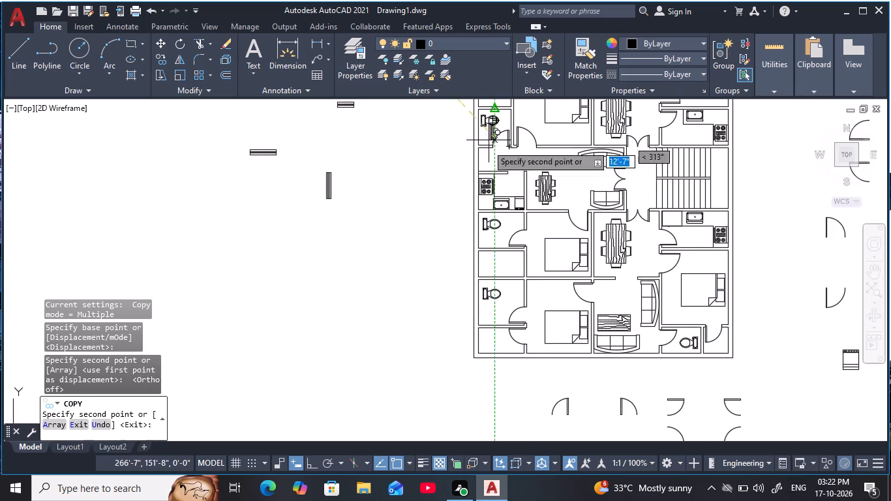
middle_click_drag(482, 157, 491, 223)
scroll(492, 191, "up", 4)
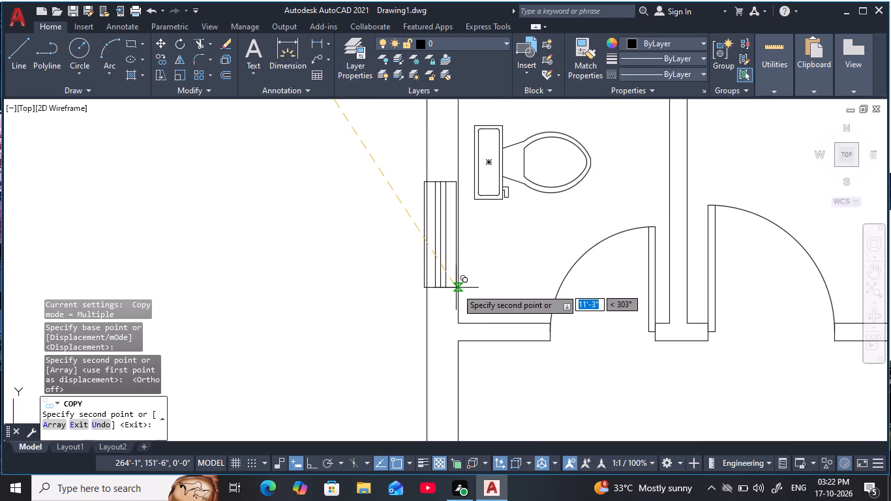
left_click(457, 290)
Place a copy of the vertical 2'6" window in the west outer wall at the toilet room just south of the kitchen.
scroll(509, 279, "down", 4)
middle_click_drag(511, 279, 509, 276)
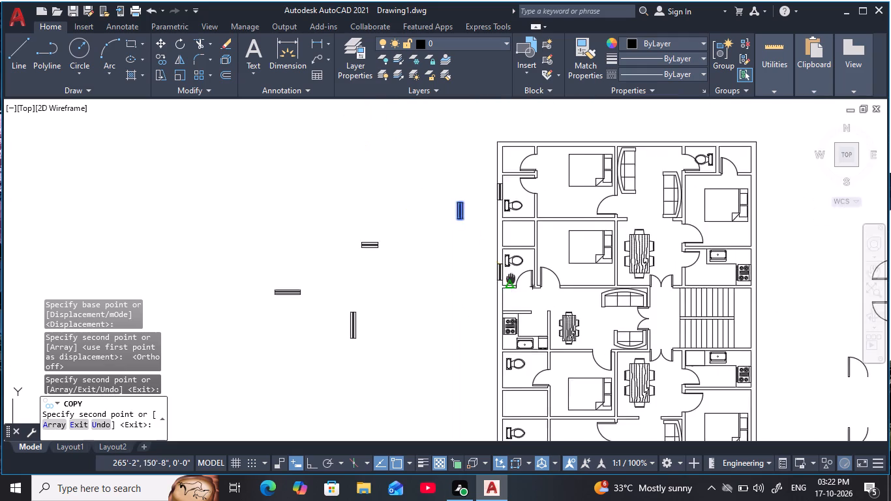
middle_click_drag(509, 276, 457, 178)
scroll(454, 243, "up", 2)
middle_click_drag(454, 244, 464, 178)
scroll(457, 169, "up", 1)
middle_click_drag(457, 169, 461, 197)
scroll(464, 190, "down", 3)
middle_click_drag(464, 190, 462, 179)
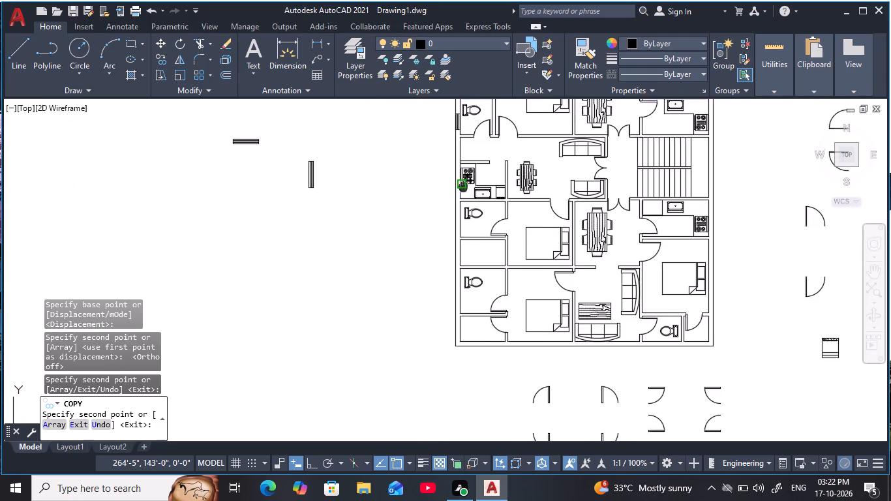
middle_click_drag(462, 179, 462, 151)
scroll(466, 191, "up", 3)
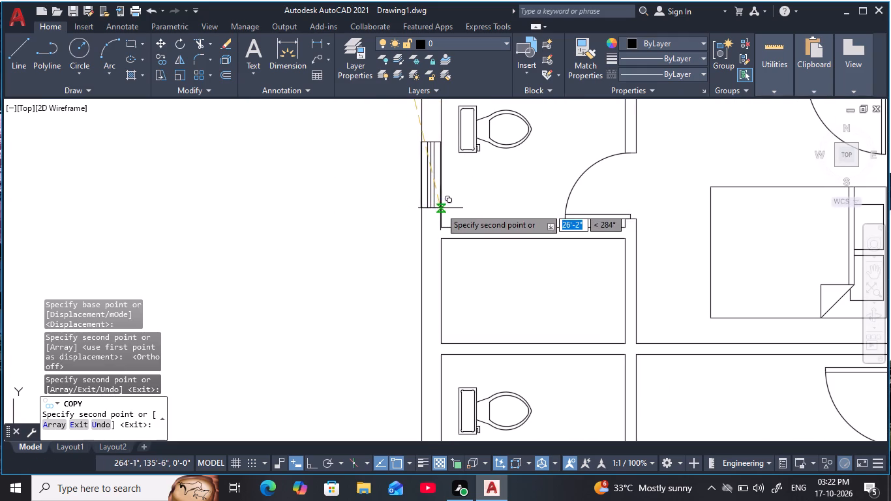
left_click(441, 211)
Place a copy of the vertical 2'6" window in the west outer wall at the southernmost west-side toilet room and end copying.
scroll(480, 216, "down", 2)
middle_click_drag(480, 216, 472, 144)
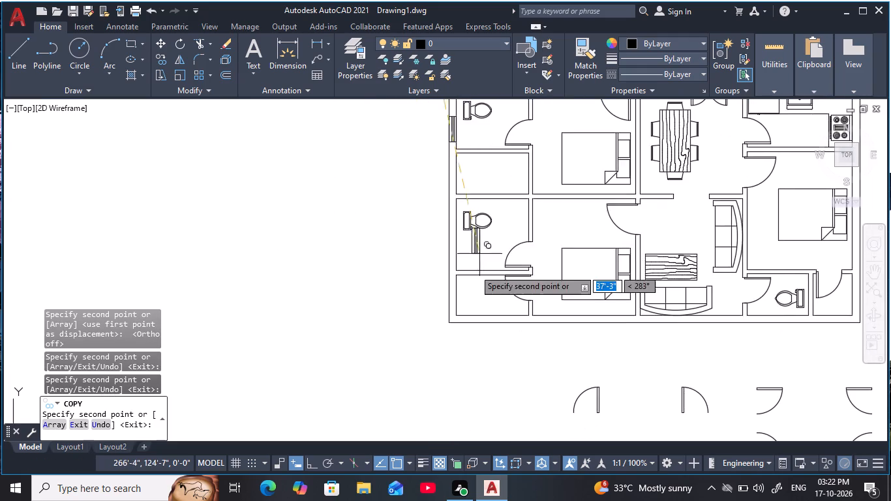
scroll(462, 275, "up", 2)
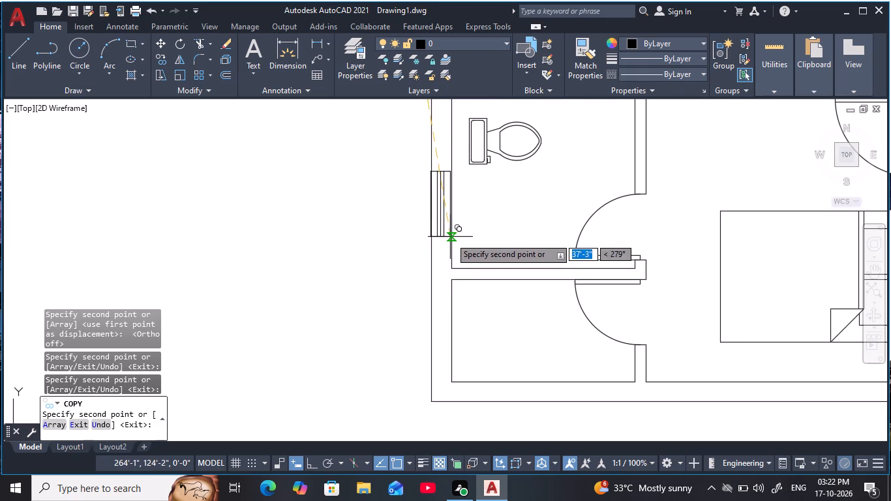
left_click(451, 239)
scroll(480, 242, "down", 3)
middle_click_drag(481, 244, 429, 209)
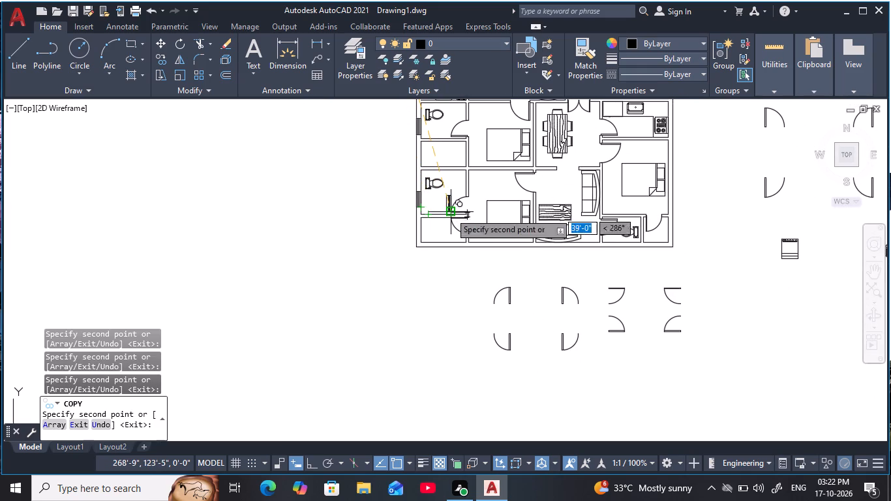
key("Escape")
key("Escape")
scroll(348, 205, "down", 1)
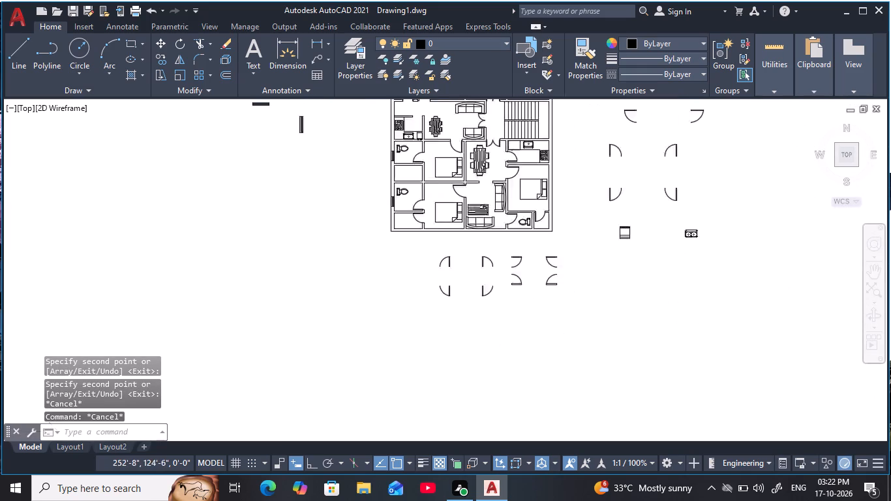
Examine the floor plan and the spare window symbols to find the outer walls that still need windows.
scroll(349, 203, "down", 1)
middle_click_drag(357, 224, 381, 285)
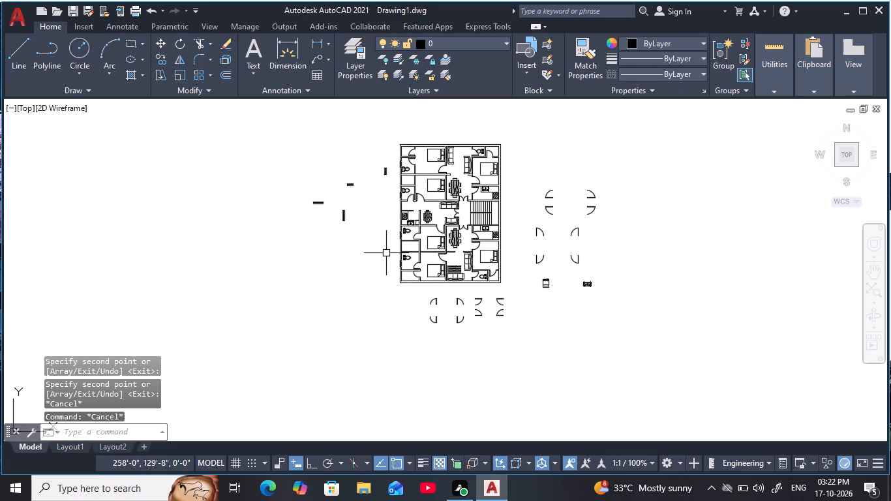
scroll(391, 238, "down", 1)
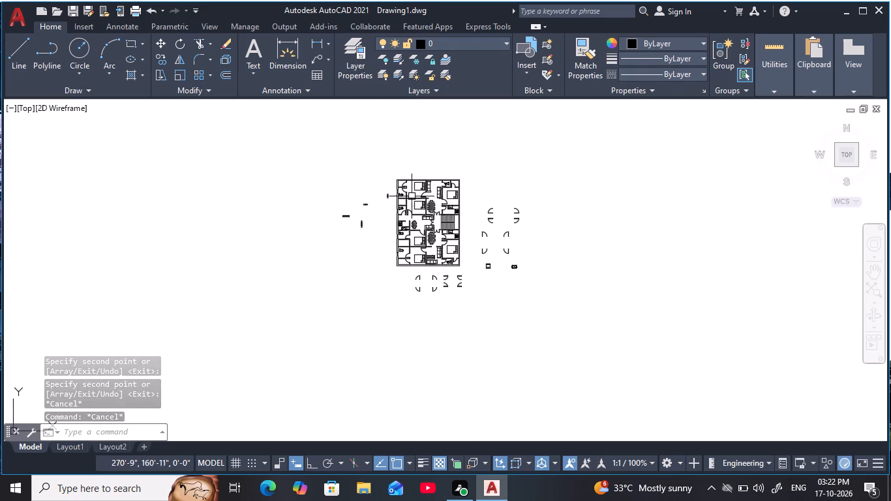
scroll(424, 176, "up", 3)
middle_click_drag(414, 239, 397, 154)
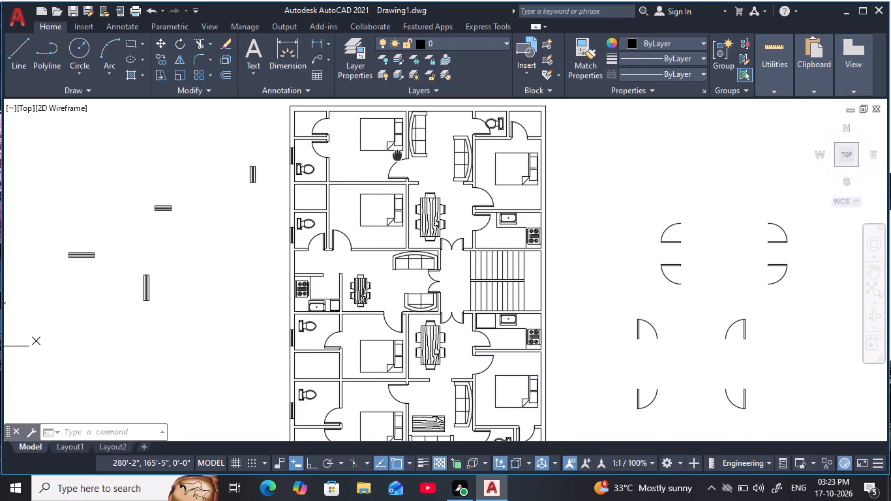
middle_click_drag(397, 154, 350, 158)
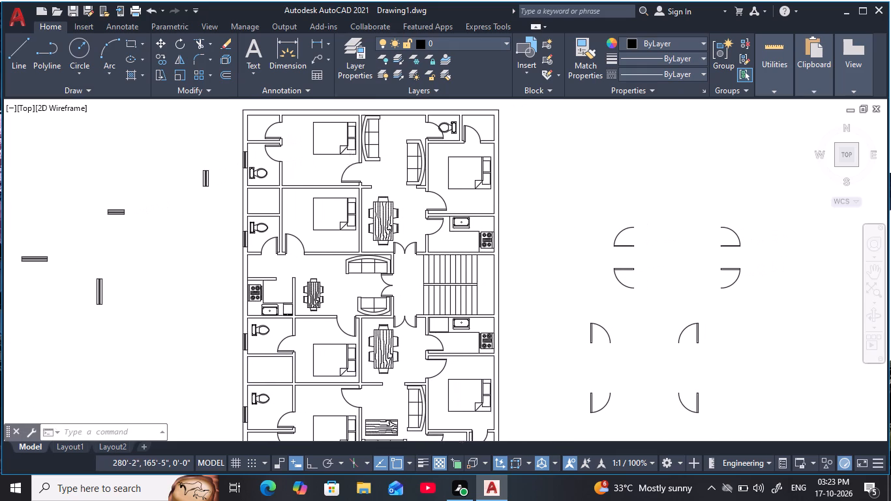
scroll(397, 206, "down", 2)
scroll(444, 220, "up", 2)
middle_click_drag(443, 213, 471, 246)
middle_click_drag(185, 200, 234, 190)
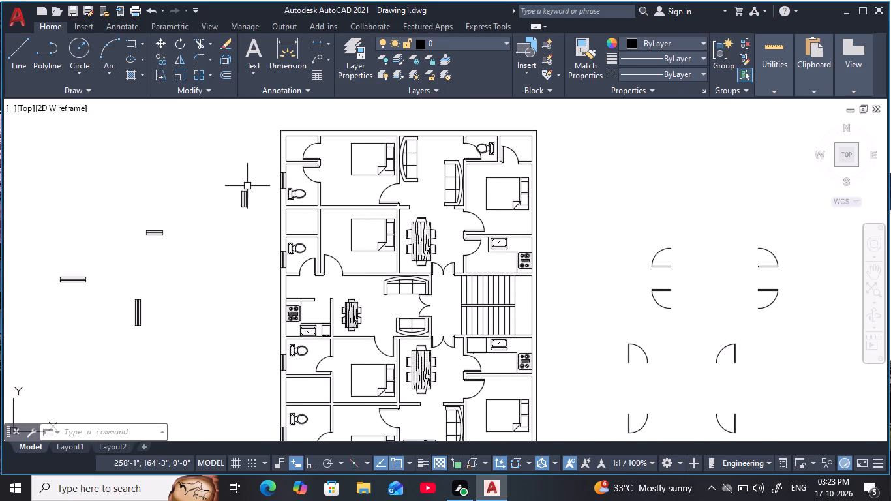
scroll(247, 186, "up", 1)
middle_click_drag(248, 186, 256, 214)
scroll(257, 211, "down", 2)
middle_click_drag(257, 210, 249, 170)
scroll(249, 170, "up", 2)
middle_click_drag(249, 170, 231, 200)
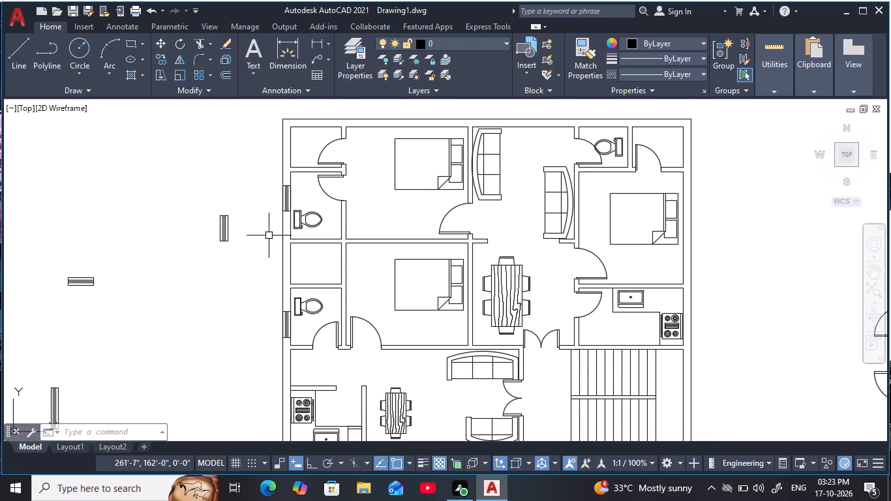
scroll(187, 292, "down", 1)
middle_click_drag(190, 305, 282, 185)
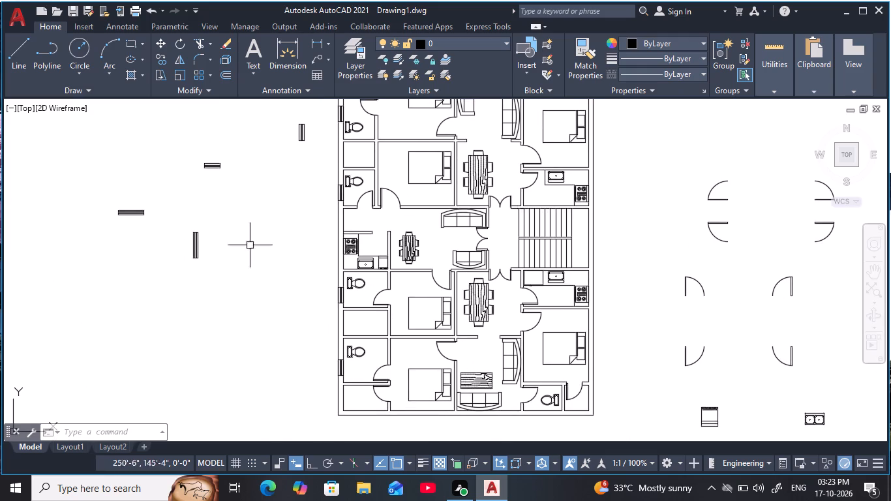
Copy the vertical 4' window from its lower end corner into the east outer wall beside the northeast bedroom's bed.
left_click(211, 277)
left_click(190, 224)
key("c")
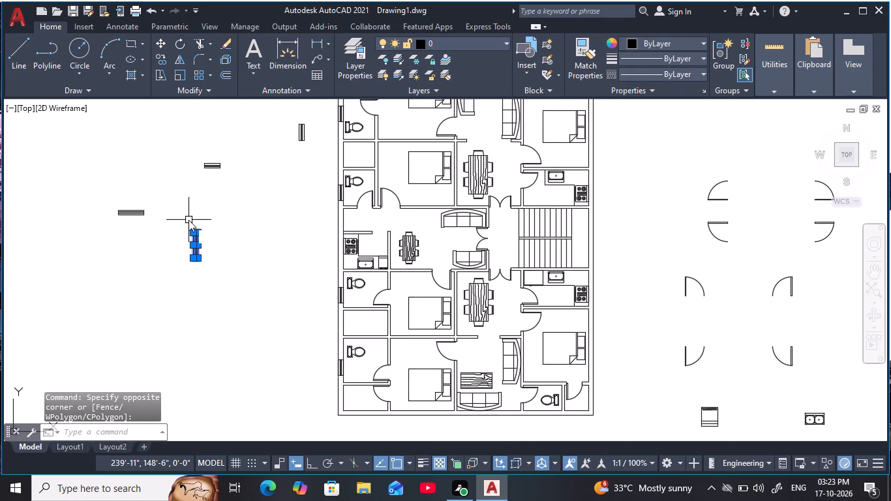
key("o")
key("space")
left_click(202, 260)
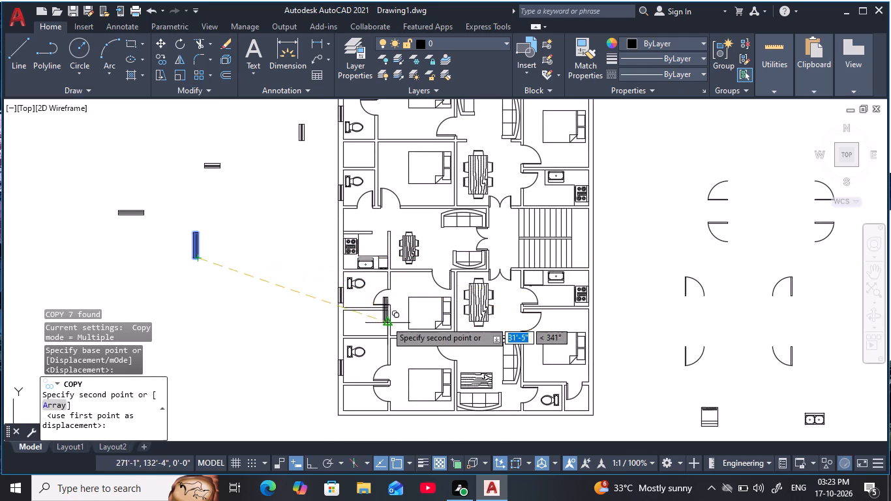
middle_click_drag(384, 320, 408, 235)
middle_click_drag(397, 204, 400, 276)
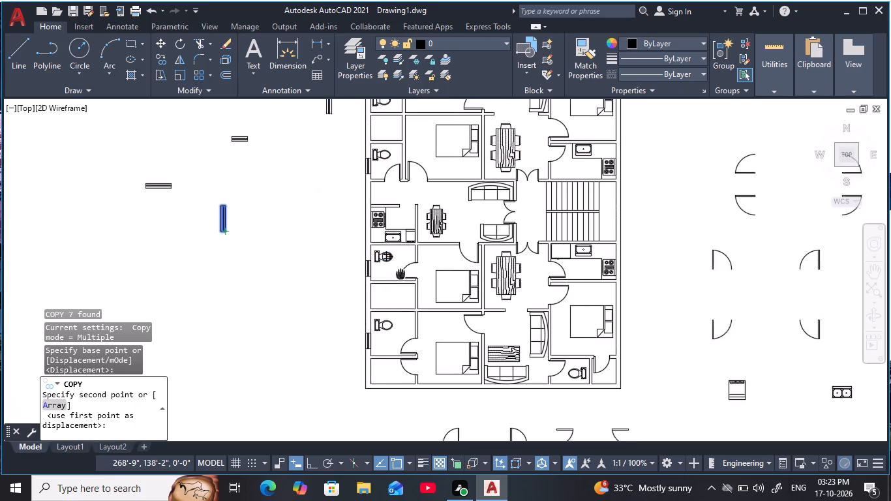
middle_click_drag(400, 276, 399, 281)
middle_click_drag(401, 200, 339, 314)
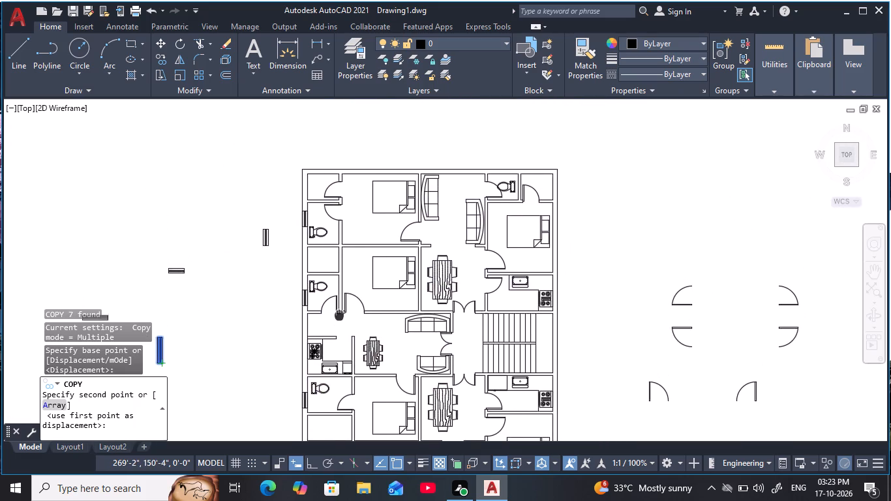
middle_click_drag(339, 314, 352, 296)
middle_click_drag(398, 221, 398, 222)
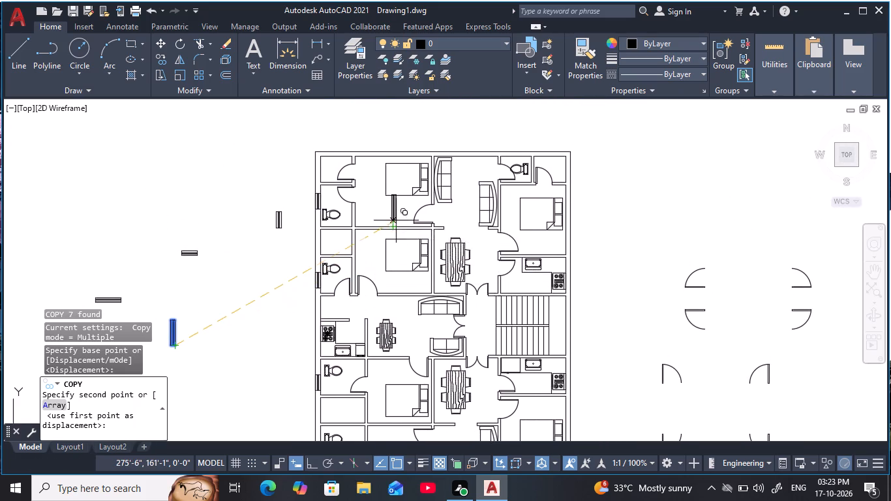
middle_click_drag(398, 222, 343, 280)
scroll(340, 229, "up", 1)
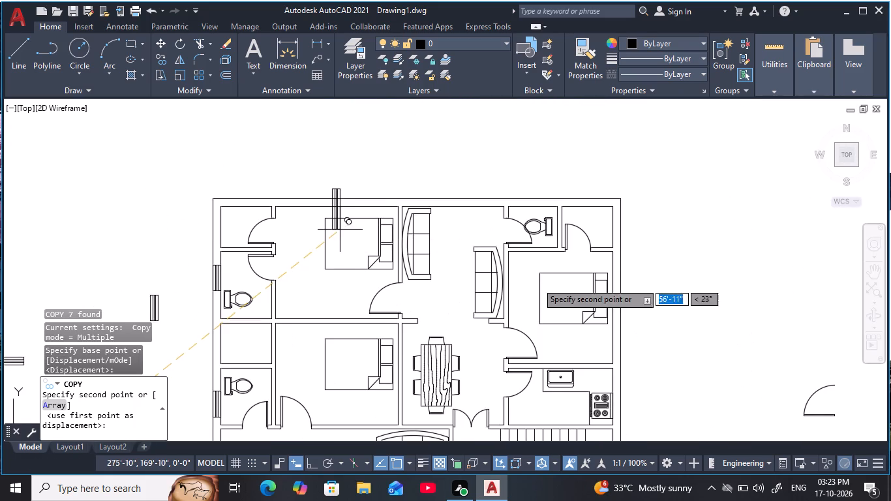
middle_click_drag(559, 290, 361, 223)
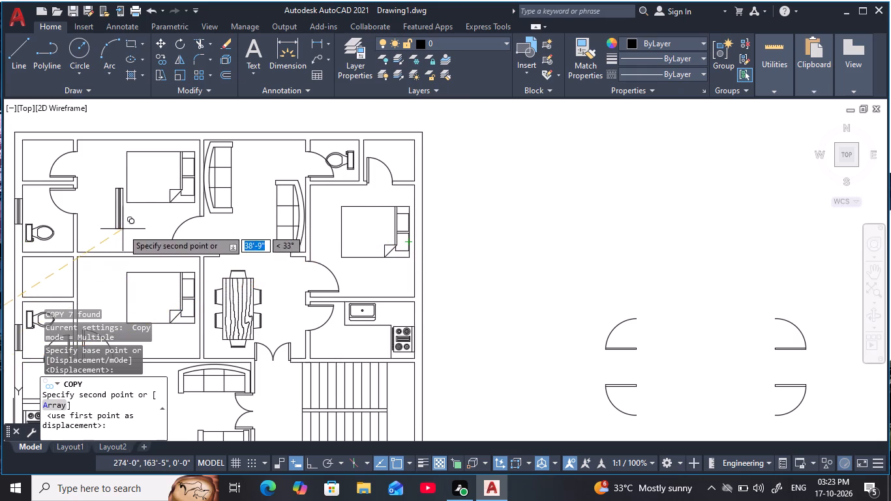
middle_click_drag(123, 229, 245, 219)
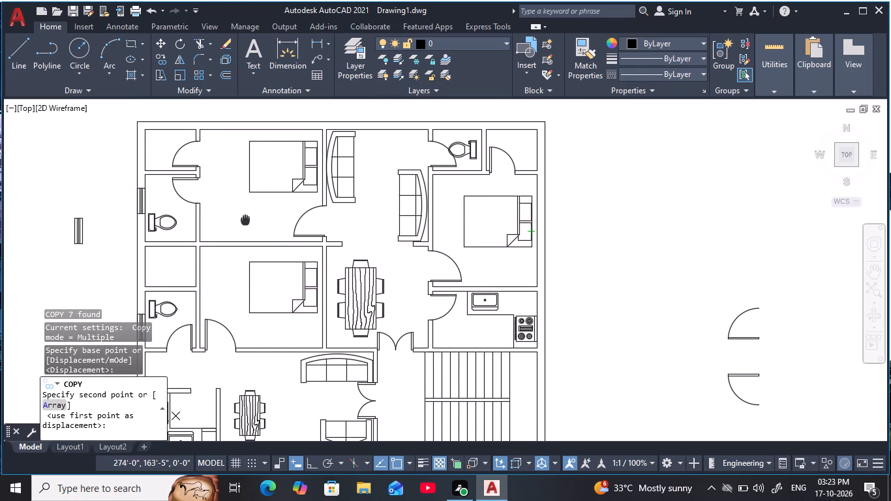
middle_click_drag(245, 219, 246, 219)
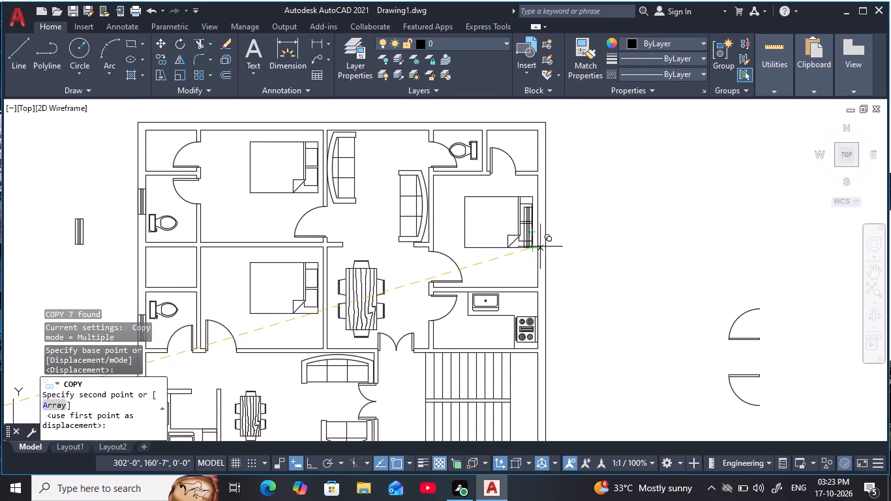
scroll(547, 244, "up", 2)
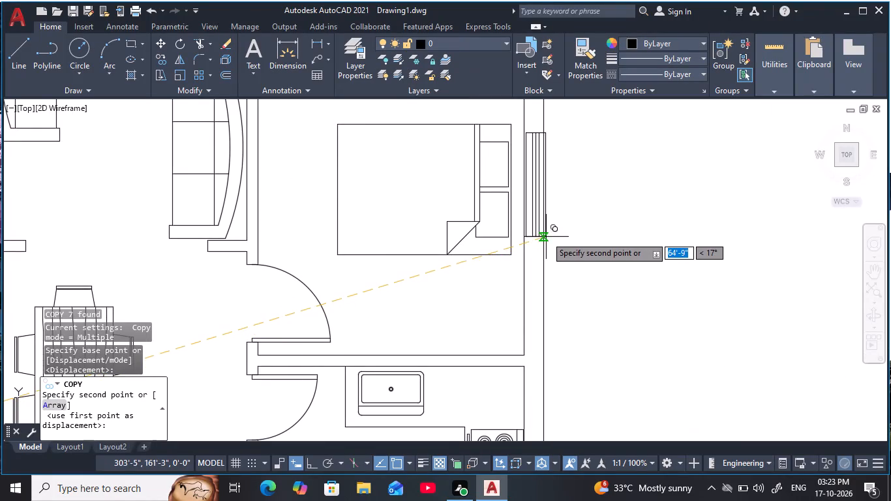
left_click(545, 237)
Place another copy of the vertical 4' window in the east outer wall beside the stove of the kitchen north of the stairs.
scroll(578, 254, "down", 2)
middle_click_drag(579, 255, 576, 250)
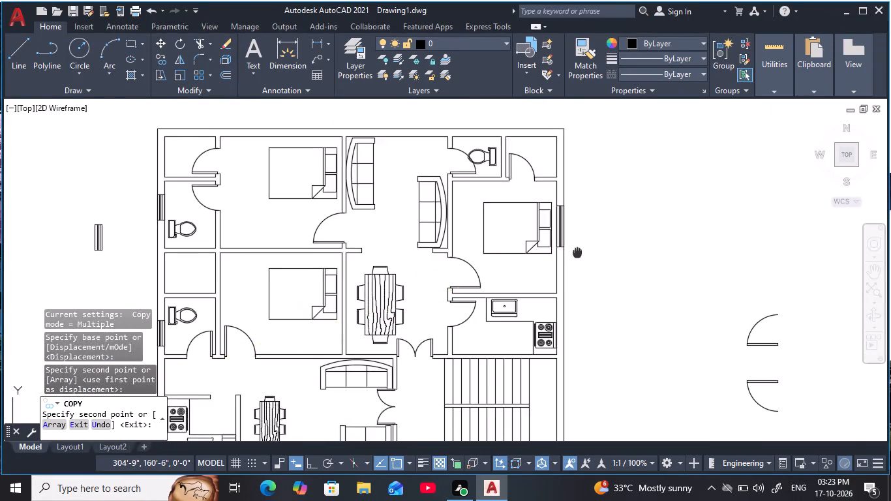
middle_click_drag(576, 250, 524, 142)
middle_click_drag(524, 260, 517, 166)
scroll(507, 151, "up", 1)
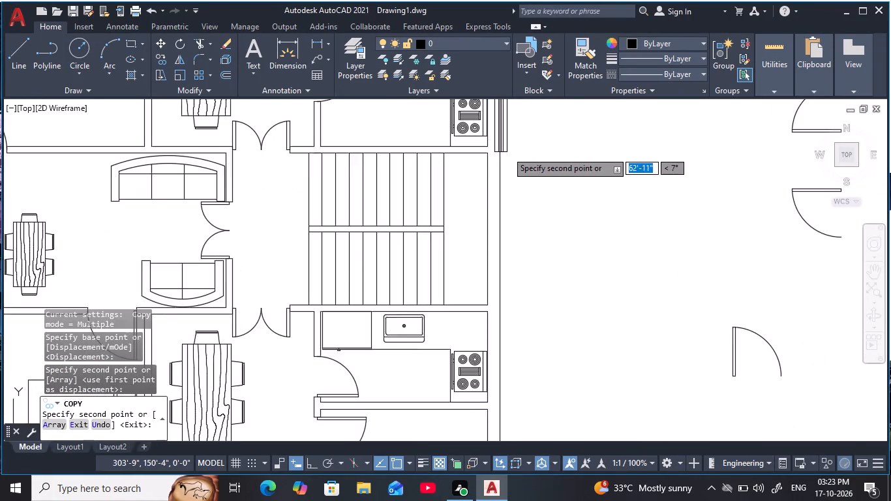
middle_click_drag(506, 158, 560, 338)
scroll(545, 313, "up", 2)
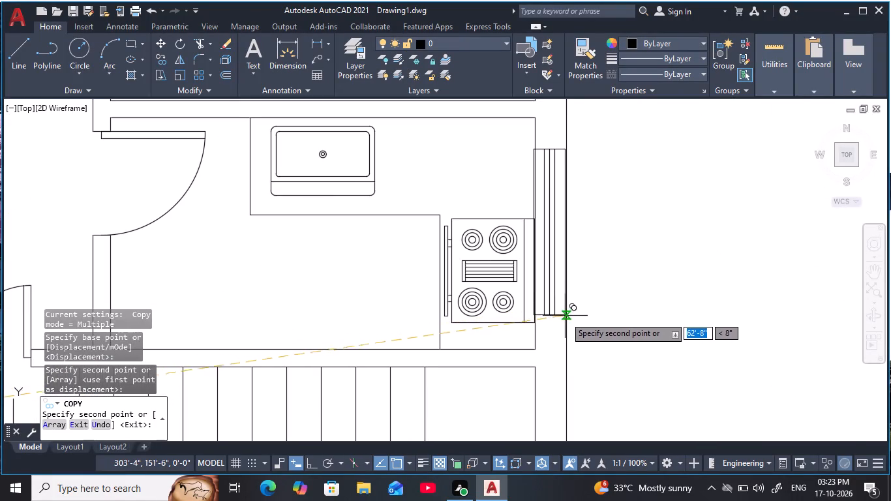
left_click(565, 321)
Place a copy of the vertical 4' window in the east outer wall beside the stove of the kitchen south of the stairs.
scroll(605, 332, "down", 1)
middle_click_drag(605, 333, 558, 187)
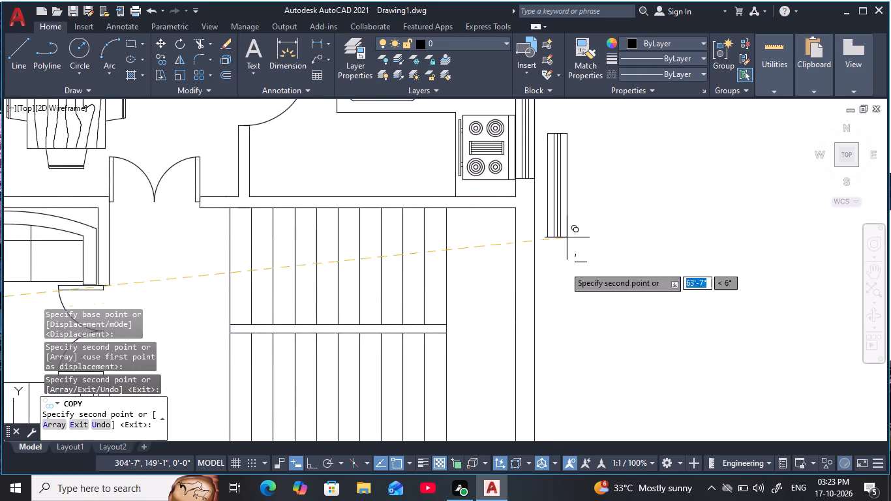
scroll(569, 325, "down", 1)
middle_click_drag(567, 325, 554, 162)
middle_click_drag(595, 387, 580, 330)
scroll(530, 273, "up", 1)
left_click(516, 269)
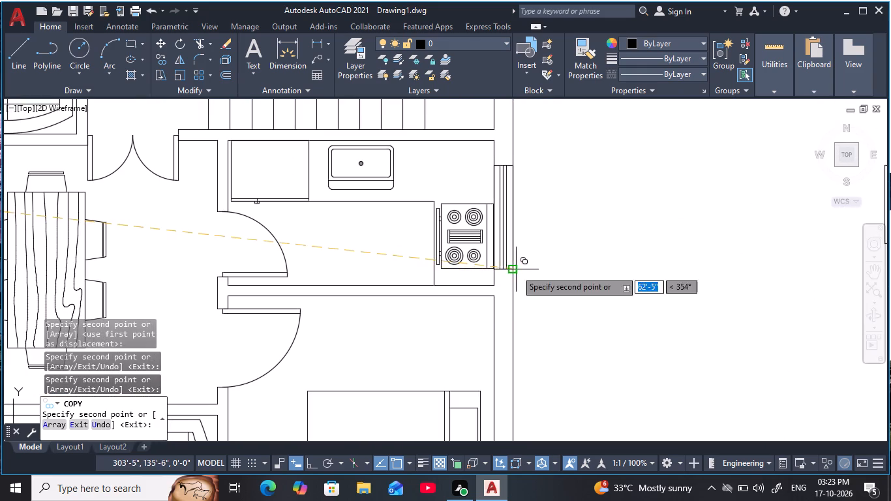
Place a copy of the vertical 4' window in the east outer wall at the southeast bedroom and end copying.
middle_click_drag(561, 319, 576, 173)
scroll(575, 181, "down", 1)
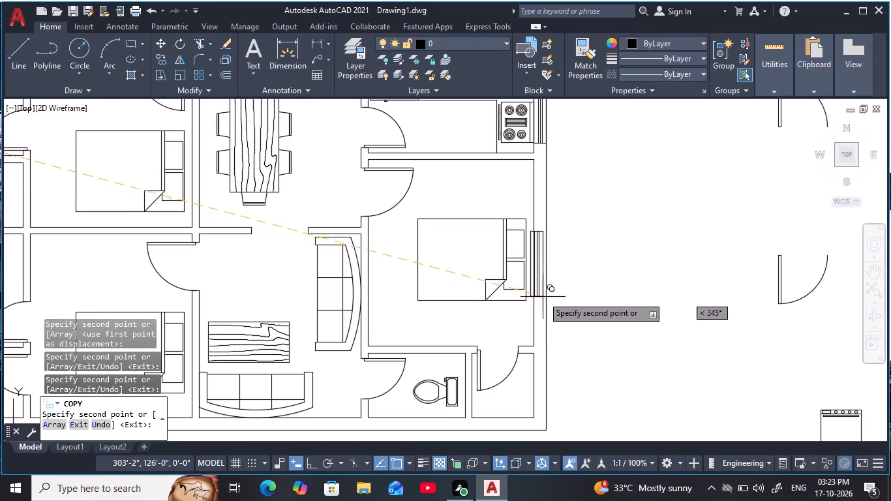
left_click(545, 285)
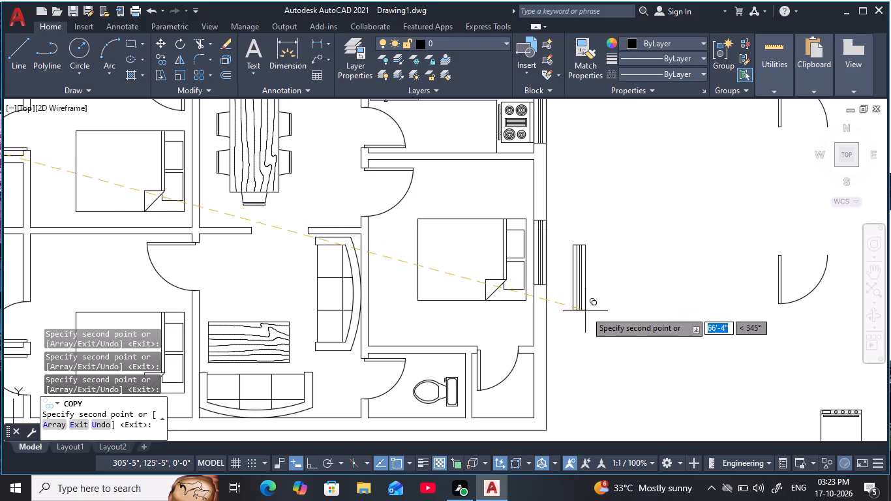
scroll(592, 318, "down", 3)
middle_click_drag(594, 316, 591, 239)
scroll(589, 273, "up", 2)
middle_click_drag(590, 274, 650, 266)
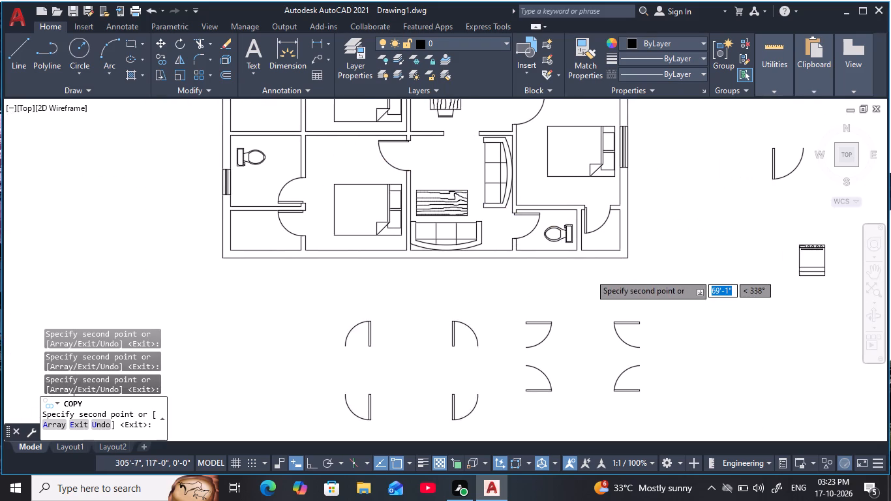
middle_click_drag(650, 266, 651, 298)
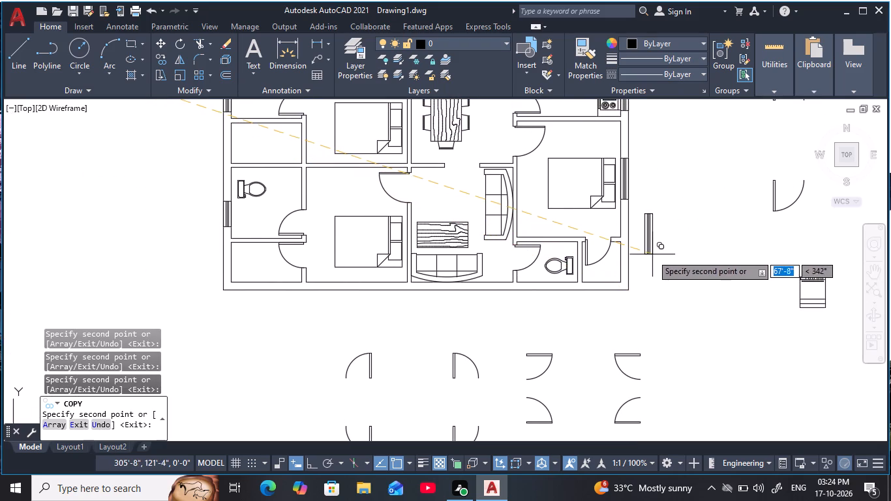
key("Escape")
key("Escape")
Review the whole floor plan to check the windows placed along the east and west outer walls.
scroll(330, 223, "down", 1)
middle_click_drag(324, 327, 325, 327)
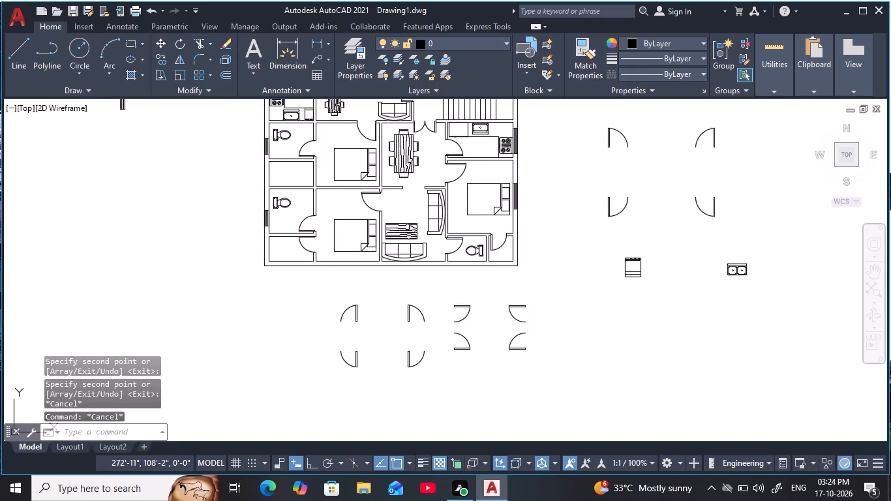
middle_click_drag(325, 327, 331, 360)
scroll(328, 348, "down", 1)
middle_click_drag(374, 247, 368, 273)
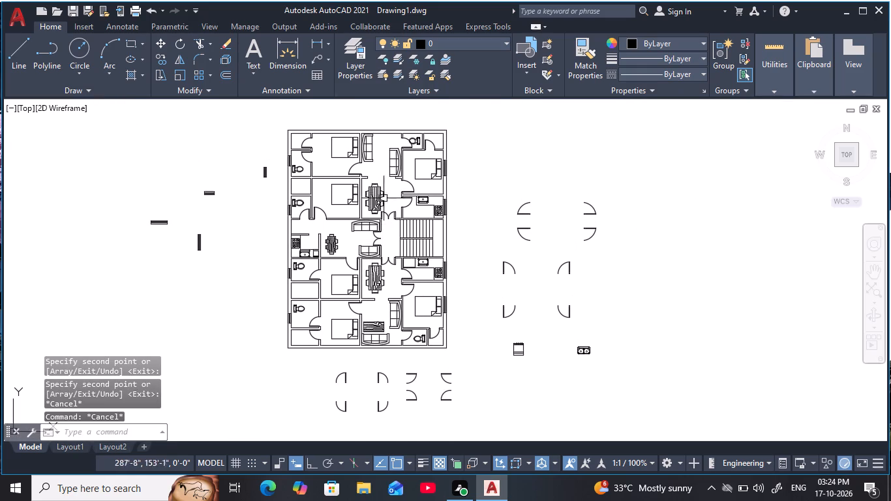
scroll(377, 175, "up", 1)
middle_click_drag(376, 175, 354, 144)
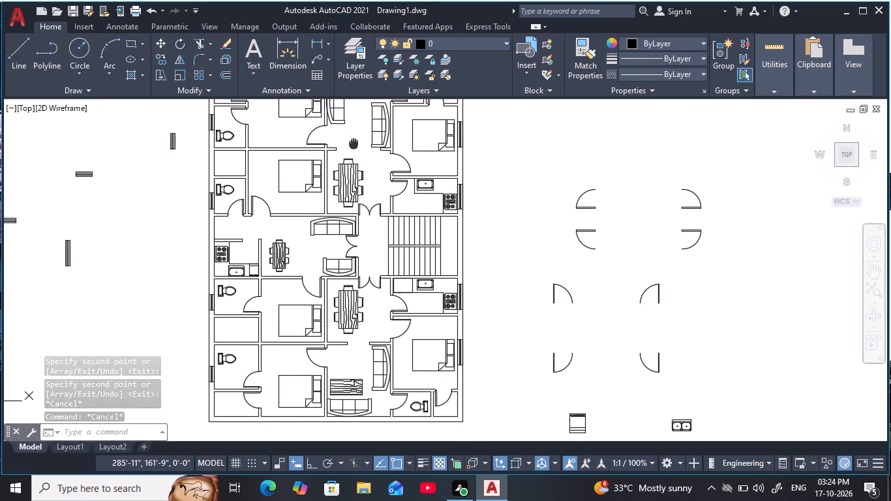
middle_click_drag(354, 144, 355, 140)
key("Escape")
key("Escape")
key("Escape")
key("Escape")
key("Escape")
middle_click_drag(359, 142, 361, 144)
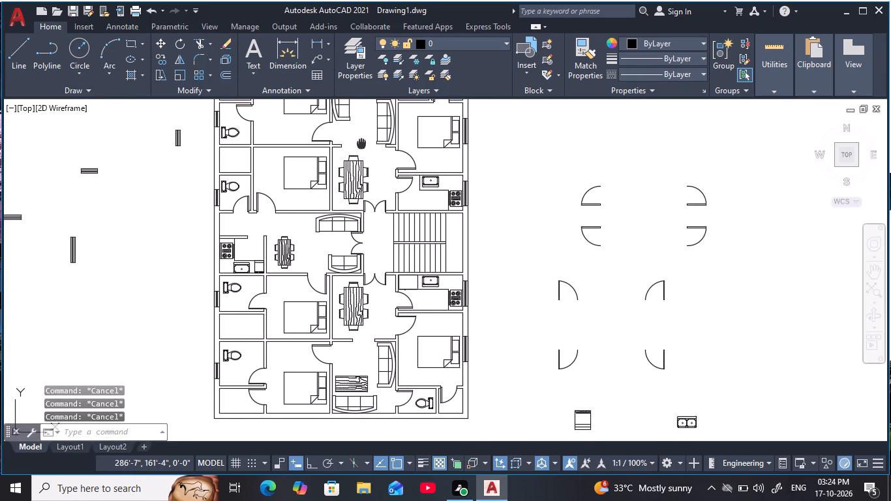
middle_click_drag(361, 144, 375, 155)
scroll(384, 153, "down", 1)
middle_click_drag(384, 153, 392, 164)
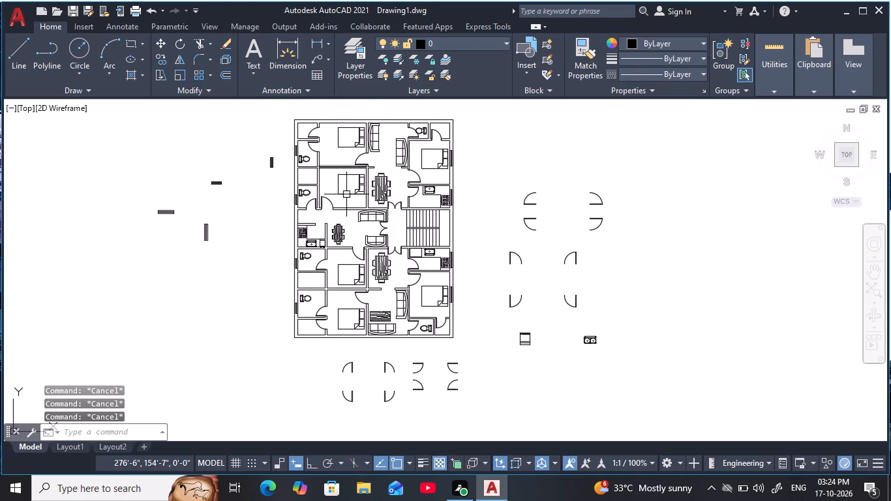
scroll(361, 215, "up", 1)
middle_click_drag(374, 231, 372, 238)
middle_click_drag(414, 309, 415, 294)
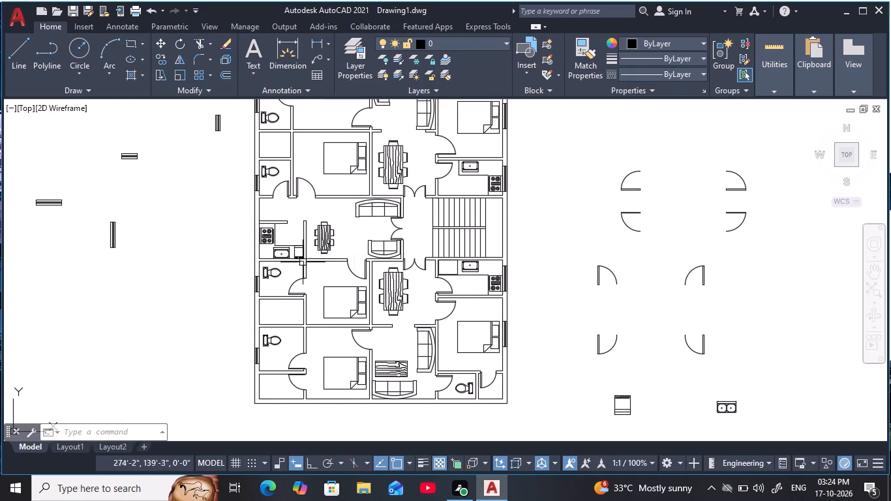
middle_click_drag(235, 234, 314, 283)
key("Escape")
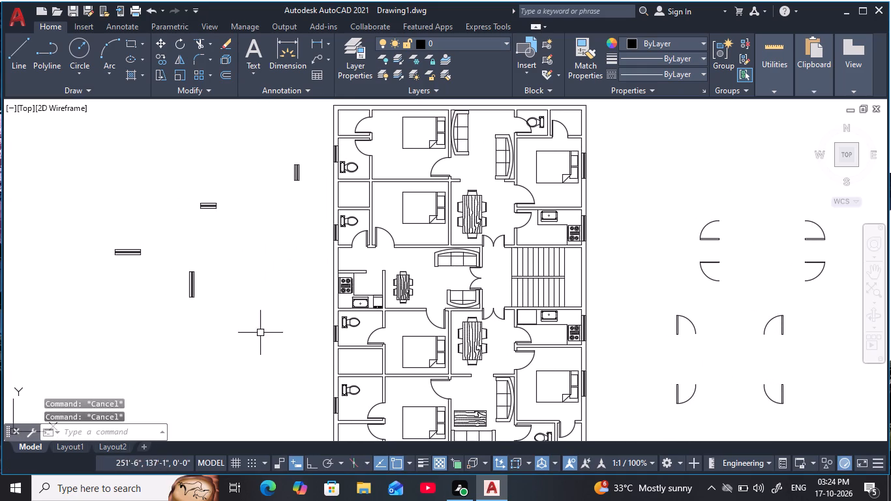
Erase the four spare window symbols lying west of the floor plan.
left_click_drag(262, 361, 262, 352)
left_click(53, 140)
key("e")
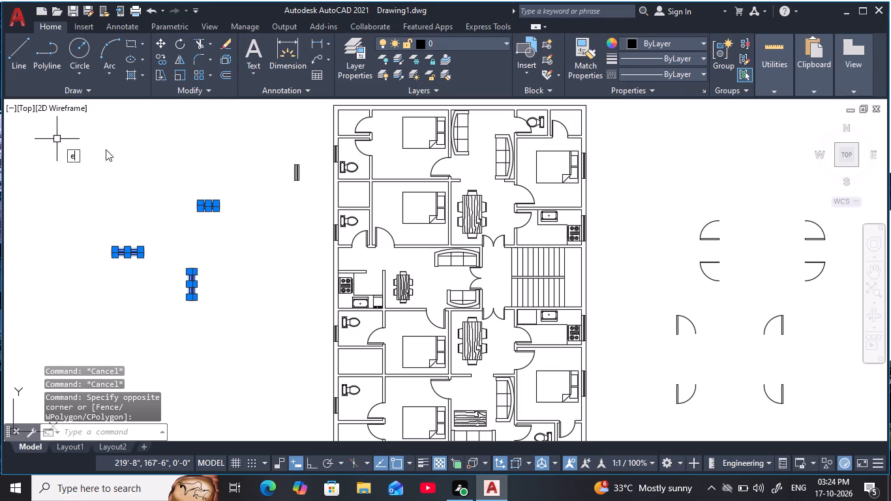
key("space")
left_click(306, 196)
left_click(269, 136)
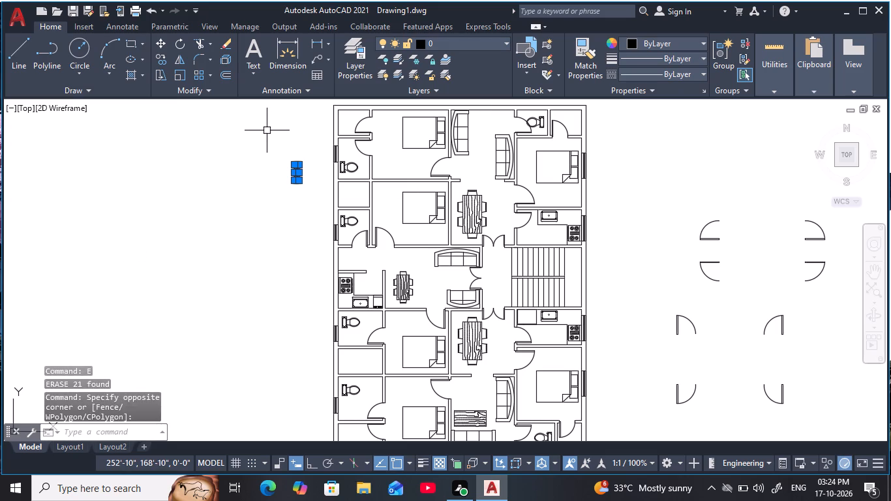
type("e")
key("space")
Erase the spare door, appliance and double-sink symbols lying east of the floor plan.
scroll(300, 189, "down", 1)
middle_click_drag(299, 189, 266, 168)
scroll(312, 205, "up", 1)
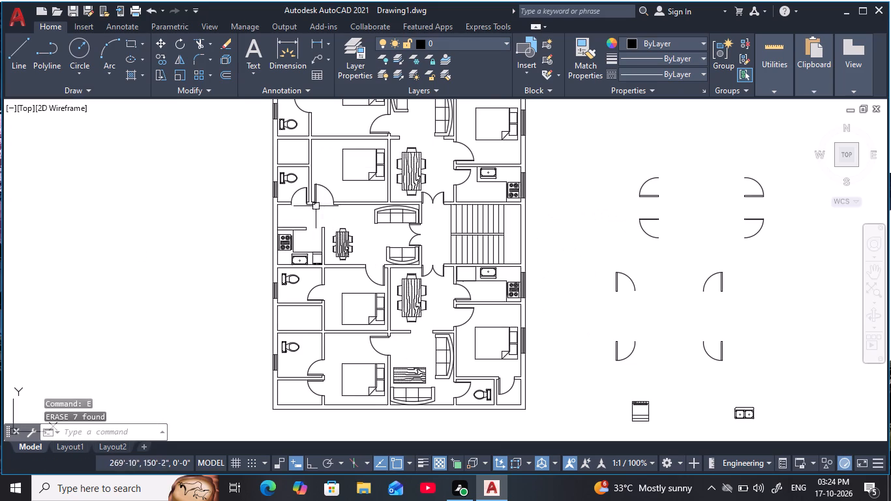
middle_click_drag(340, 209, 310, 224)
middle_click_drag(576, 218, 498, 162)
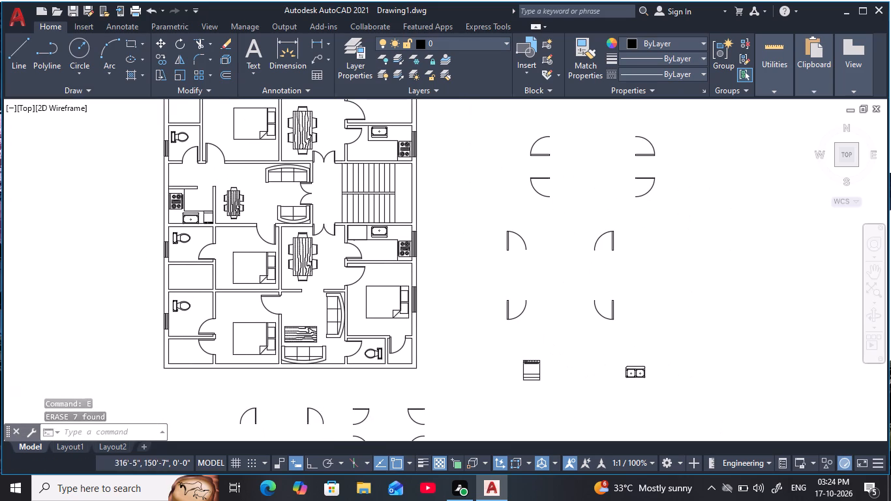
middle_click_drag(551, 207, 577, 224)
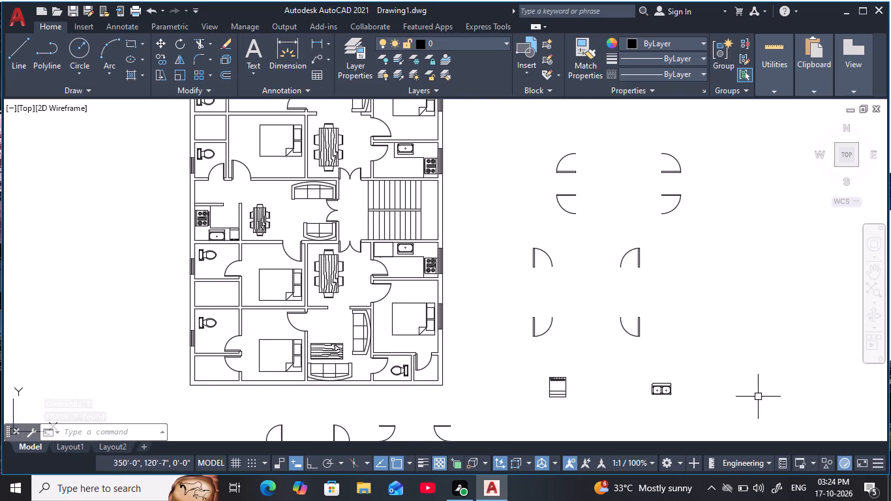
left_click_drag(721, 414, 714, 412)
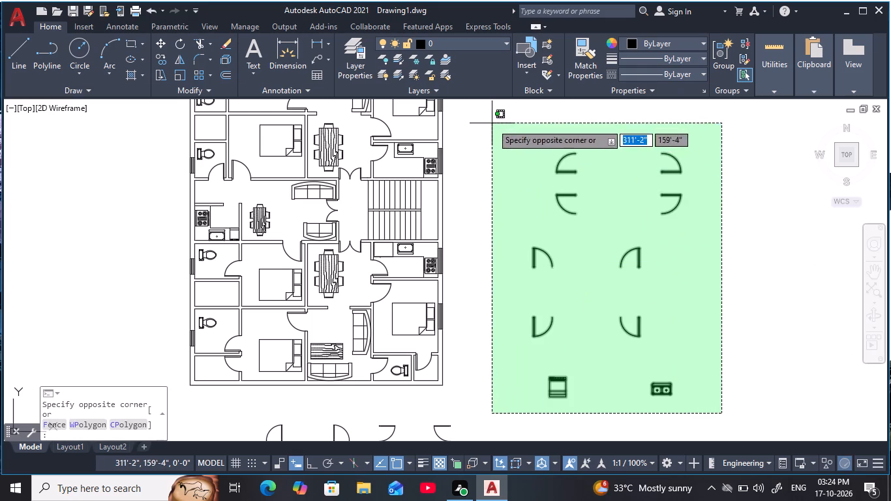
left_click(492, 123)
type("e")
key("space")
Erase the group of spare door symbols lying south of the floor plan.
middle_click_drag(609, 384, 630, 177)
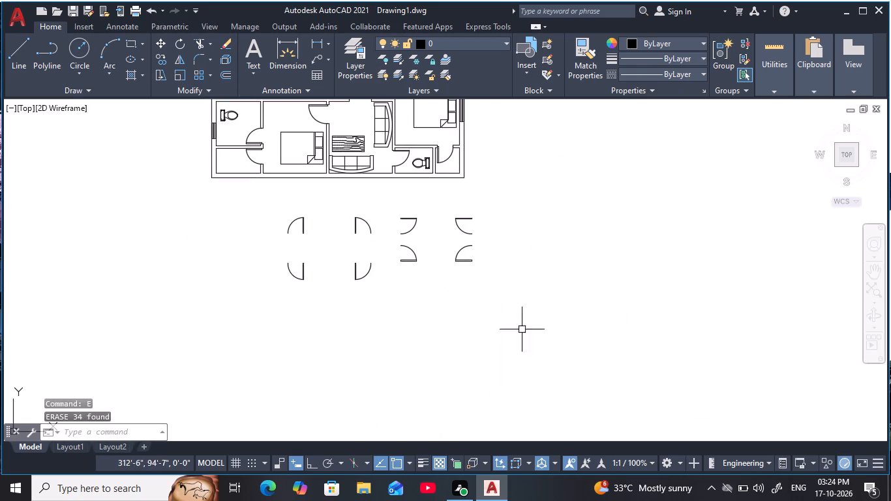
left_click(522, 331)
left_click(128, 182)
key("e")
key("space")
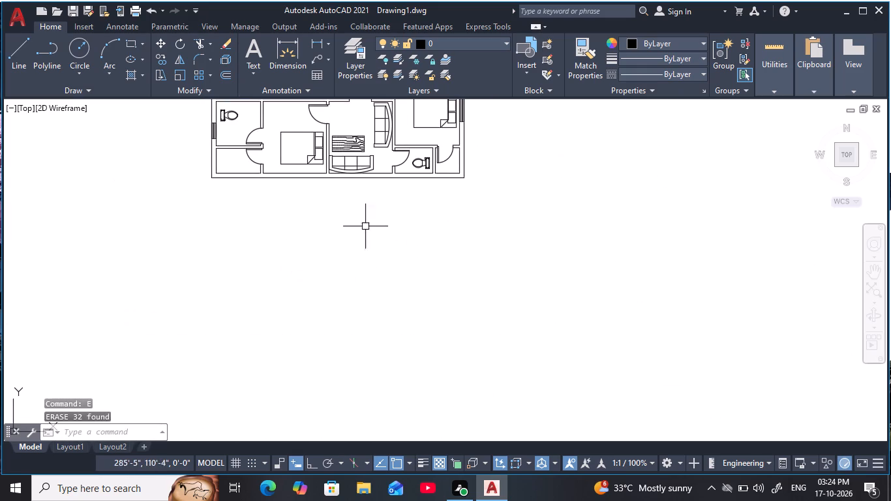
Set the object colour to 16,86,137 and draw a nearly vertical line about 13'-7" long east of the plan.
scroll(432, 230, "down", 1)
middle_click_drag(430, 232, 408, 399)
middle_click_drag(363, 281, 367, 300)
scroll(367, 300, "up", 1)
middle_click_drag(367, 300, 369, 299)
key("Escape")
key("Escape")
middle_click_drag(303, 189, 325, 247)
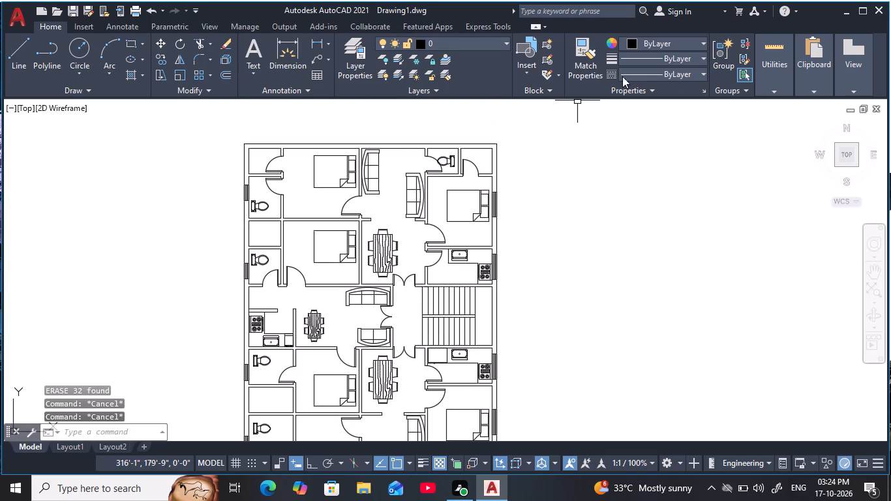
left_click(677, 40)
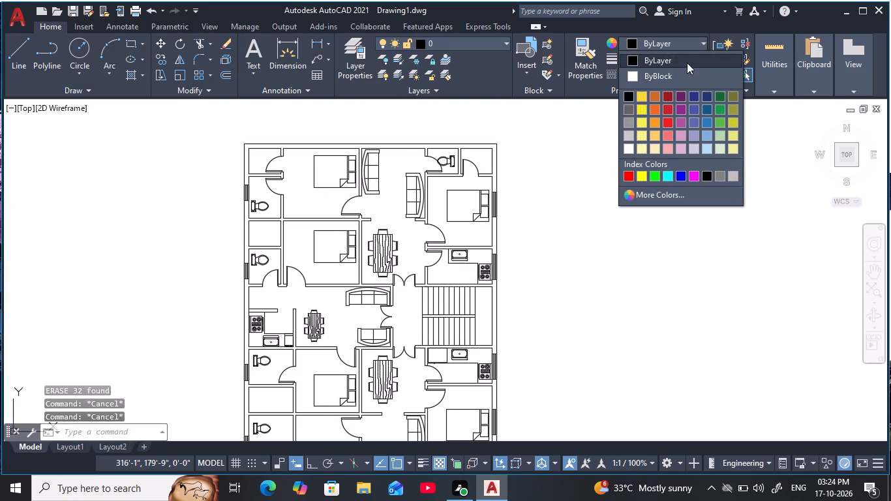
left_click(707, 110)
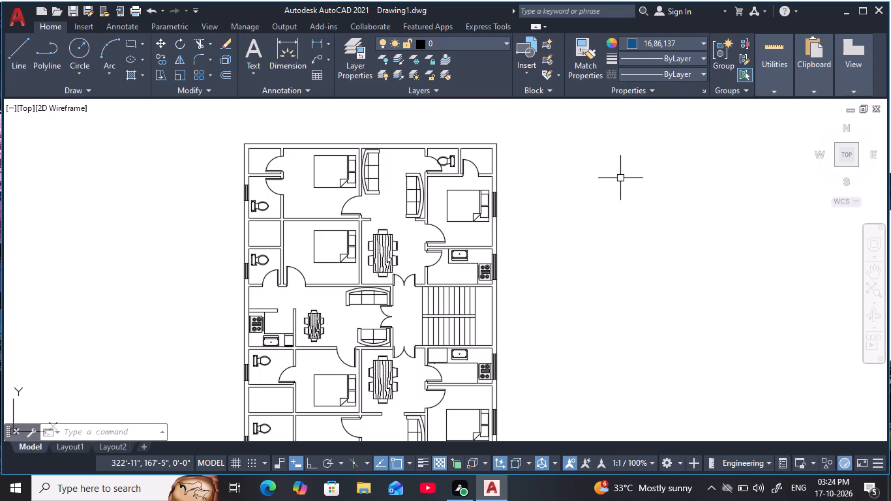
key("l")
key("space")
left_click(595, 170)
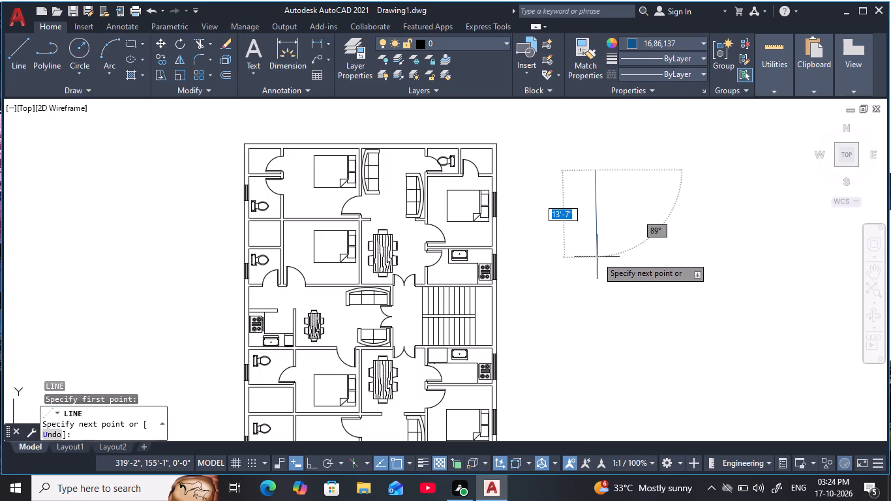
left_click(597, 257)
key("Escape")
key("Escape")
key("Escape")
scroll(590, 205, "up", 2)
key("Escape")
middle_click(590, 207)
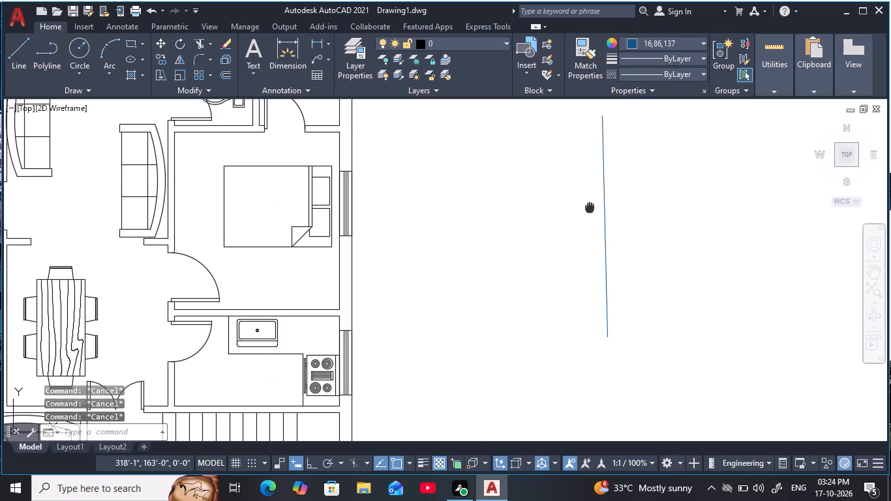
scroll(590, 211, "down", 2)
key("Escape")
key("Escape")
key("Escape")
key("Escape")
key("Escape")
key("Escape")
key("Escape")
key("Escape")
key("Escape")
key("Escape")
key("Escape")
key("Escape")
key("Escape")
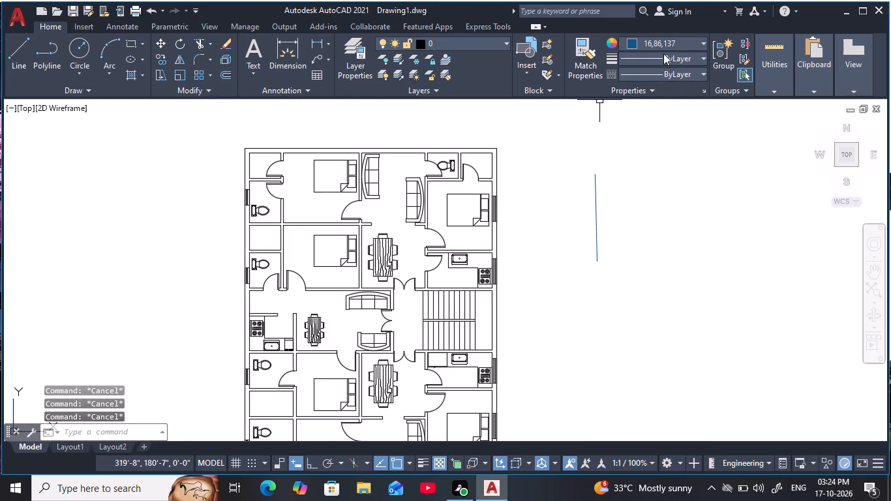
Set the object colour to 247,171,174 and draw a slightly slanted line about 17'-7" long east of the blue line.
left_click(671, 42)
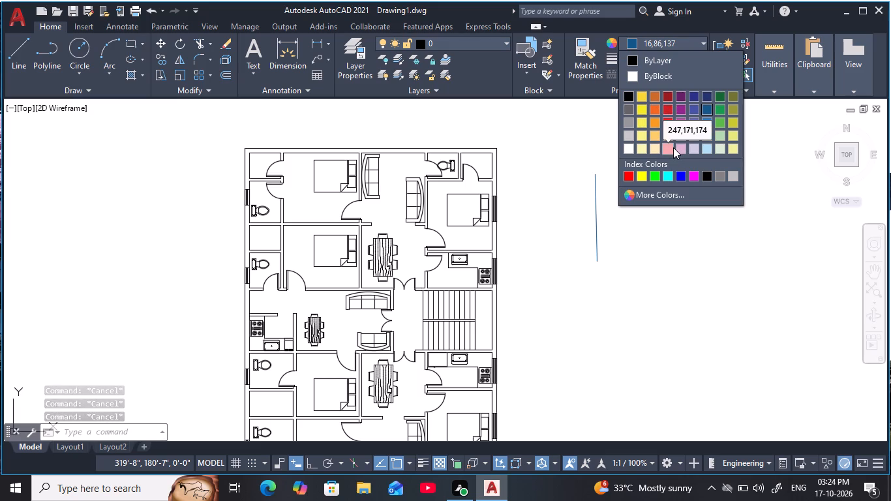
left_click(669, 149)
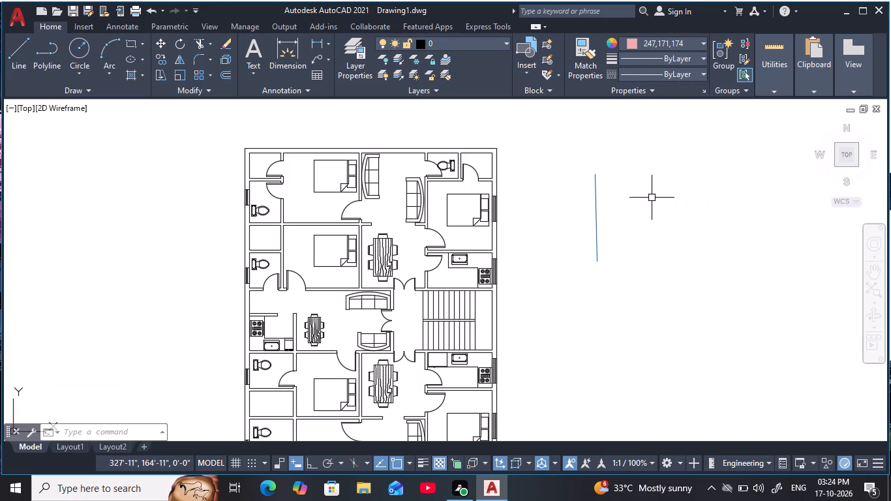
type("l")
key("space")
left_click(639, 185)
left_click(654, 295)
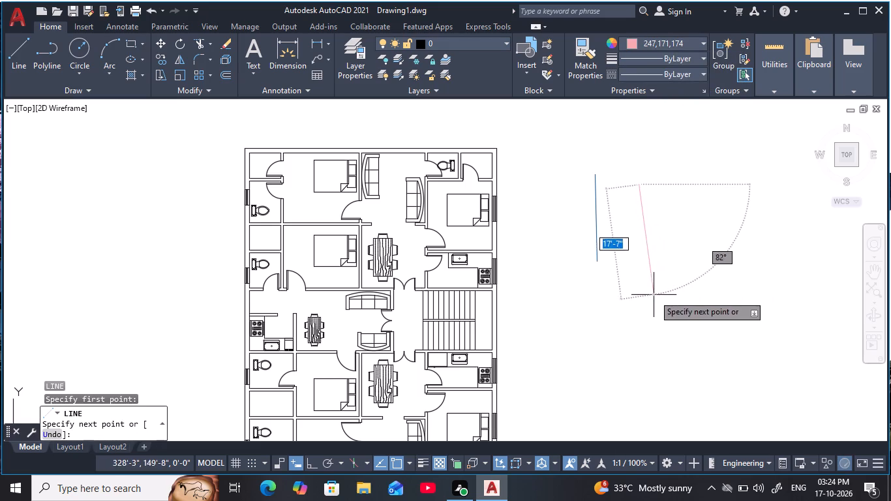
key("Escape")
key("Escape")
key("Escape")
key("Escape")
key("Escape")
key("Escape")
key("Escape")
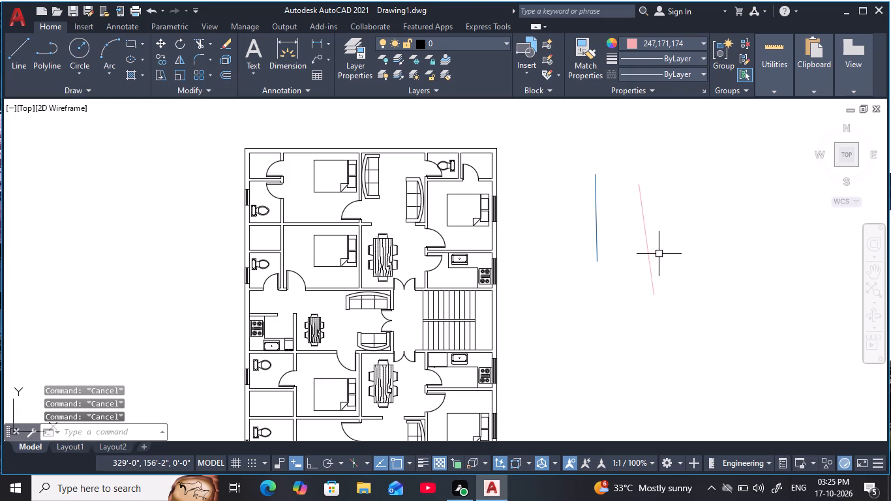
Match the pink sample line's properties onto the outer wall outline on the north, east, west and south sides.
left_click(661, 253)
left_click(635, 249)
key("m")
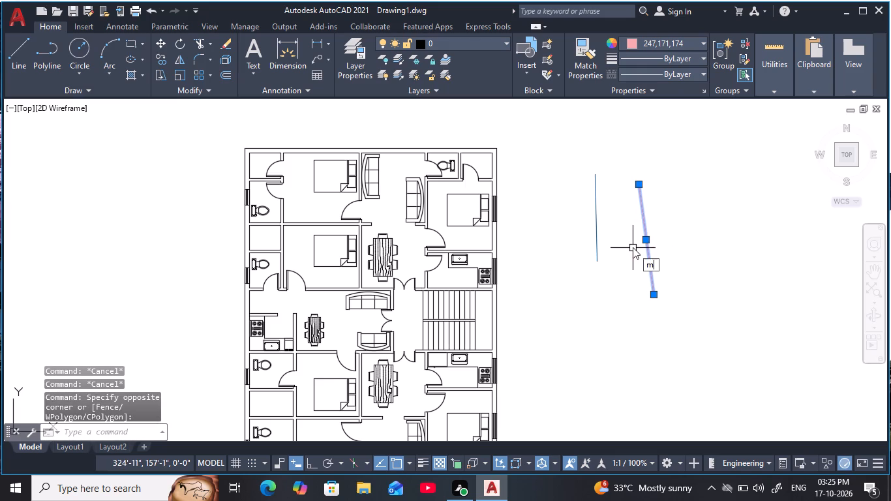
type("a")
key("space")
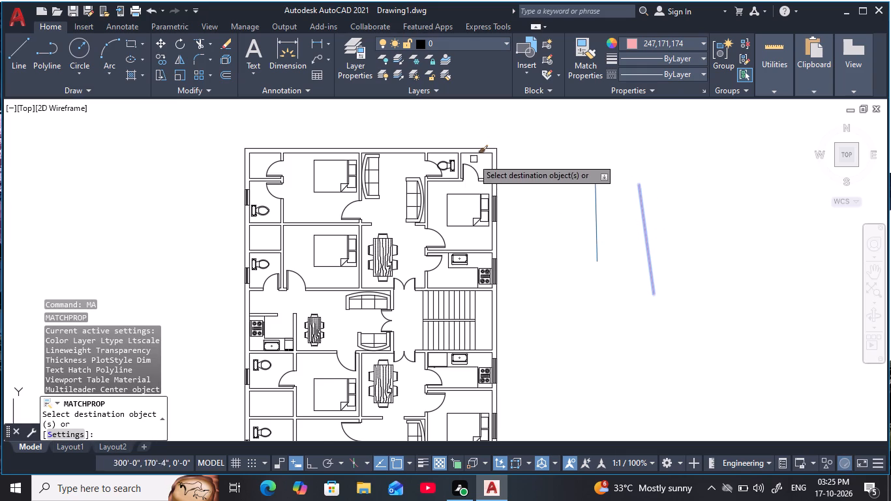
scroll(471, 151, "up", 1)
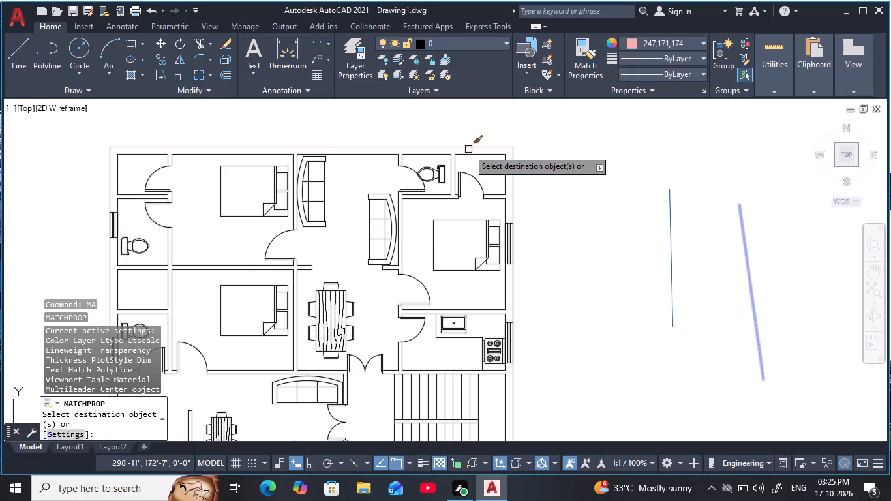
left_click(463, 145)
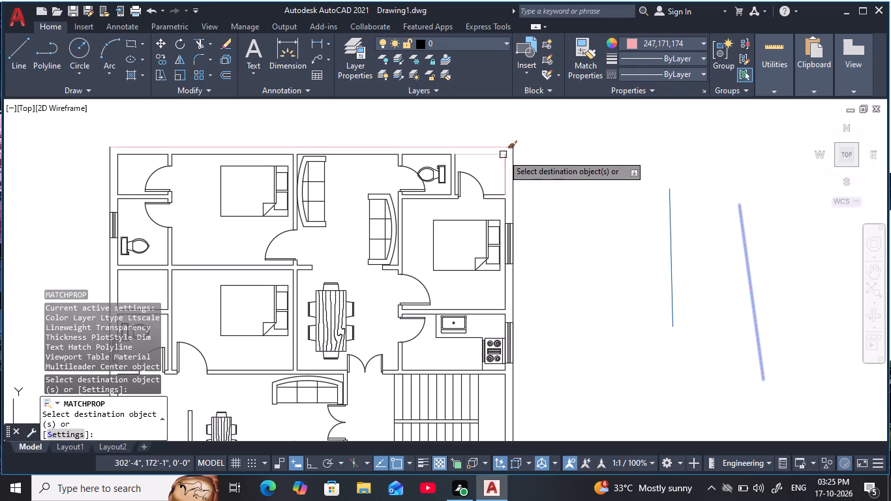
left_click(512, 172)
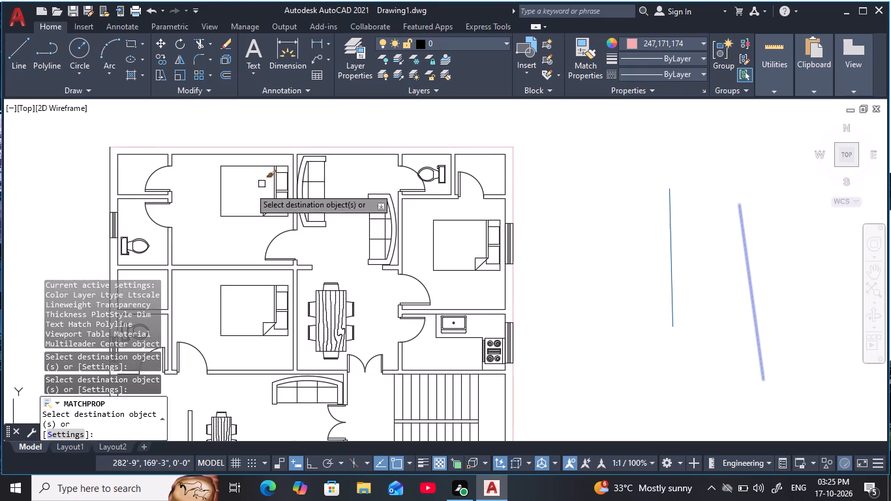
middle_click_drag(204, 201, 352, 157)
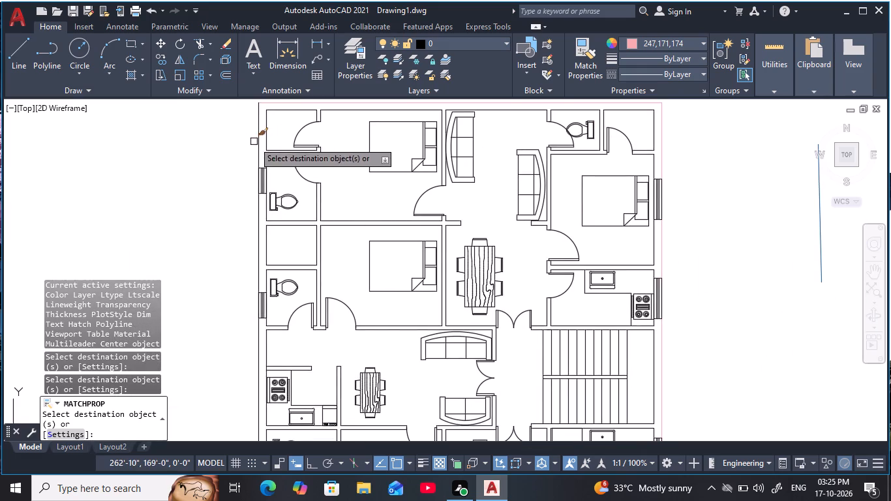
left_click(256, 144)
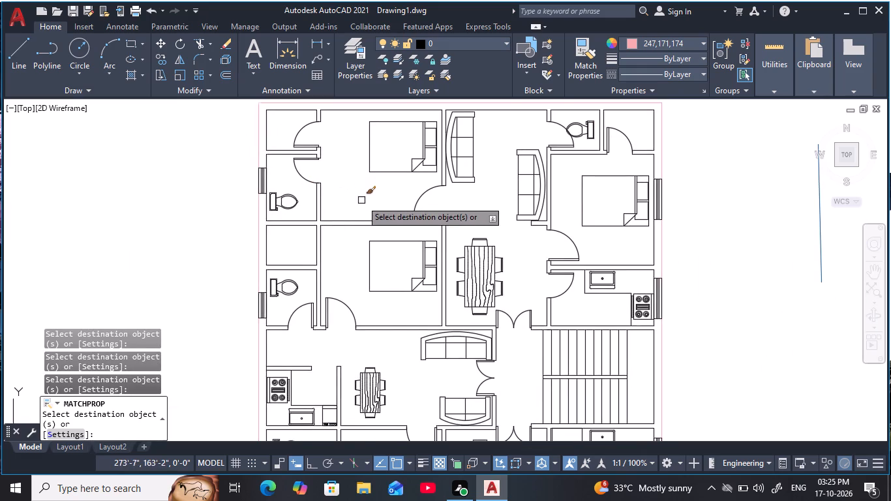
scroll(361, 200, "down", 1)
middle_click_drag(385, 307, 357, 162)
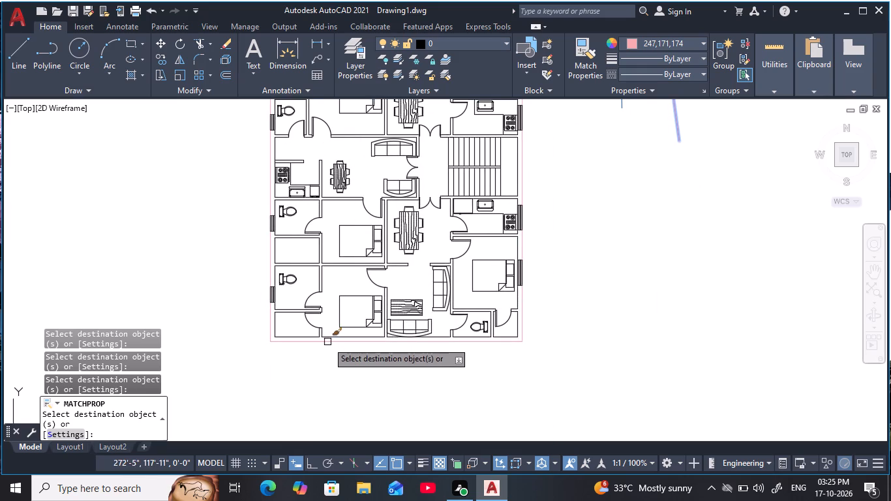
left_click(328, 342)
Match the pink properties onto the inner wall lines of the small southeast corner room and the southeast bedroom's east wall.
scroll(507, 335, "up", 1)
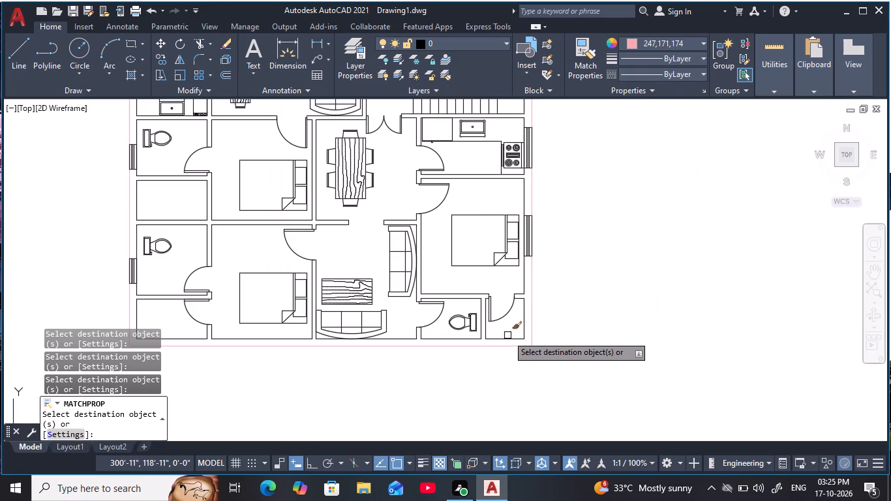
scroll(500, 326, "up", 2)
middle_click_drag(501, 320, 456, 329)
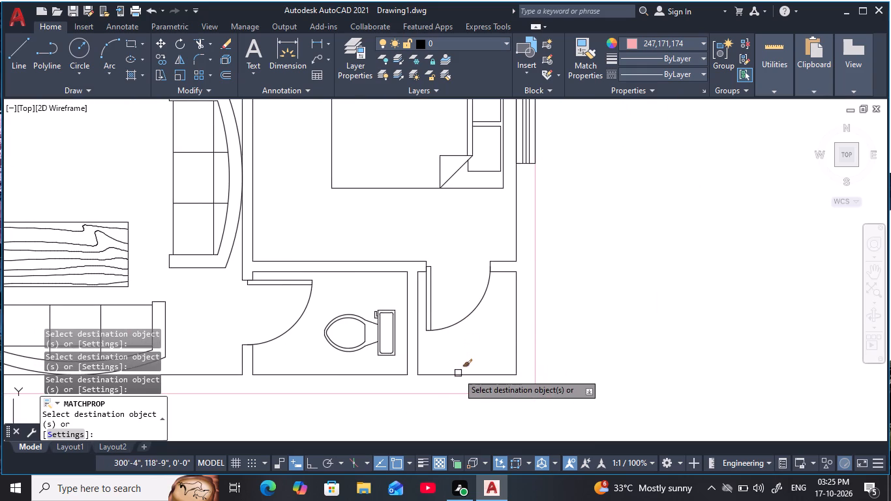
left_click(459, 373)
left_click(515, 354)
middle_click_drag(483, 337, 487, 400)
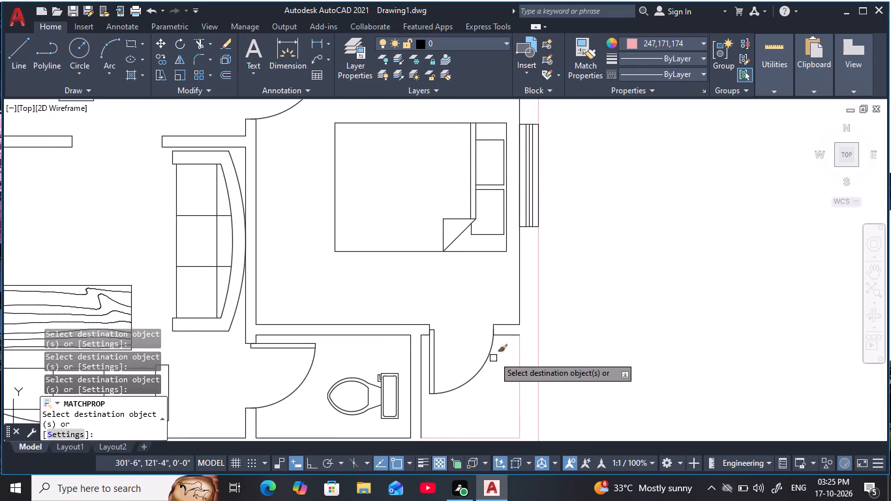
left_click(503, 335)
left_click(504, 322)
left_click(519, 308)
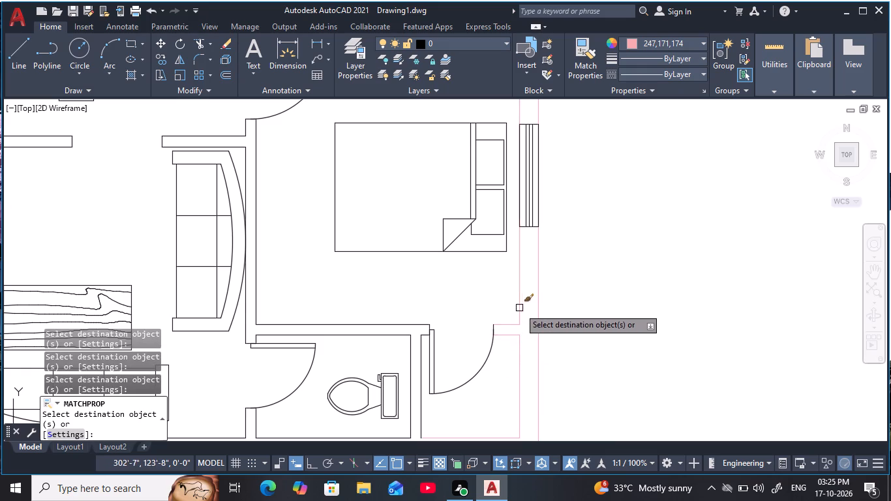
Match the pink properties onto the partition wall lines between the southeast bedroom, its toilet and the corner room.
middle_click_drag(459, 314, 523, 297)
left_click(455, 309)
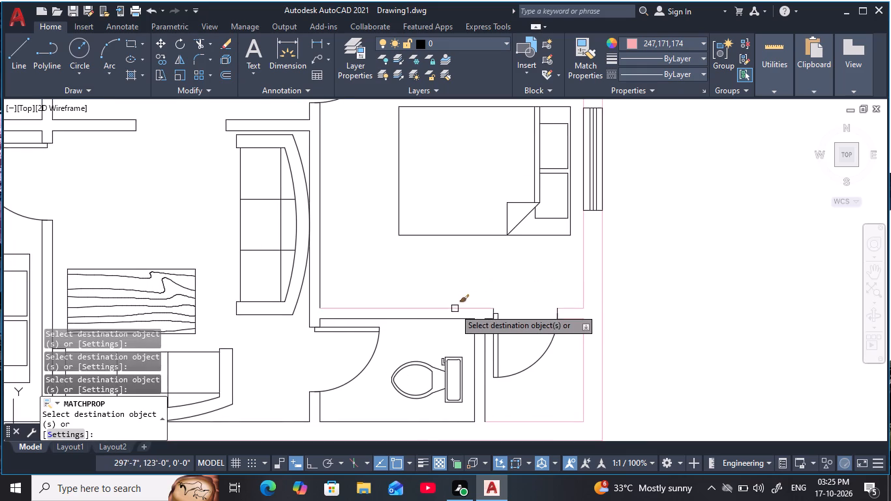
left_click(450, 317)
left_click(474, 335)
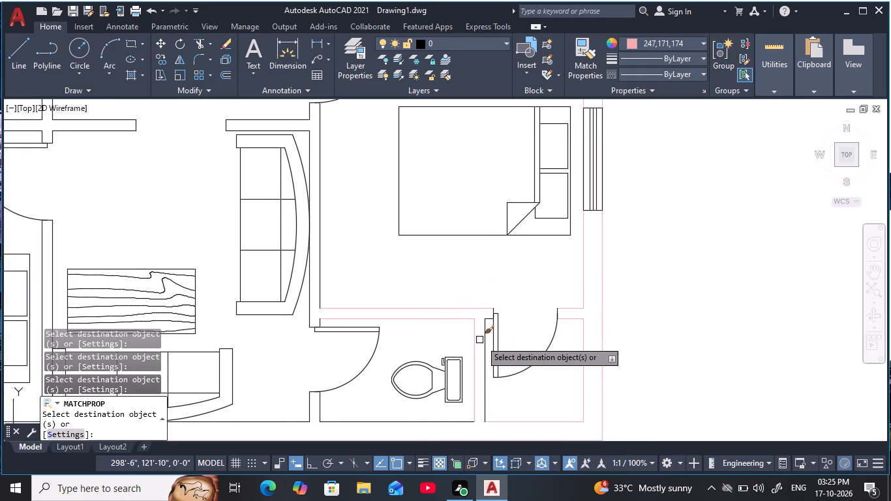
left_click(482, 341)
left_click(487, 318)
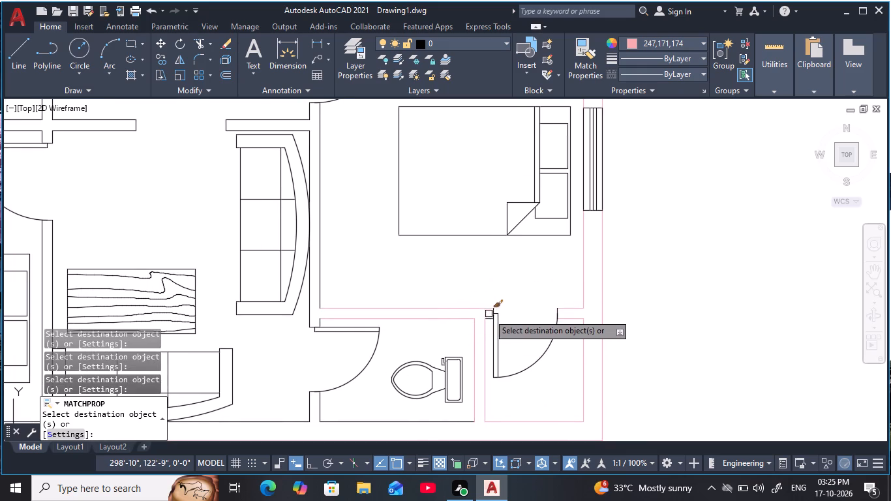
scroll(486, 320, "up", 2)
left_click(496, 322)
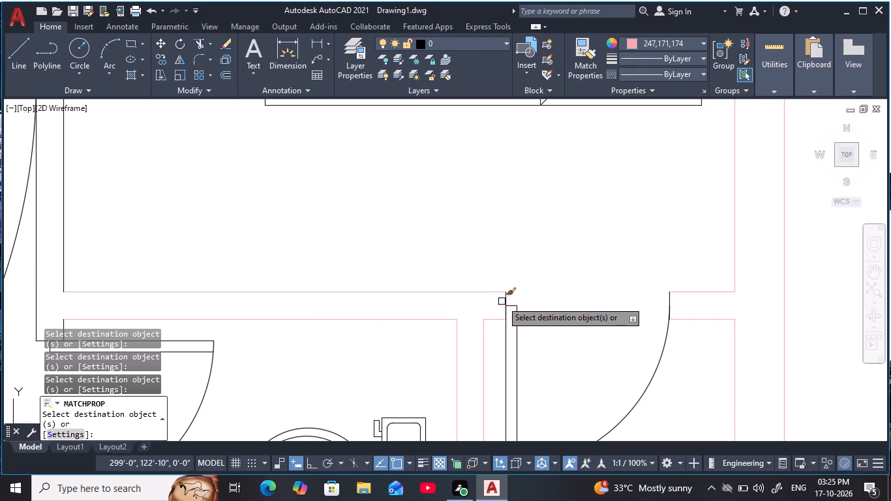
scroll(403, 281, "down", 1)
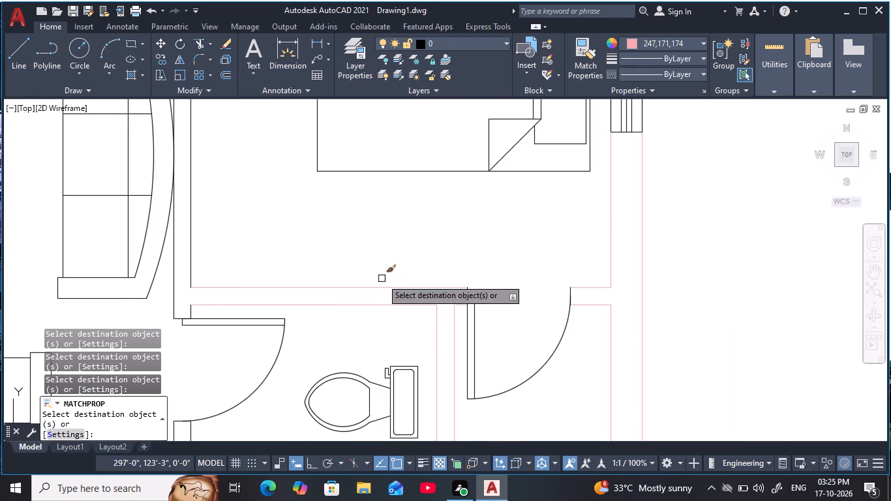
Match the pink properties onto the inner south wall lines from the southeast toilet west to the southwest corner room.
scroll(382, 278, "down", 2)
middle_click_drag(402, 273, 524, 271)
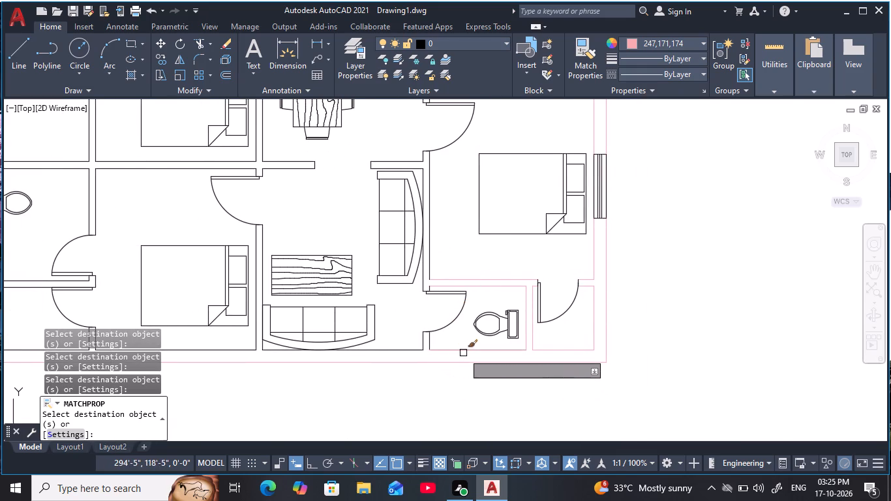
left_click(464, 353)
left_click(398, 351)
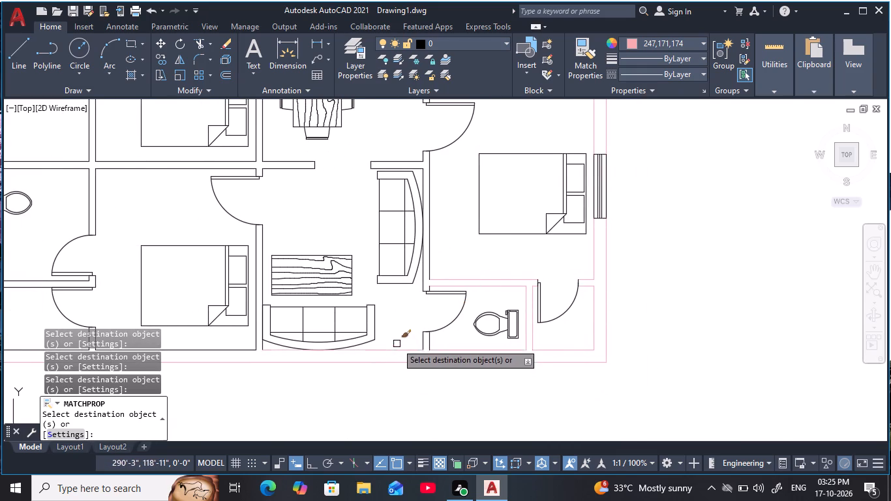
middle_click_drag(397, 340, 544, 303)
left_click(381, 315)
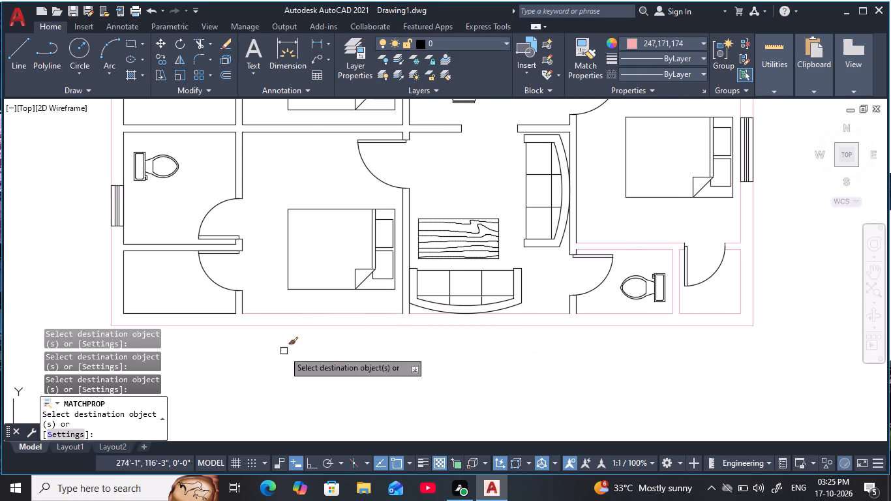
middle_click_drag(283, 354, 431, 353)
left_click(363, 312)
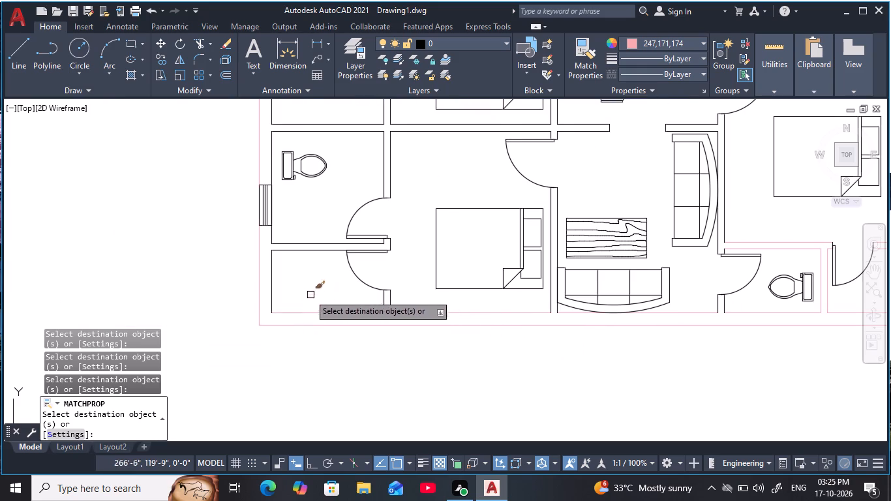
Match the pink properties onto the inner west wall lines from the southwest corner room north to the west kitchen.
middle_click_drag(306, 293, 349, 326)
left_click(316, 315)
middle_click_drag(342, 304, 365, 402)
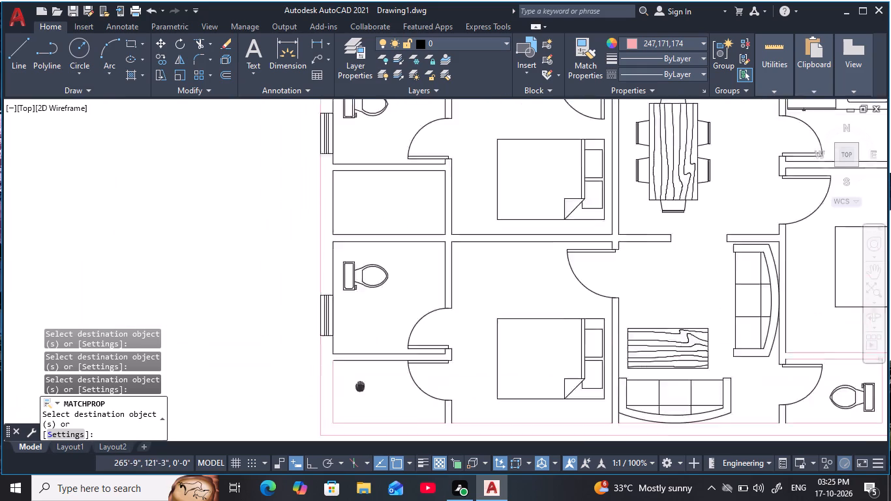
middle_click_drag(365, 402, 369, 437)
left_click(341, 335)
middle_click_drag(358, 322, 363, 401)
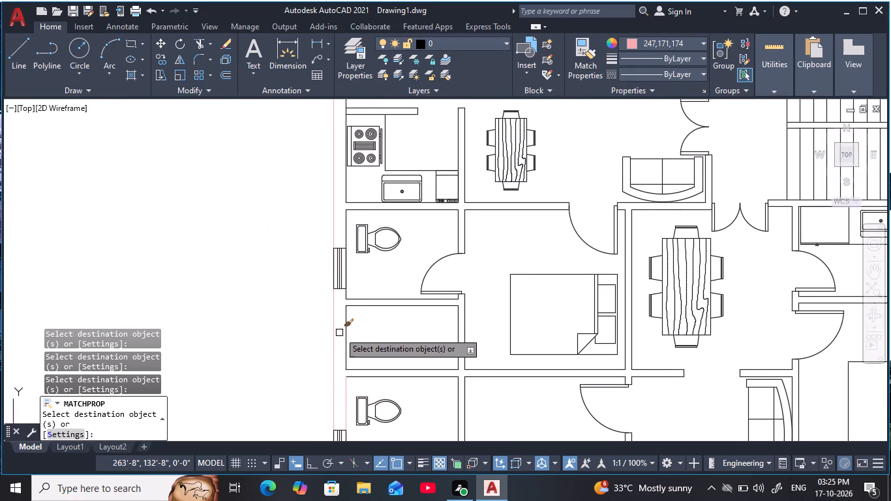
left_click(348, 332)
middle_click_drag(365, 322, 380, 409)
left_click(361, 320)
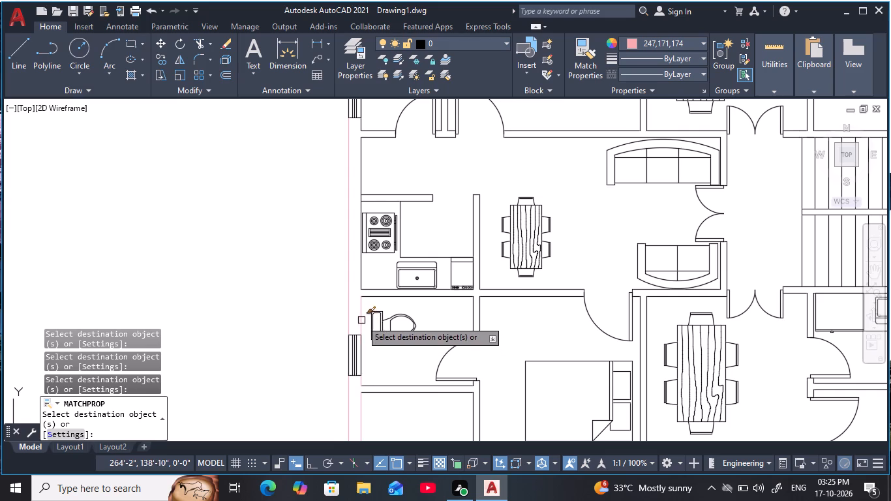
middle_click_drag(372, 318, 384, 420)
left_click(373, 371)
Match the pink properties onto the inner west wall lines from the toilet north of the kitchen to the northwest corner room.
middle_click_drag(385, 367, 400, 476)
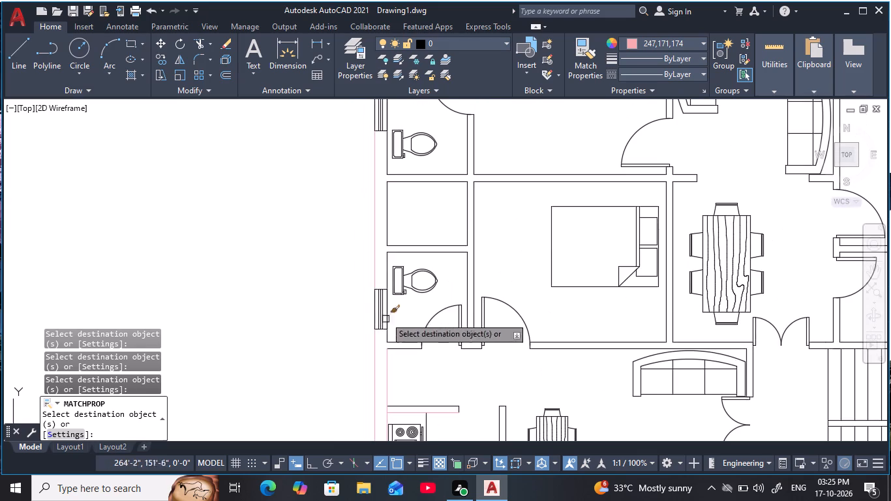
left_click(387, 266)
middle_click_drag(389, 266, 402, 348)
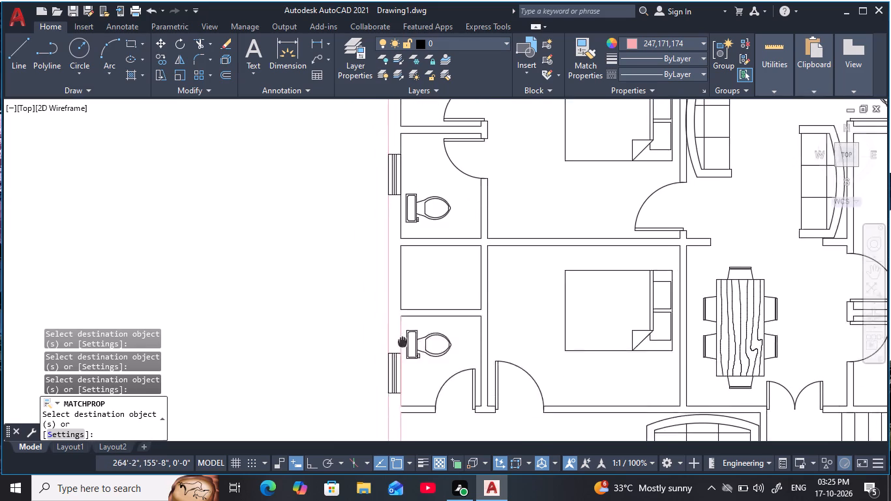
middle_click_drag(402, 348, 398, 377)
left_click(399, 318)
middle_click_drag(420, 307, 425, 394)
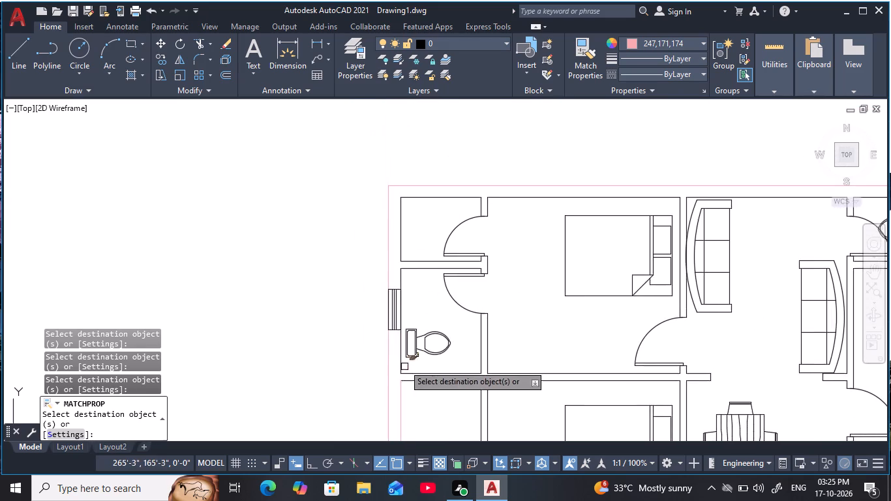
scroll(402, 329, "up", 2)
left_click(397, 348)
middle_click_drag(420, 216, 440, 382)
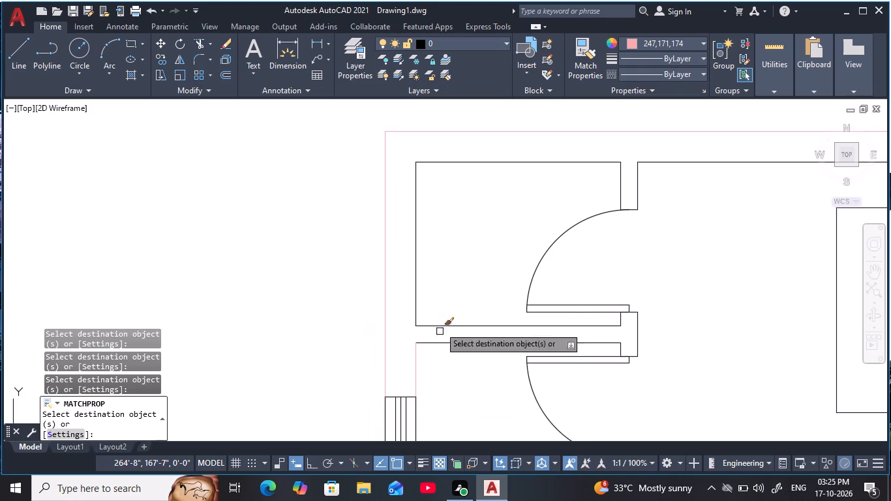
left_click(429, 286)
left_click(406, 286)
Match the pink properties onto the inner north wall lines from the northwest corner room east to the northeast corner room.
middle_click_drag(481, 282, 461, 360)
left_click(487, 255)
left_click(447, 228)
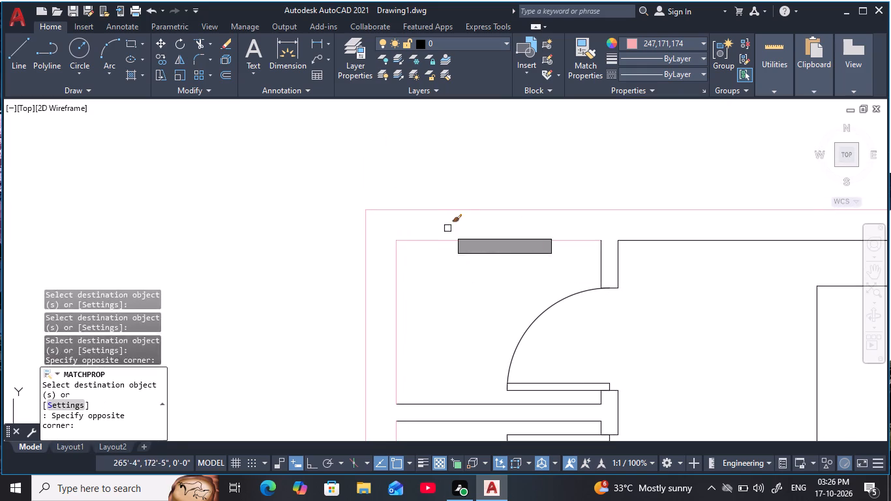
middle_click_drag(492, 267, 316, 381)
left_click_drag(563, 395, 560, 385)
left_click(497, 327)
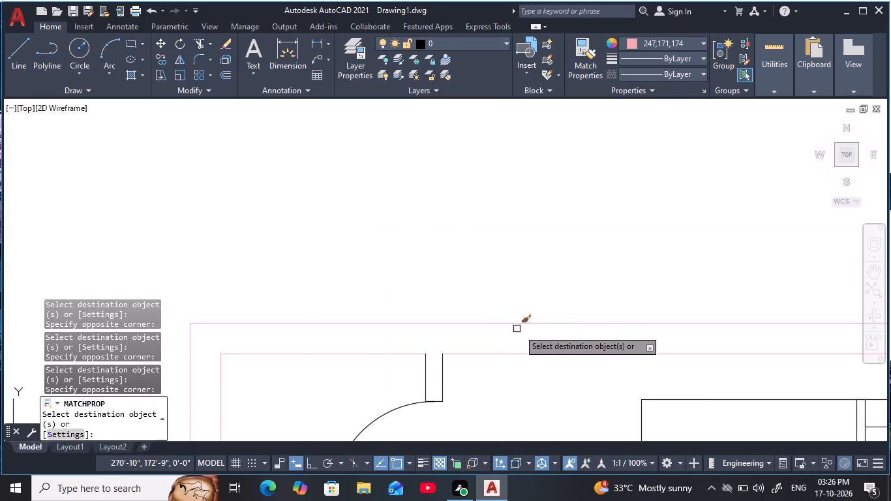
scroll(611, 339, "down", 3)
middle_click_drag(625, 339, 369, 324)
left_click(504, 341)
left_click(490, 320)
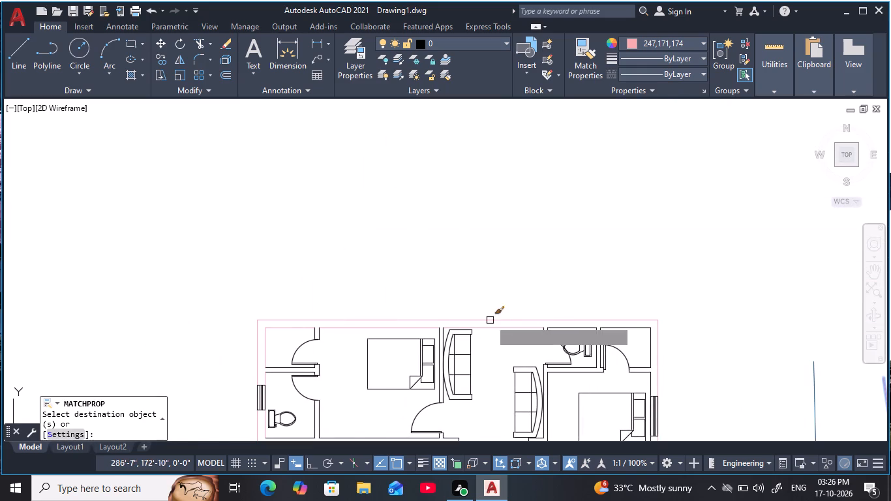
scroll(571, 339, "up", 3)
left_click_drag(582, 314, 572, 311)
left_click(518, 281)
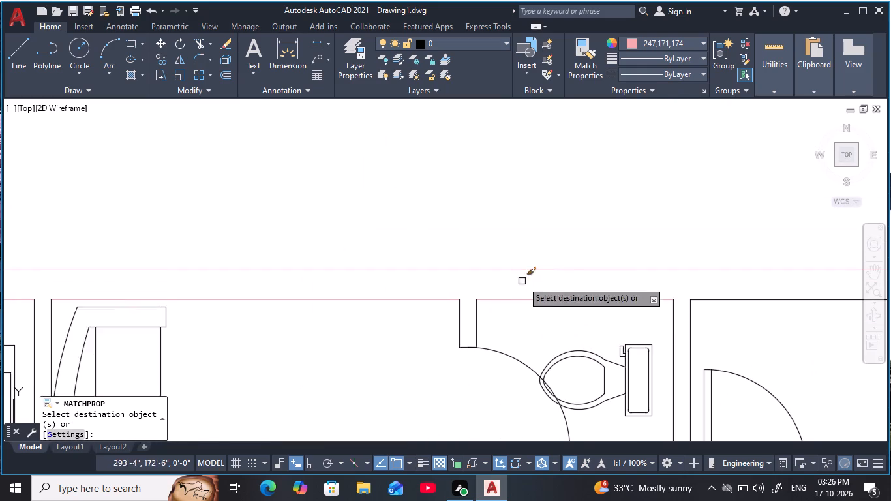
left_click(783, 318)
left_click(708, 290)
Match the pink properties onto the inner east wall lines of the northeast corner room, northeast bedroom and the kitchen north of the staircase.
scroll(708, 294, "down", 3)
middle_click_drag(709, 295, 544, 288)
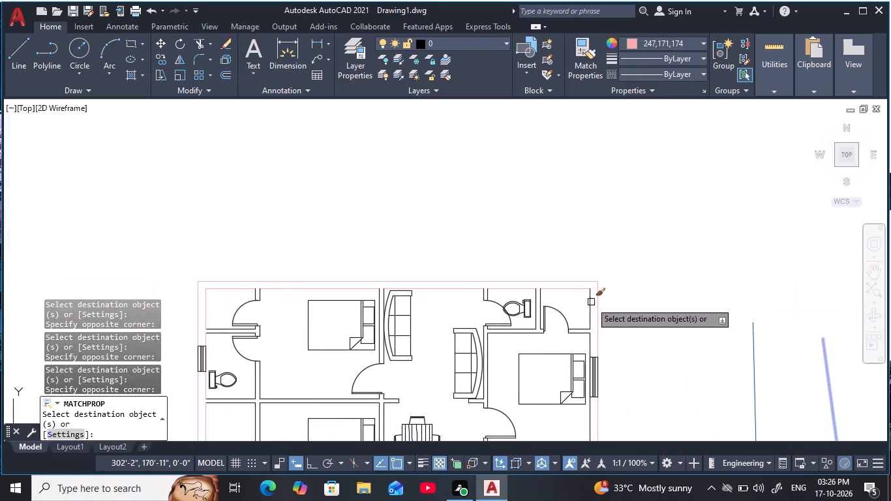
scroll(594, 305, "up", 4)
left_click(595, 318)
left_click(534, 325)
scroll(607, 371, "down", 1)
middle_click_drag(608, 375, 587, 252)
scroll(586, 270, "down", 3)
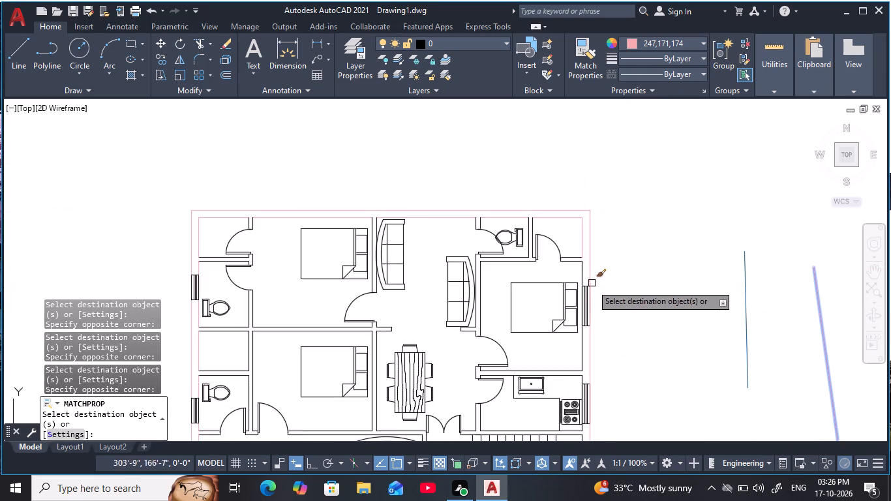
scroll(590, 286, "up", 2)
left_click(568, 266)
middle_click_drag(587, 401, 585, 245)
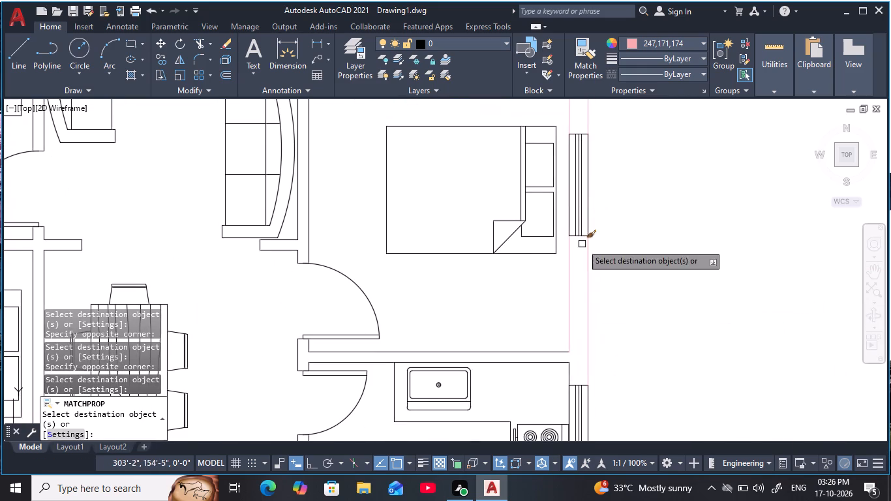
middle_click_drag(604, 358, 634, 195)
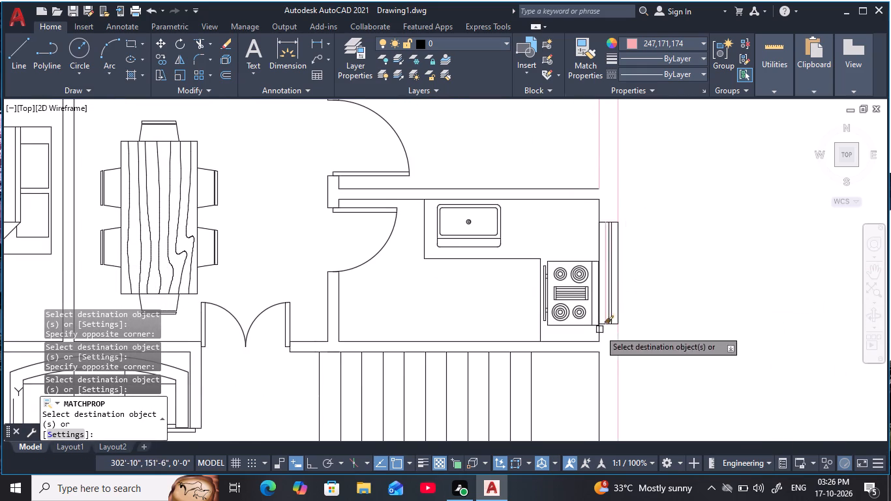
scroll(599, 335, "up", 2)
left_click(599, 338)
Match the pink properties onto the inner east wall line beside the staircase.
scroll(626, 363, "down", 3)
middle_click_drag(633, 355, 607, 155)
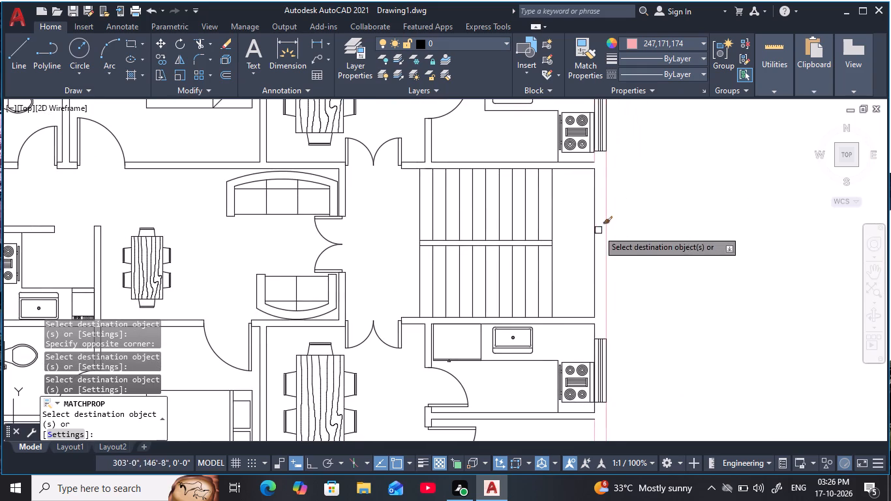
left_click(590, 266)
left_click(606, 282)
left_click(605, 281)
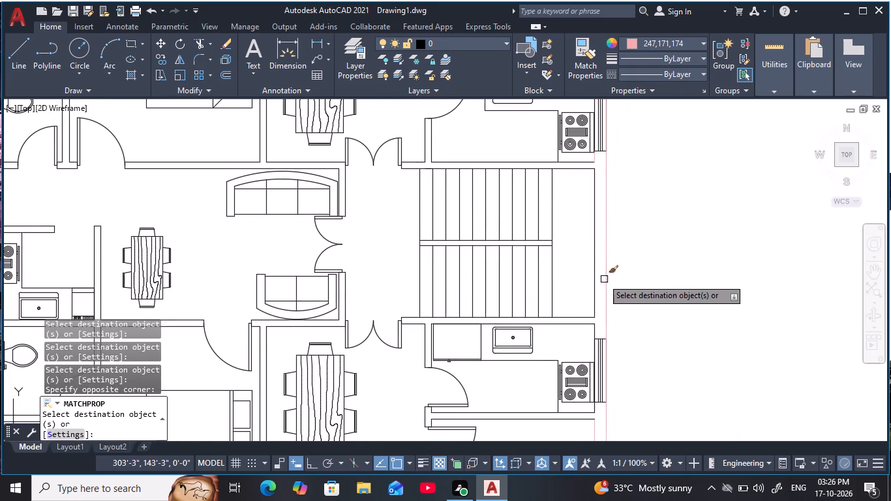
left_click(582, 272)
left_click(604, 277)
left_click(600, 281)
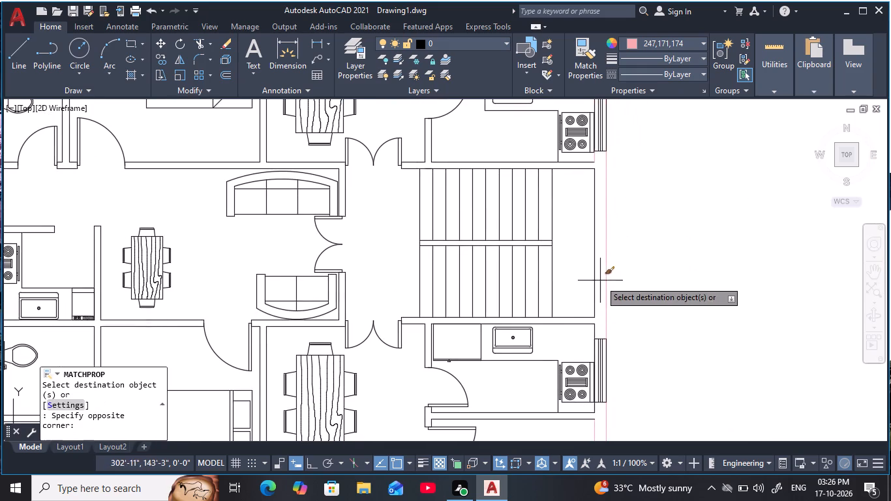
left_click(586, 281)
Match the pink properties onto the inner east wall line of the kitchen south of the staircase.
scroll(603, 297, "down", 1)
middle_click_drag(605, 291, 601, 232)
scroll(582, 343, "up", 2)
middle_click_drag(598, 255, 589, 355)
scroll(601, 218, "up", 2)
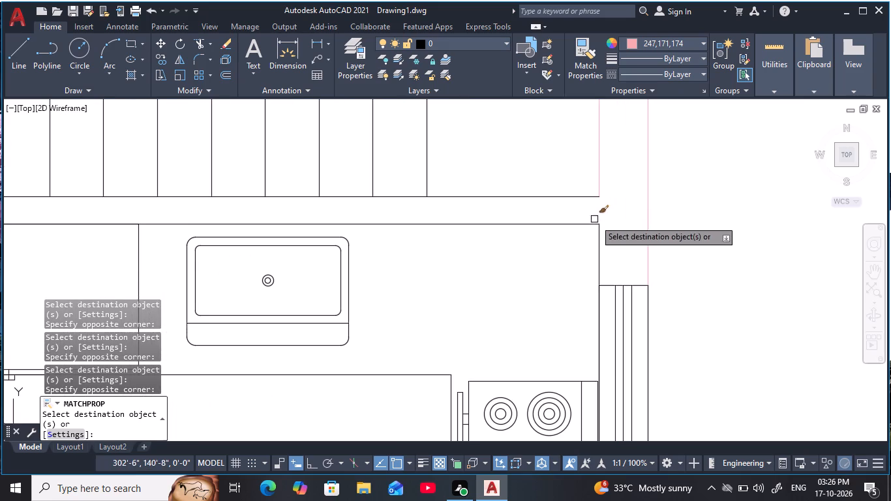
left_click(613, 248)
left_click(582, 258)
scroll(612, 333, "down", 1)
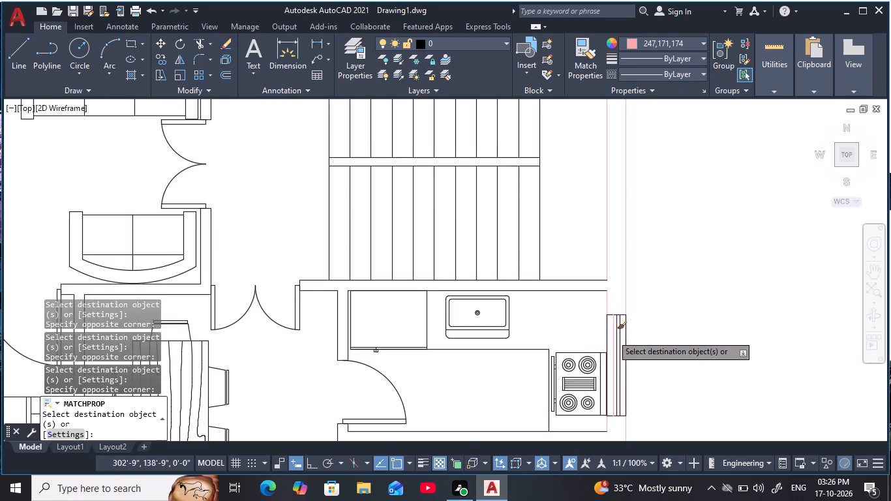
scroll(612, 335, "down", 2)
middle_click_drag(614, 326, 605, 134)
scroll(629, 380, "down", 1)
middle_click_drag(629, 366, 630, 202)
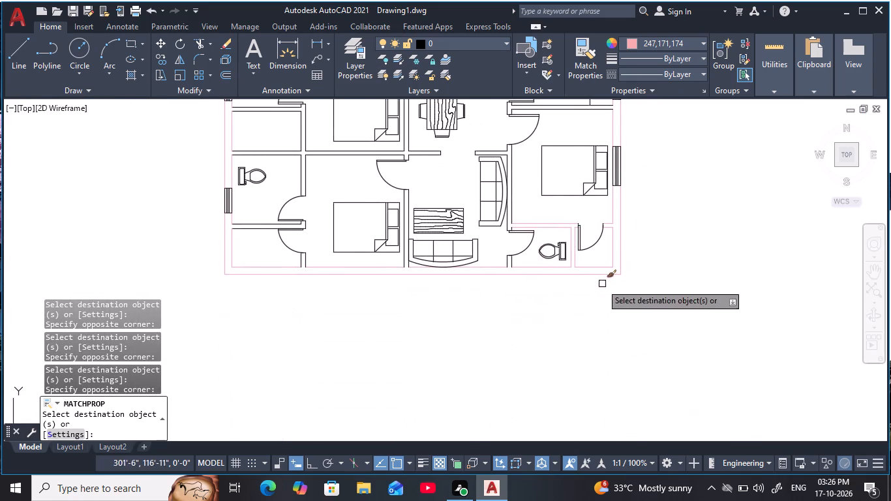
scroll(539, 245, "down", 1)
middle_click_drag(539, 245, 560, 314)
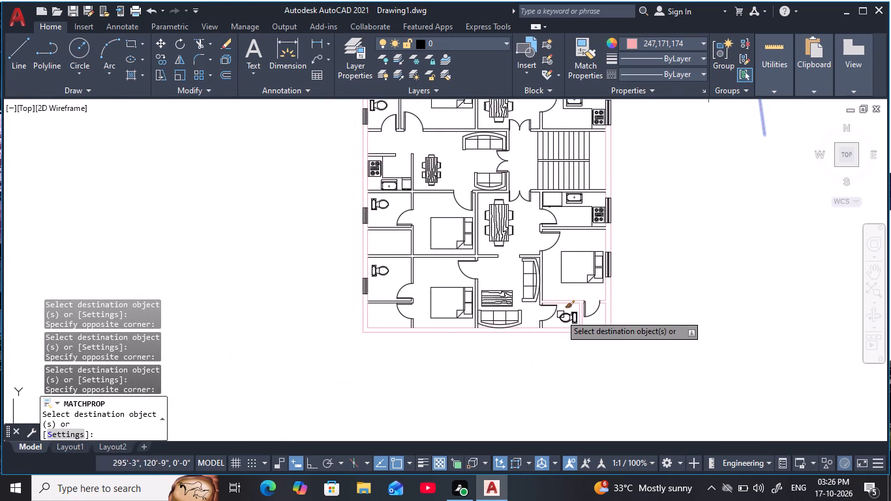
key("Escape")
key("Escape")
key("Escape")
key("Escape")
key("Escape")
key("Escape")
key("Escape")
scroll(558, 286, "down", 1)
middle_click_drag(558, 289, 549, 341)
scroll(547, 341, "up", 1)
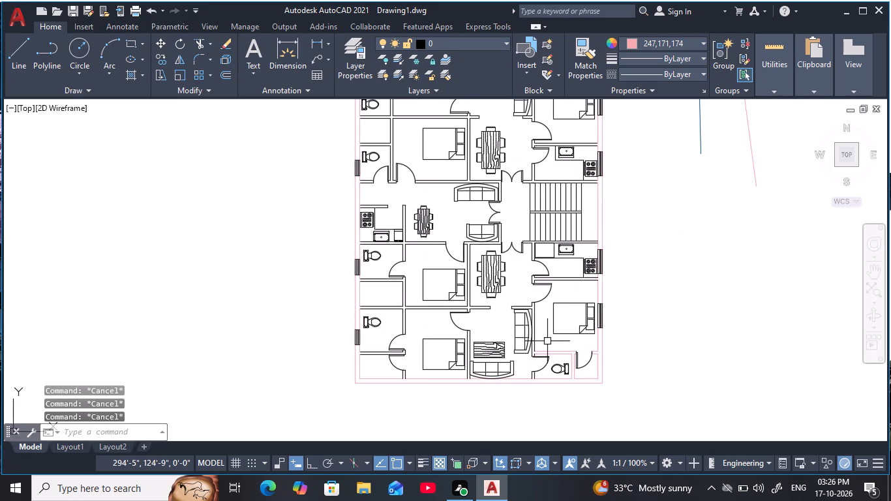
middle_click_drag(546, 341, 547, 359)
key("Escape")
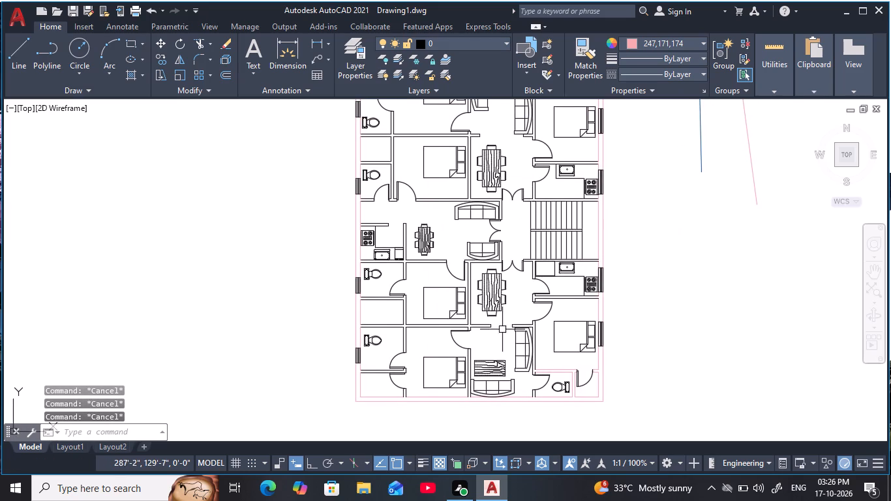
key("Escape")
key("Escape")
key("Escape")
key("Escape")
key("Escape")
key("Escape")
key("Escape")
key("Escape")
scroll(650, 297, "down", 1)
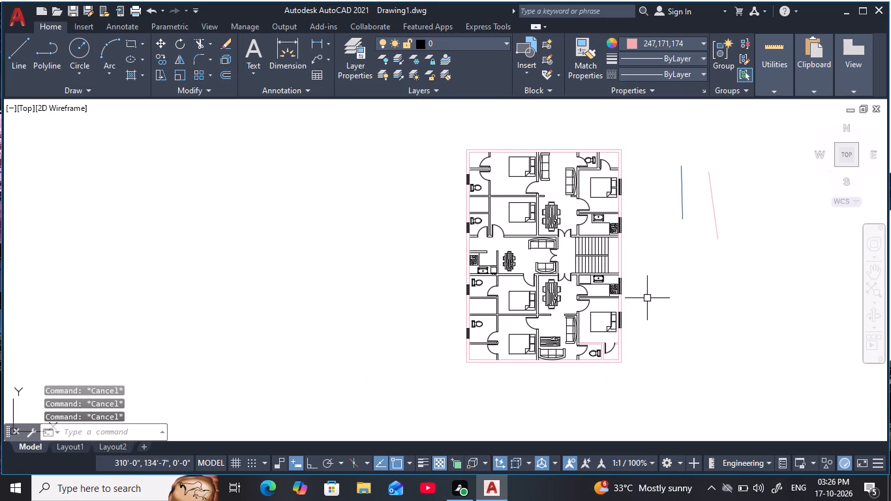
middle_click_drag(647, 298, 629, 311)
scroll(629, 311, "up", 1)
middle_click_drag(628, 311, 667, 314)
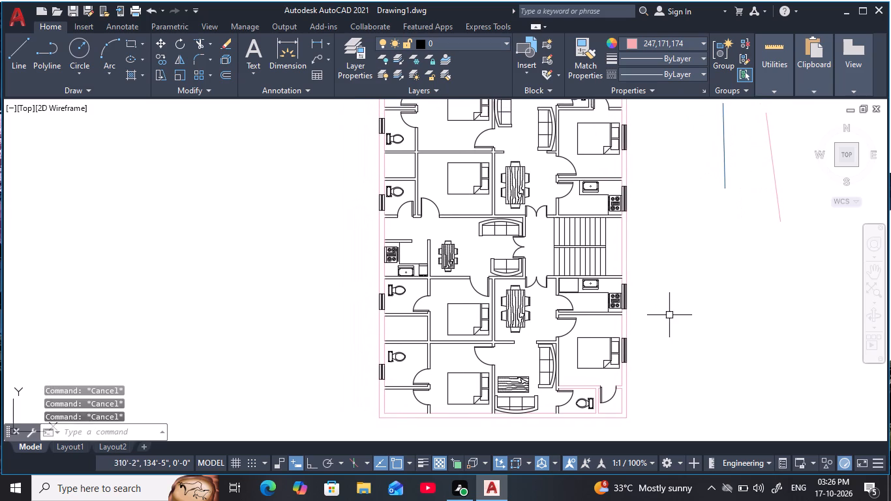
Match the blue 16,86,137 sample line's properties onto the door of the northwest corner room.
key("Escape")
key("Escape")
left_click(725, 169)
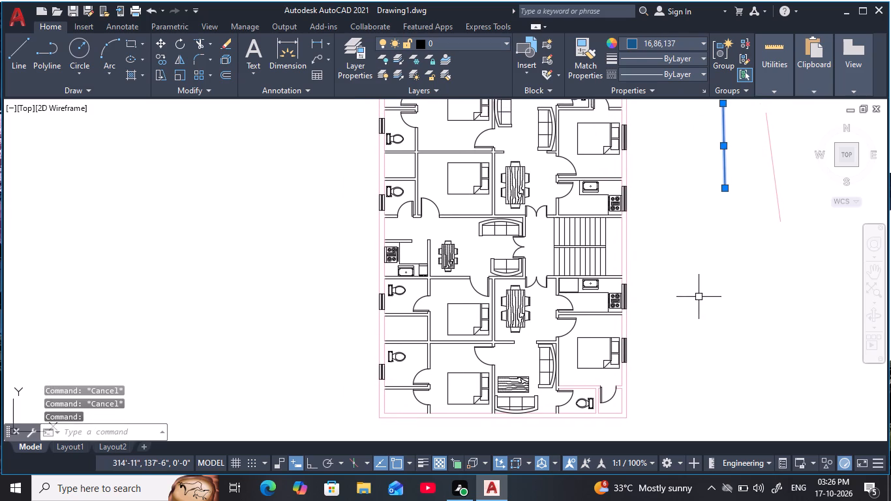
key("m")
key("a")
key("space")
middle_click_drag(623, 219, 623, 222)
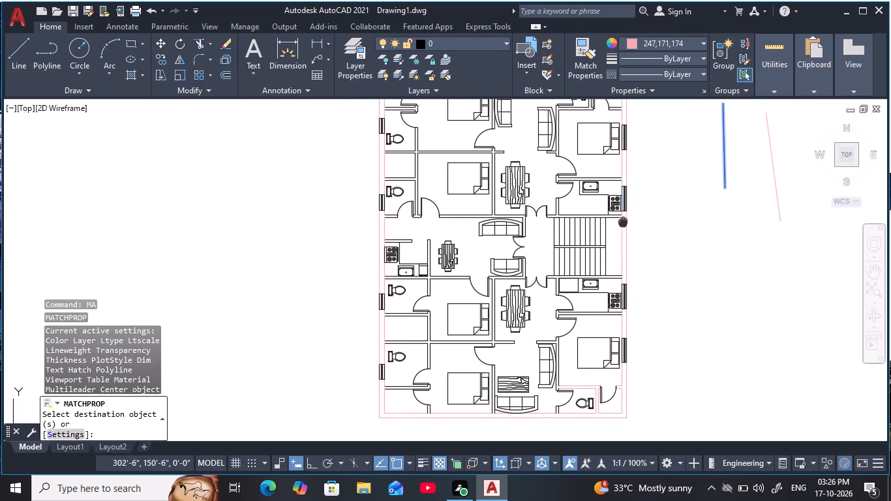
middle_click_drag(623, 222, 645, 303)
scroll(414, 176, "up", 3)
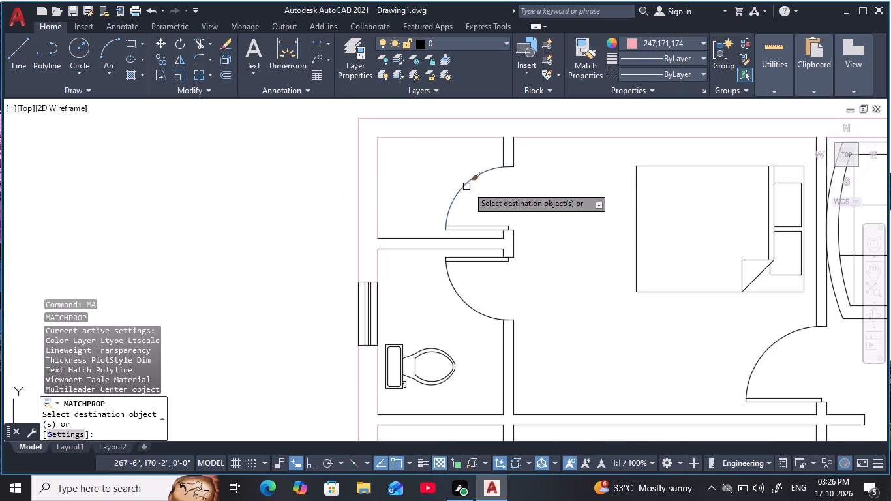
scroll(496, 229, "up", 2)
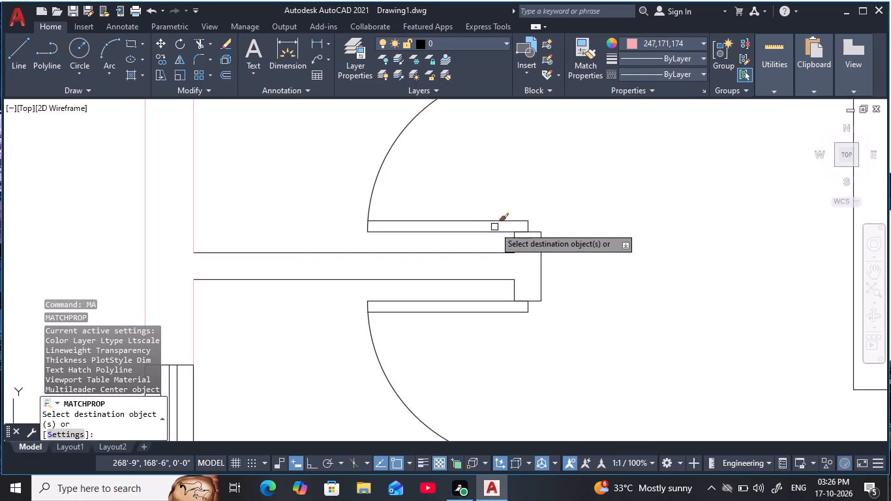
scroll(489, 237, "down", 1)
middle_click_drag(490, 237, 506, 267)
left_click(508, 271)
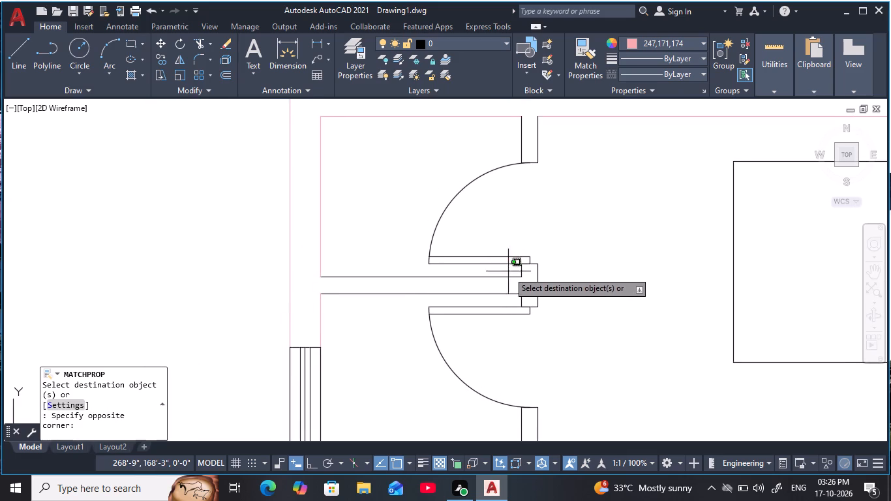
left_click(421, 169)
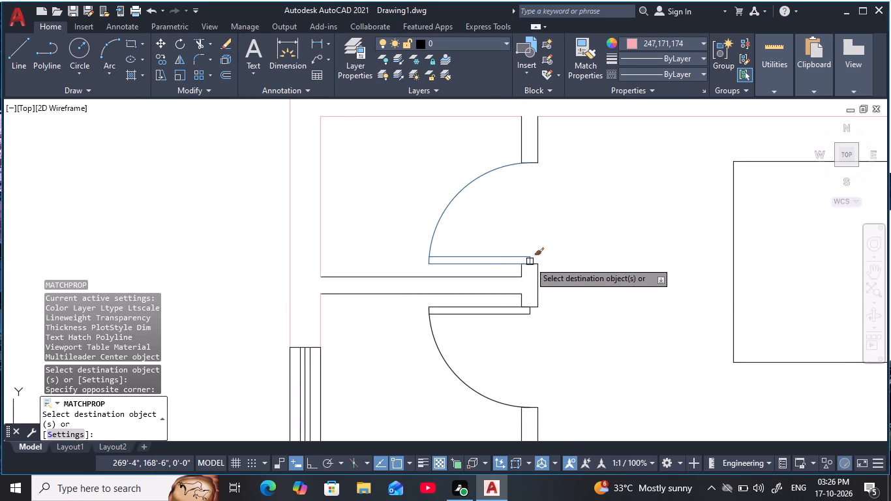
left_click(530, 262)
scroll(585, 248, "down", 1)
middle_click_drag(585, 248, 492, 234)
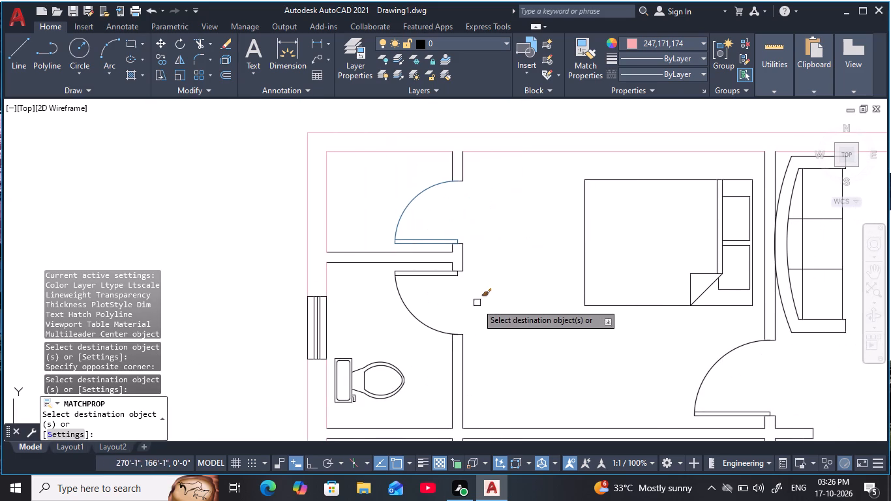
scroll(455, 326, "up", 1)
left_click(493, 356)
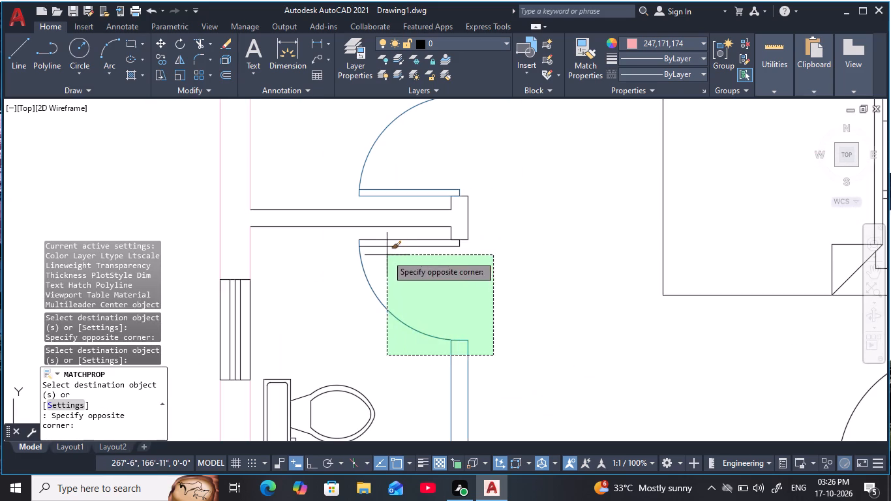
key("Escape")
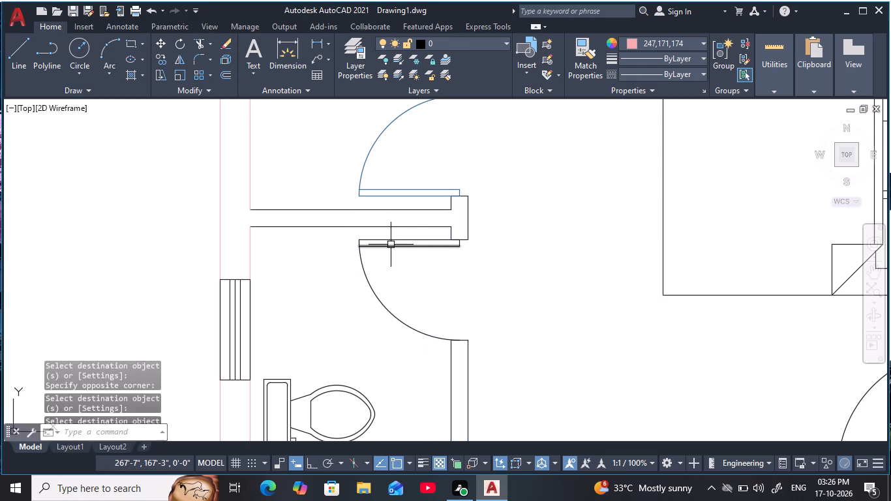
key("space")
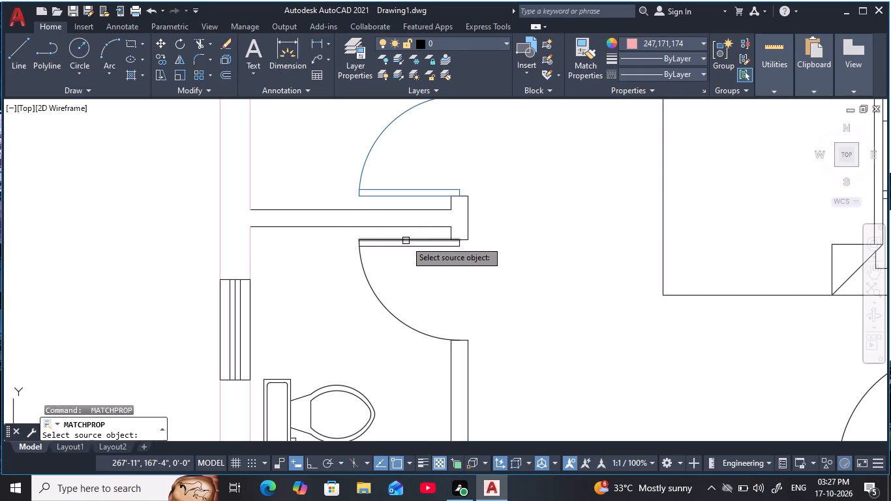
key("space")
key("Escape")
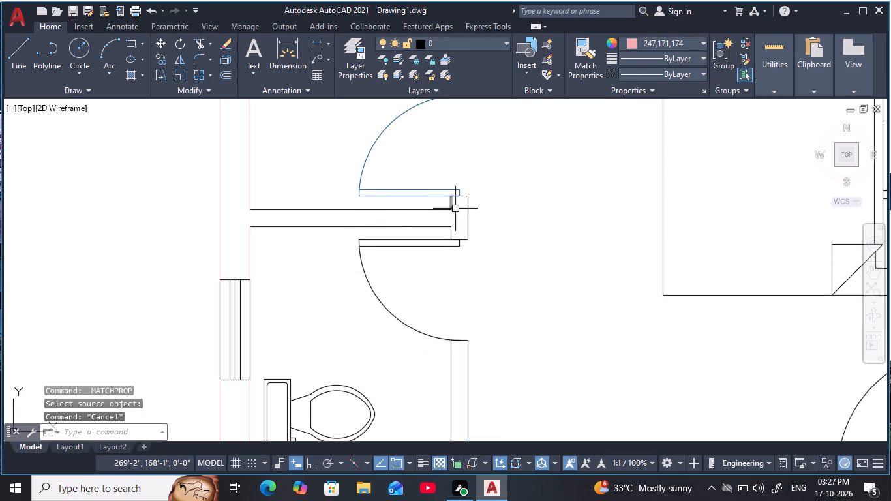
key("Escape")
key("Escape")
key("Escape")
Match the properties of the blue northwest corner room door onto the door of the toilet just south of it.
key("m")
type("a")
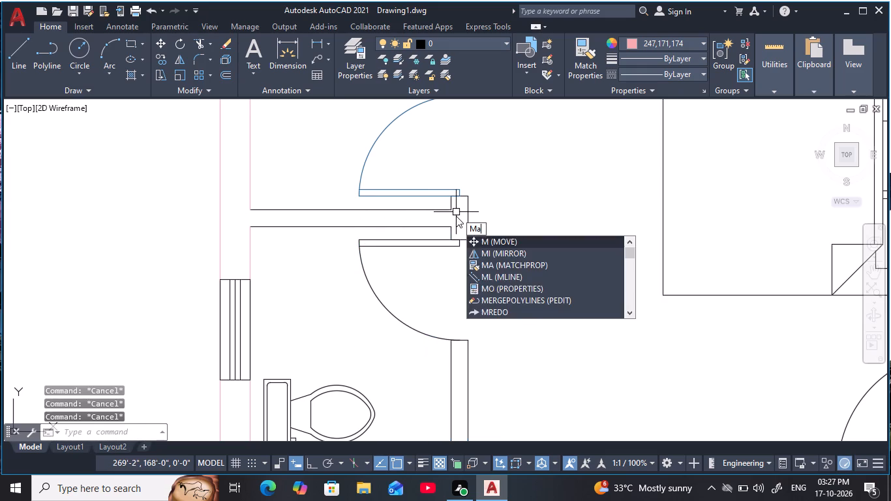
key("space")
left_click(434, 194)
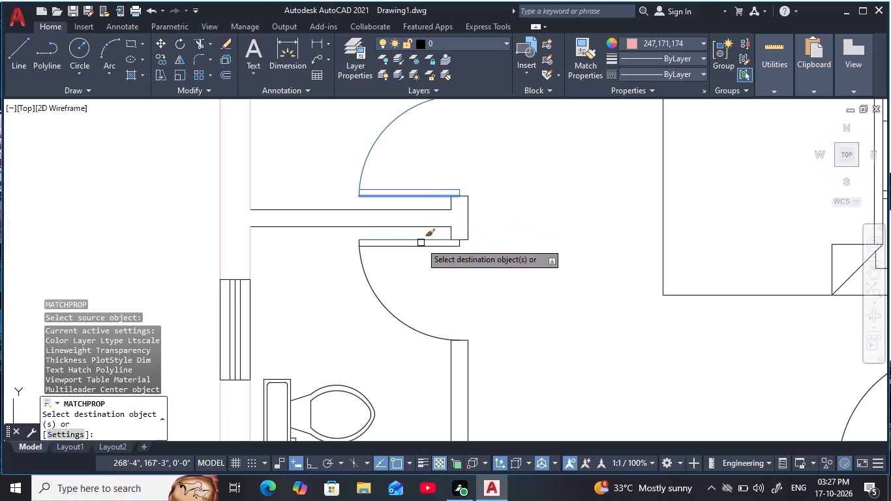
left_click(349, 235)
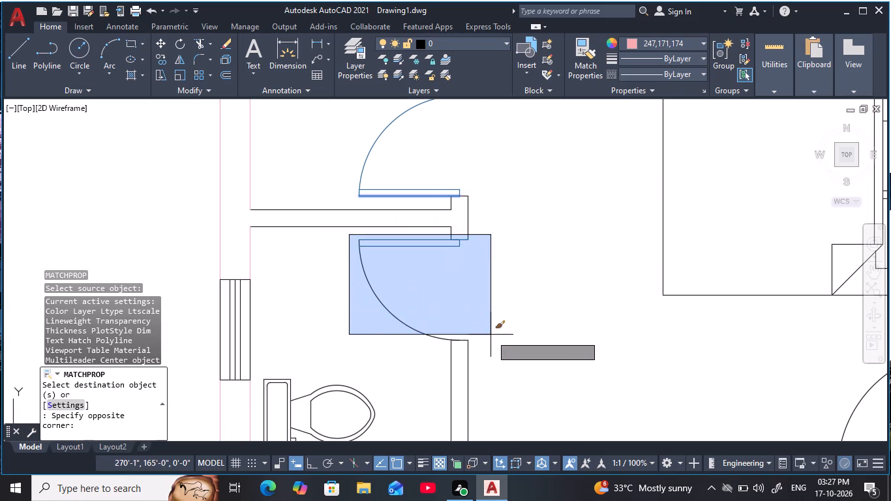
left_click(501, 344)
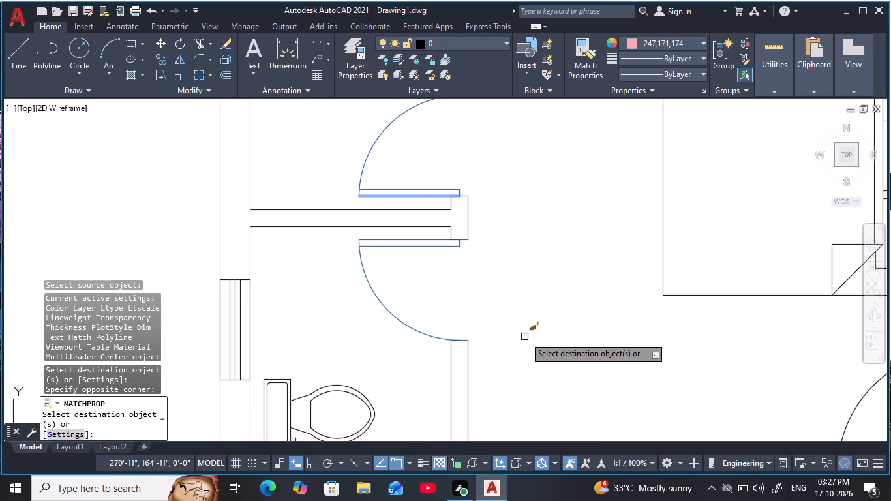
Match the blue door properties onto the second northwest bedroom's south door and the adjacent toilet's south door.
scroll(523, 339, "down", 1)
middle_click_drag(523, 340, 455, 136)
scroll(462, 209, "down", 2)
middle_click_drag(459, 292, 458, 292)
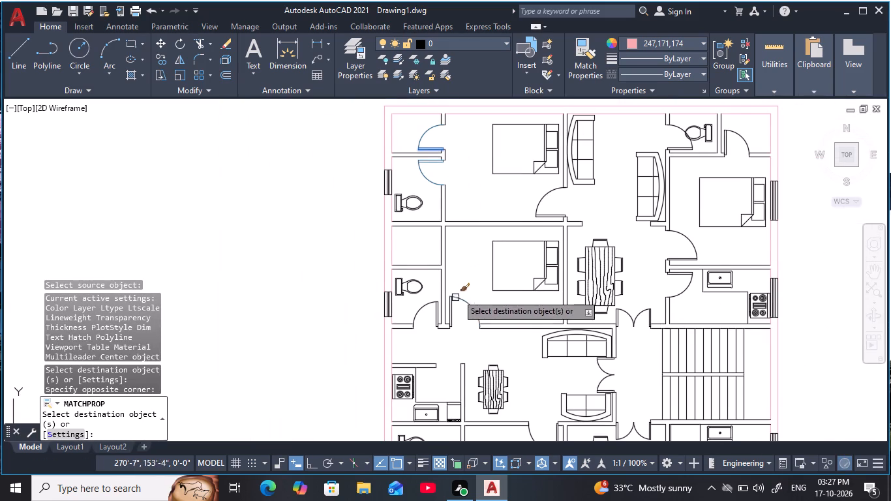
middle_click_drag(458, 292, 459, 215)
scroll(450, 226, "up", 3)
left_click(444, 196)
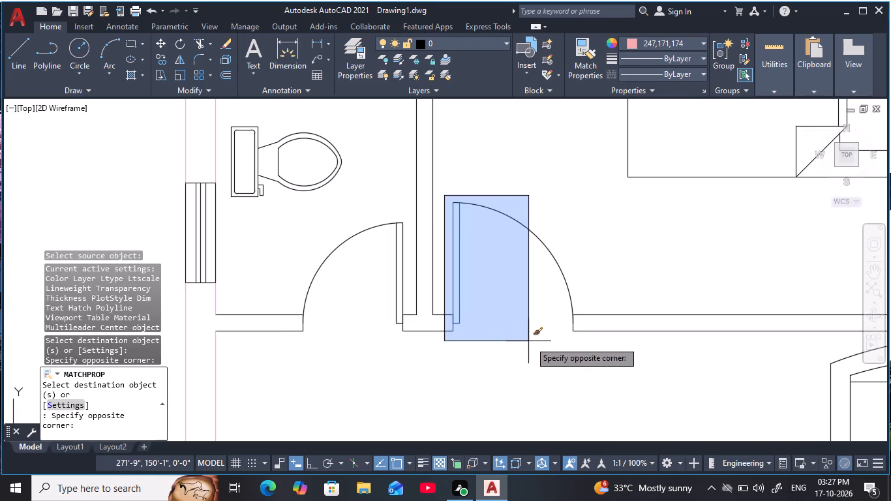
left_click(592, 346)
middle_click_drag(476, 365, 575, 313)
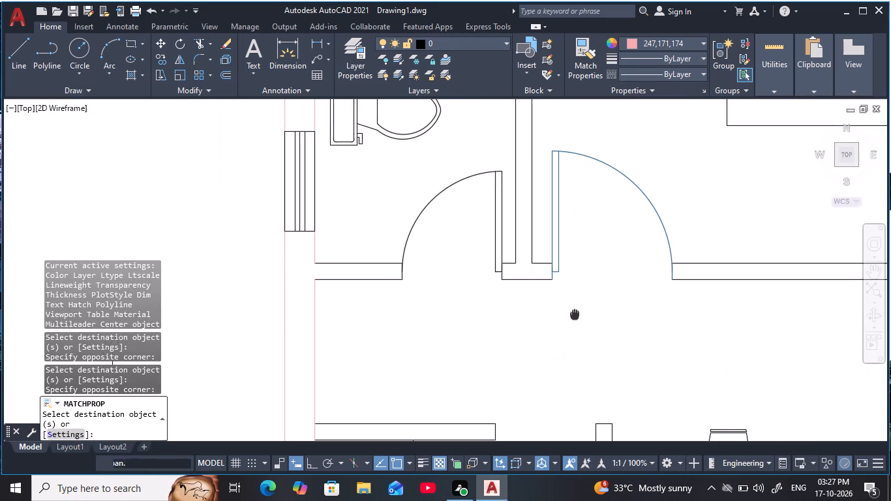
left_click(384, 153)
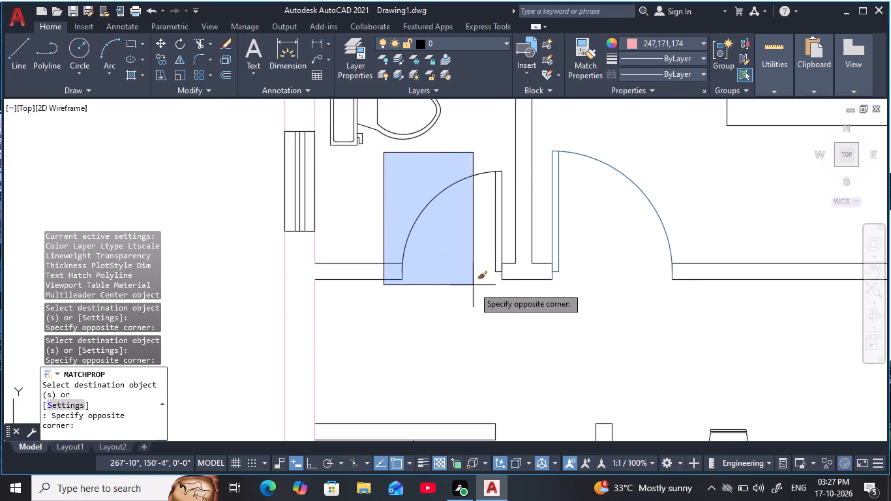
left_click(506, 333)
Match the blue door properties onto the double door between the northern dining area and the staircase lobby.
scroll(507, 339, "down", 2)
middle_click_drag(507, 339, 502, 330)
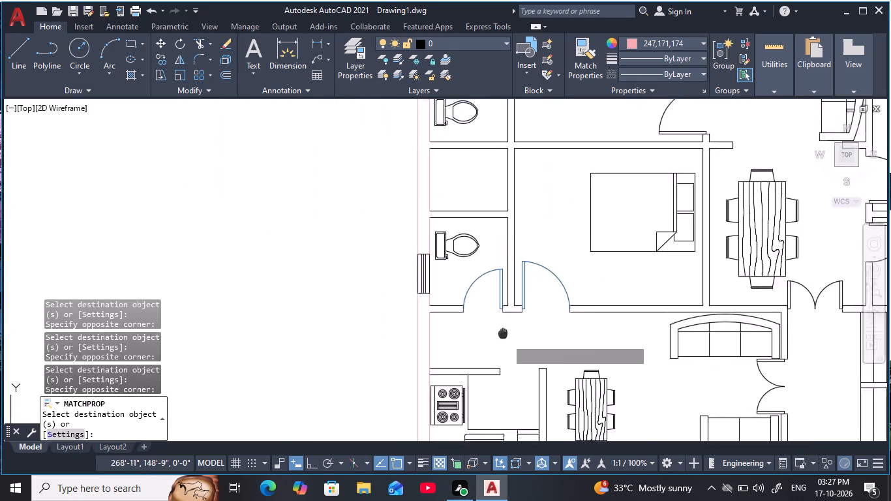
middle_click_drag(502, 330, 474, 192)
middle_click_drag(531, 202, 383, 305)
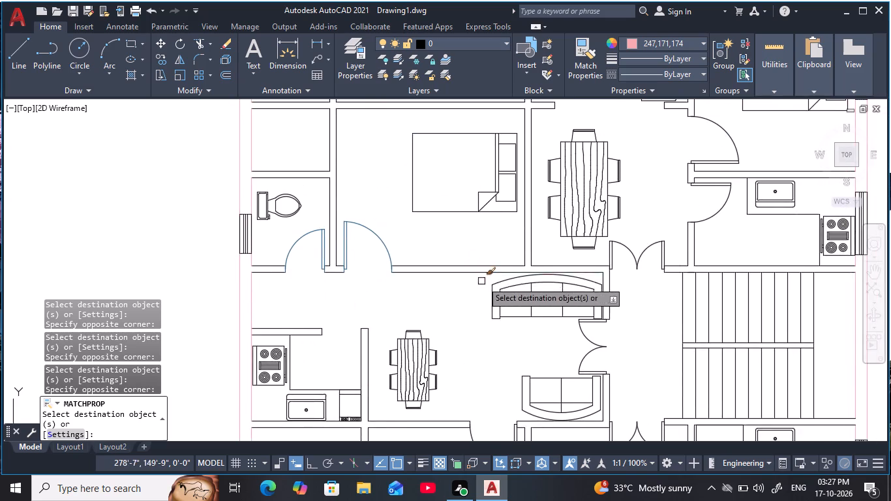
scroll(487, 284, "down", 1)
scroll(571, 266, "up", 3)
left_click(526, 225)
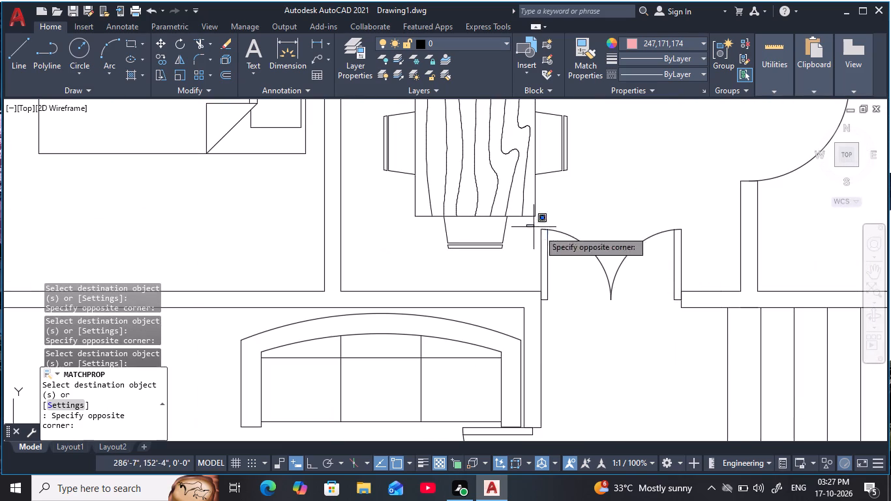
left_click(702, 315)
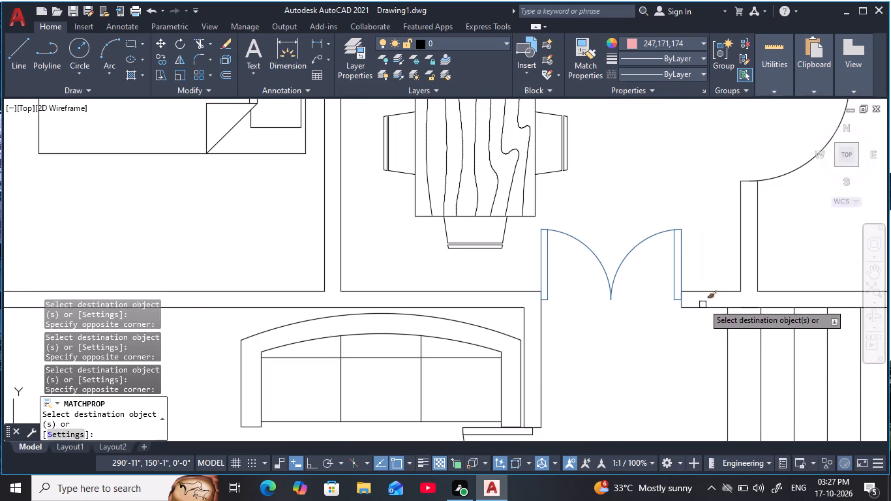
Match the blue door properties onto the northwest bedroom's door to the living room.
scroll(664, 198, "down", 2)
middle_click_drag(657, 190, 634, 327)
middle_click_drag(460, 203, 466, 279)
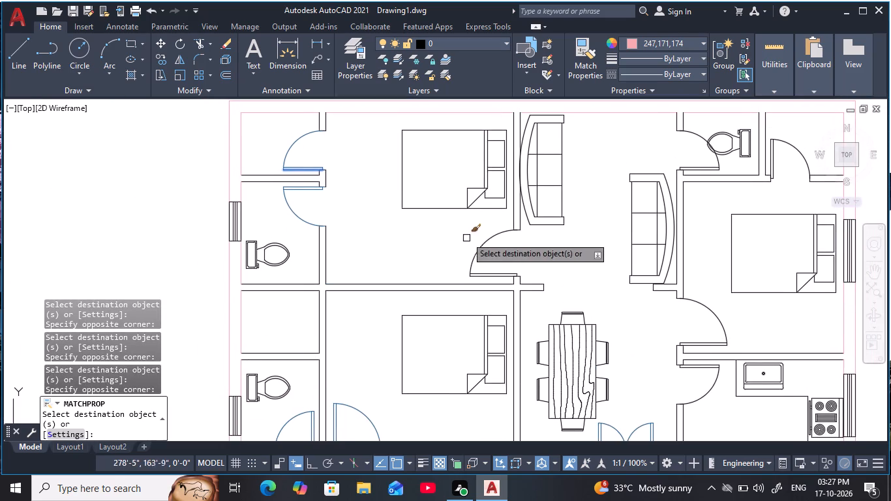
left_click(457, 223)
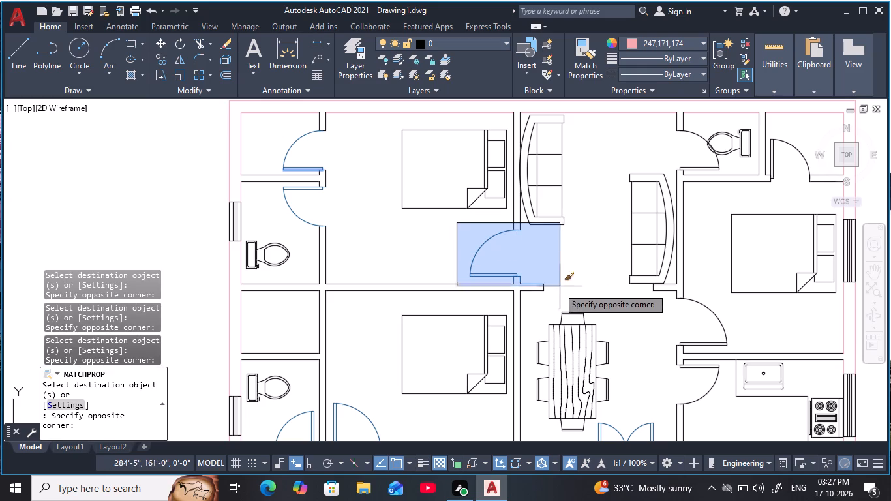
left_click(549, 281)
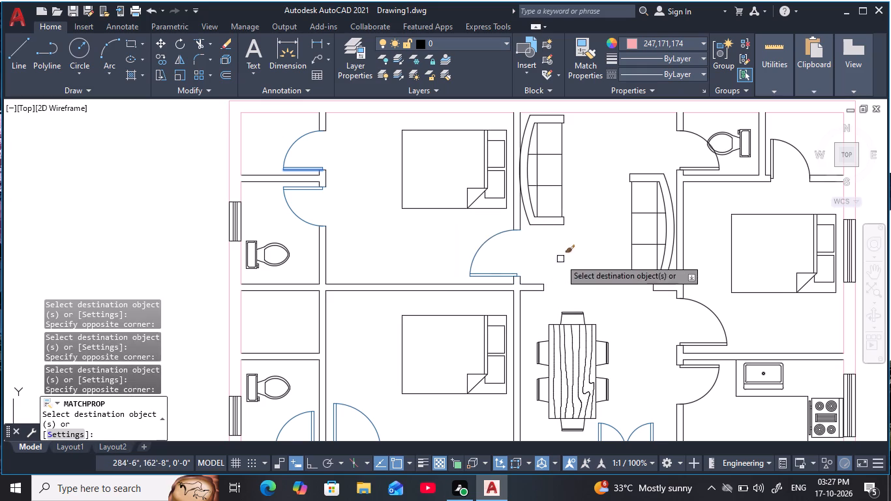
Match the blue door properties onto the northeast toilet door and the neighbouring northeast corner room door.
middle_click_drag(560, 259, 454, 324)
scroll(455, 321, "down", 1)
scroll(551, 255, "up", 3)
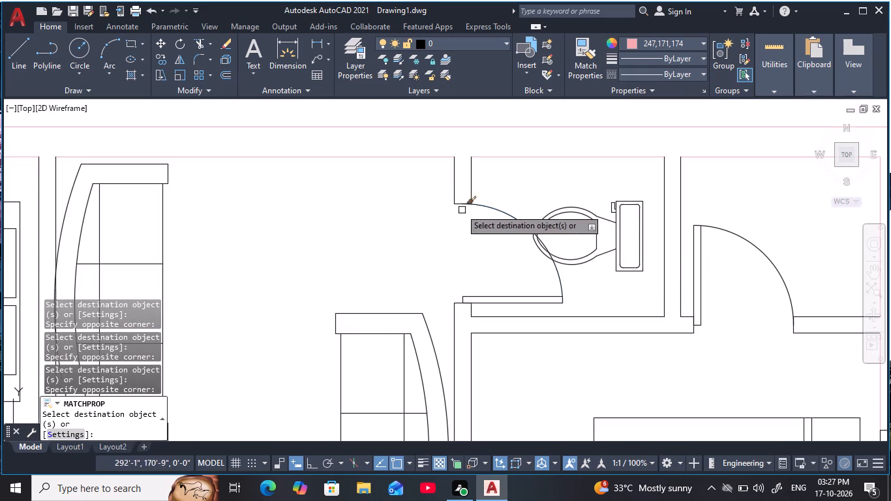
left_click(434, 194)
left_click(584, 305)
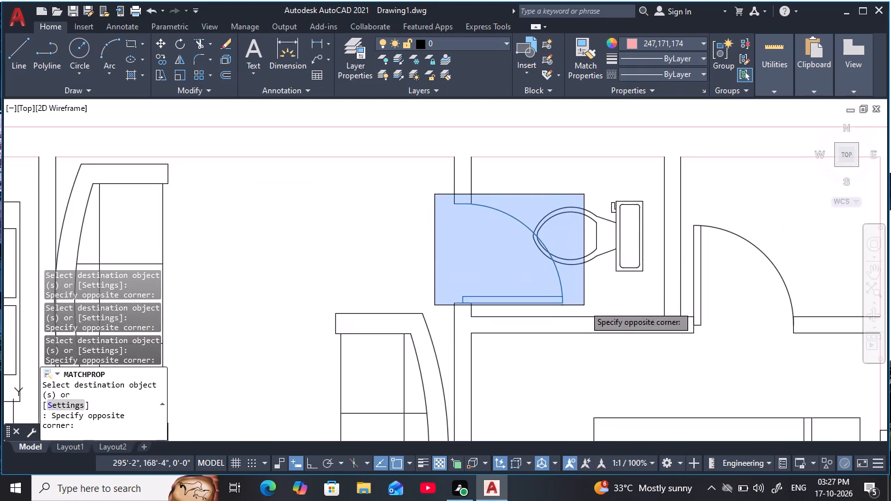
left_click(687, 219)
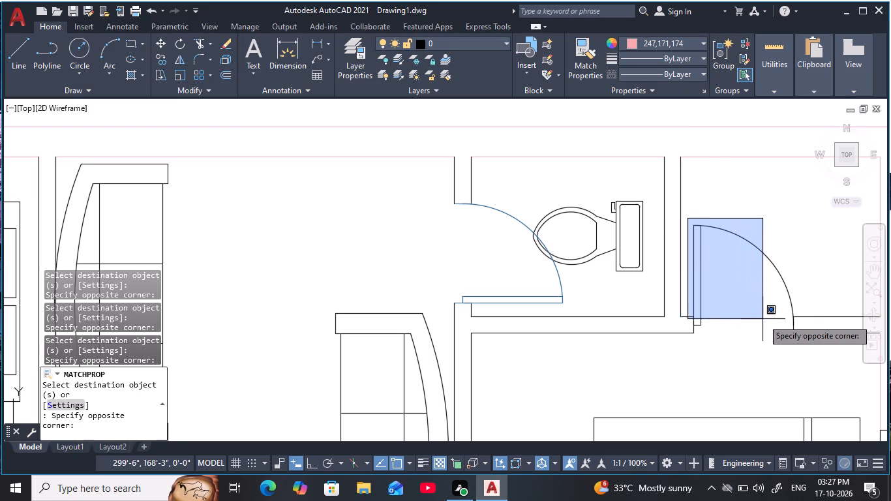
left_click(810, 329)
Match the blue door properties onto the northeast bedroom door and the door of the kitchen north of the staircase.
scroll(753, 358, "down", 1)
middle_click_drag(745, 347, 605, 148)
scroll(592, 125, "down", 1)
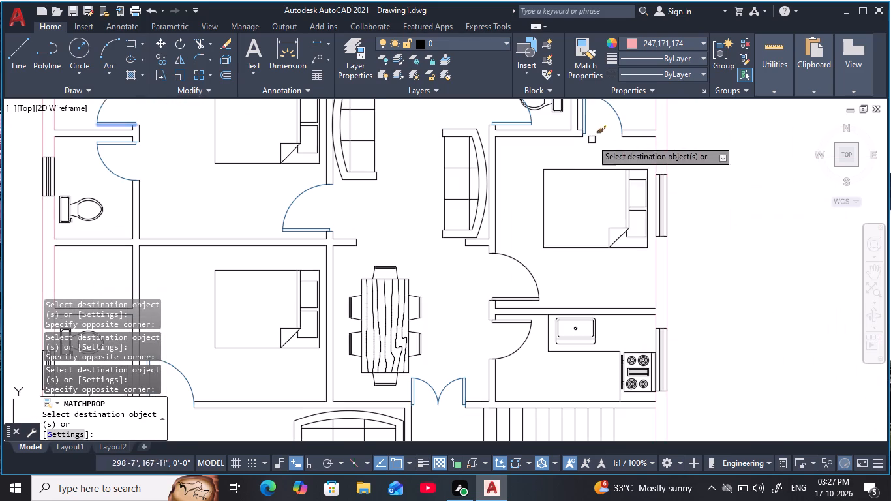
scroll(491, 252, "up", 2)
left_click(465, 246)
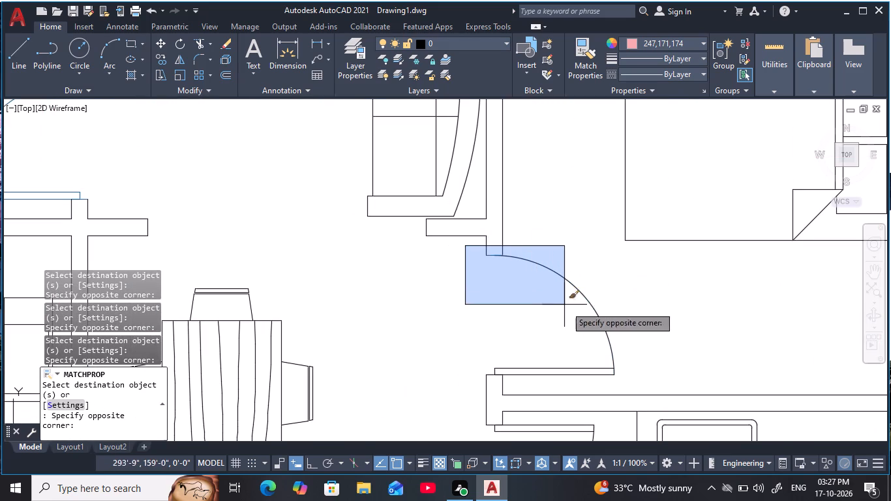
left_click(635, 380)
scroll(635, 380, "down", 2)
middle_click_drag(633, 380, 603, 241)
scroll(569, 267, "up", 2)
left_click(491, 238)
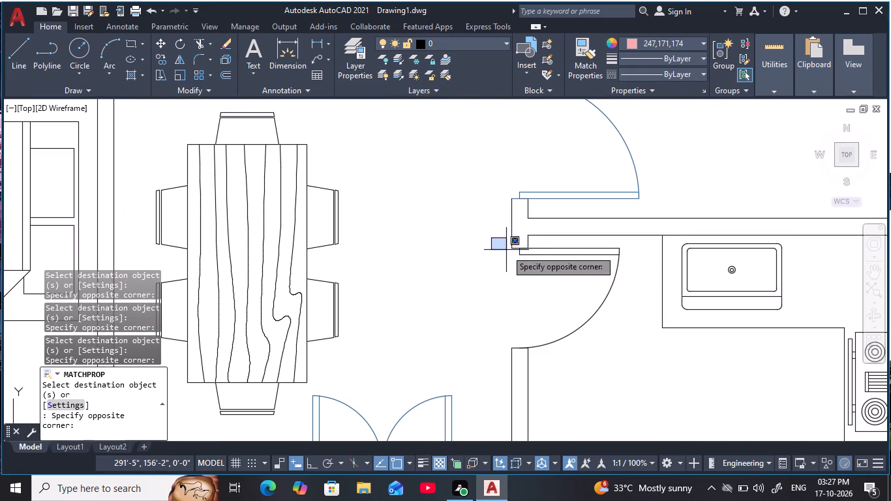
left_click(628, 354)
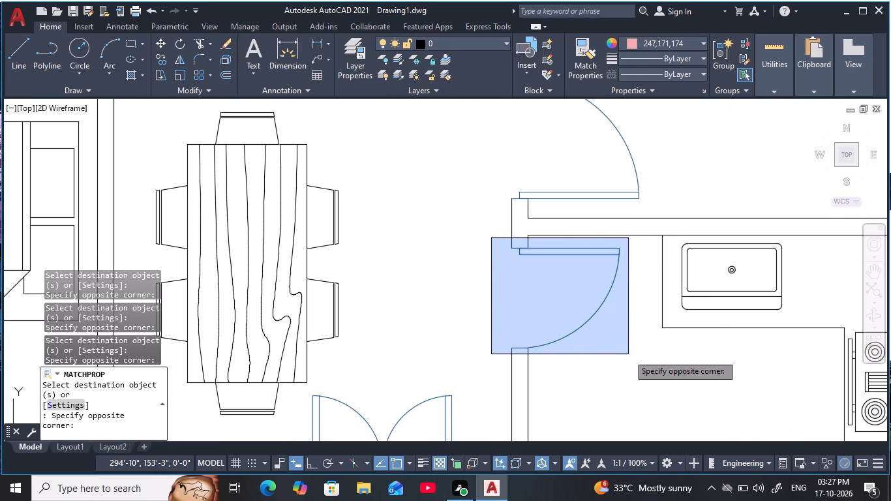
Match the blue door properties onto the double door between the central living room and the staircase lobby.
scroll(626, 354, "down", 1)
middle_click_drag(626, 354, 600, 147)
scroll(600, 147, "down", 1)
scroll(556, 231, "down", 1)
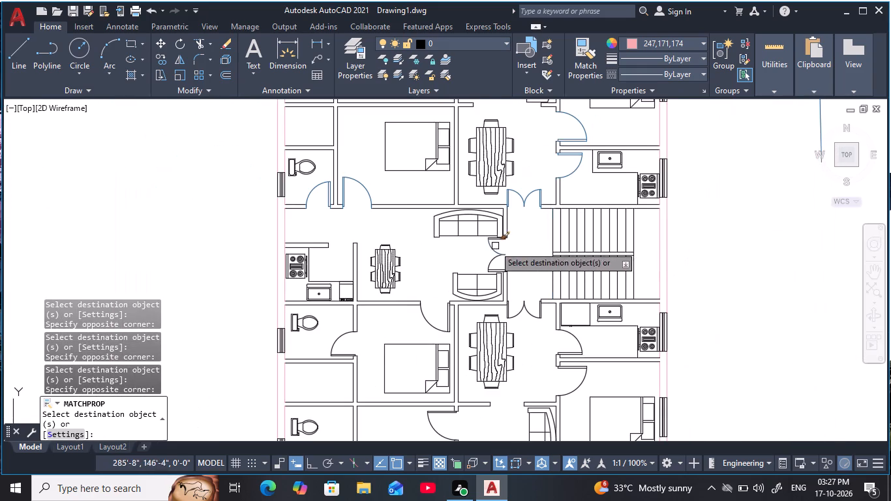
scroll(494, 245, "up", 4)
left_click(443, 193)
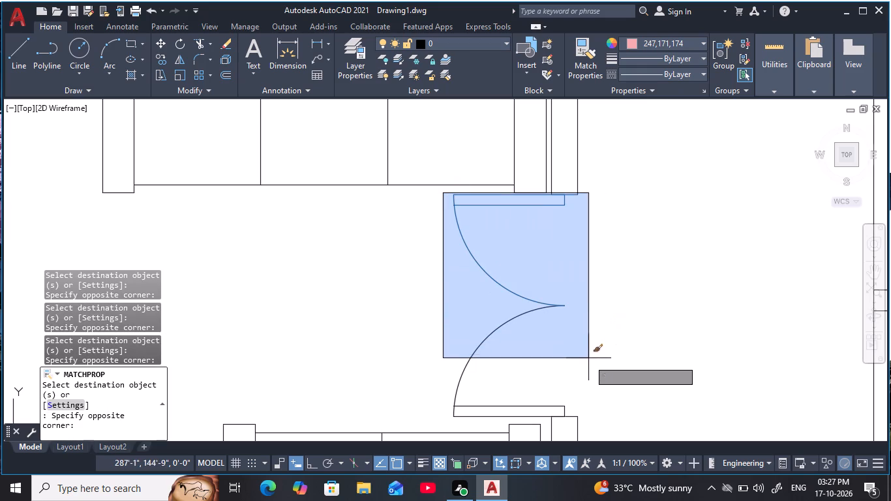
left_click(617, 419)
Match the blue door properties onto the double door between the staircase lobby and the southern dining area.
scroll(622, 408, "down", 2)
middle_click_drag(618, 401, 624, 269)
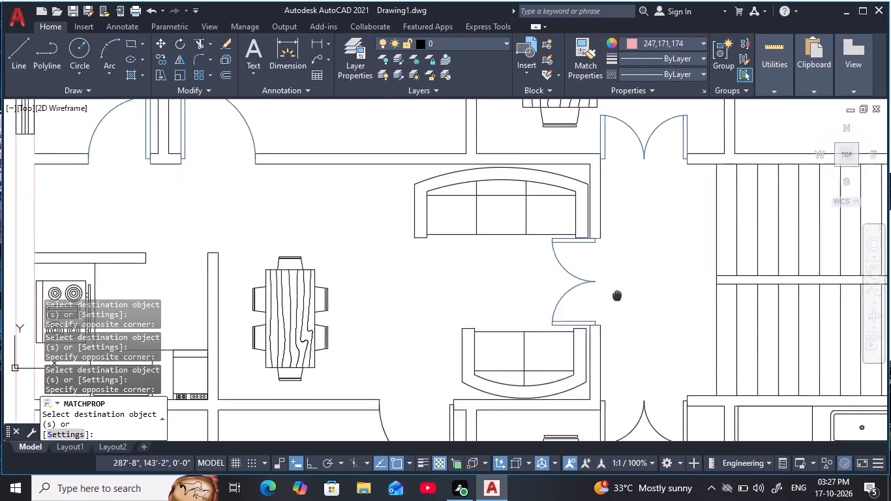
middle_click_drag(624, 269, 646, 156)
scroll(627, 235, "up", 2)
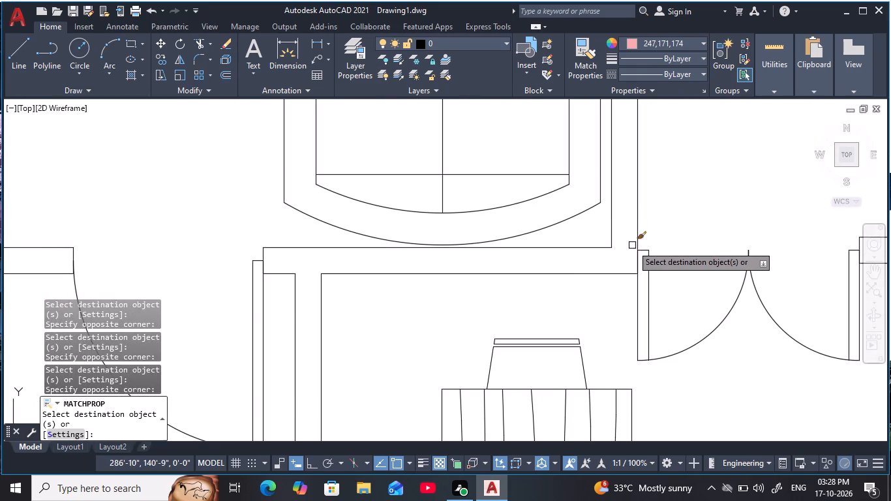
left_click(626, 244)
middle_click_drag(739, 322, 657, 296)
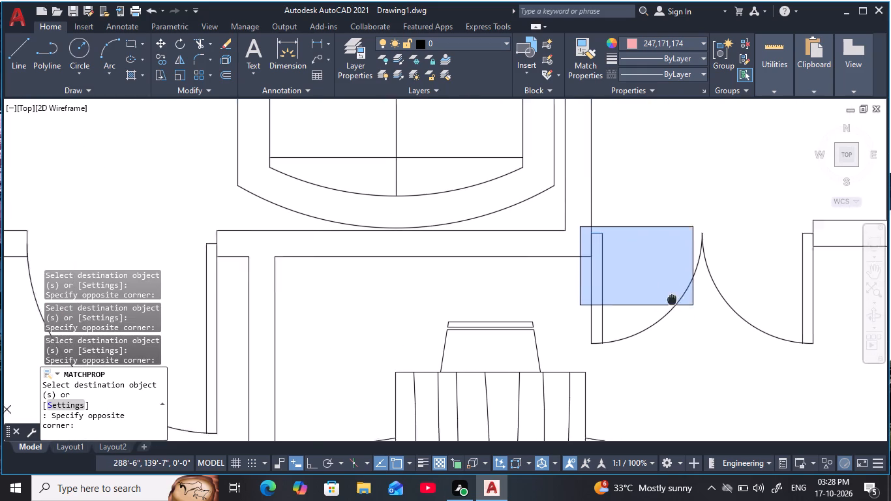
middle_click_drag(657, 296, 466, 245)
left_click(596, 302)
Match the blue door properties onto both doors of the bedroom south of the central living room, including its toilet door.
scroll(482, 270, "down", 1)
middle_click_drag(482, 267, 500, 250)
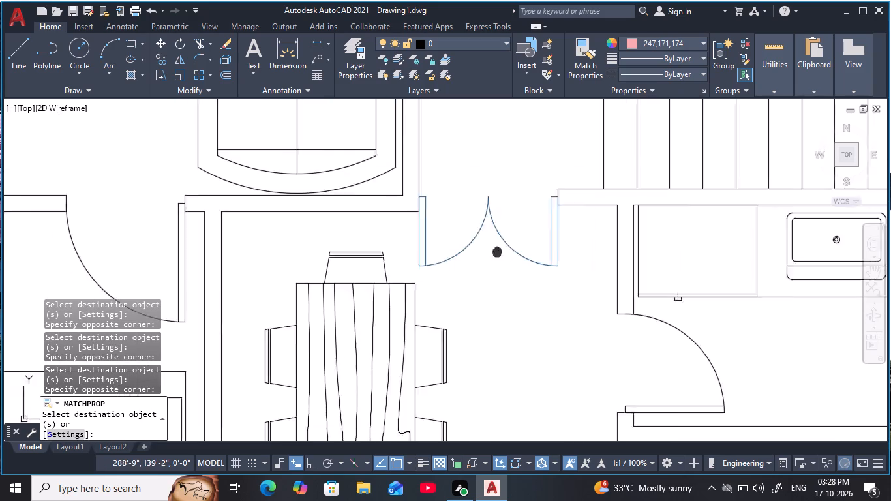
middle_click_drag(500, 250, 710, 170)
scroll(453, 190, "down", 1)
left_click(335, 130)
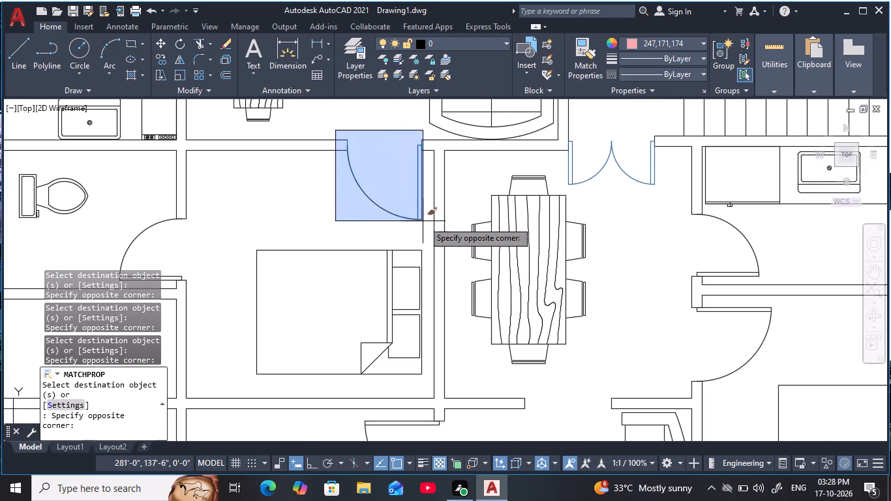
left_click(429, 228)
scroll(396, 235, "down", 1)
middle_click_drag(397, 232, 482, 173)
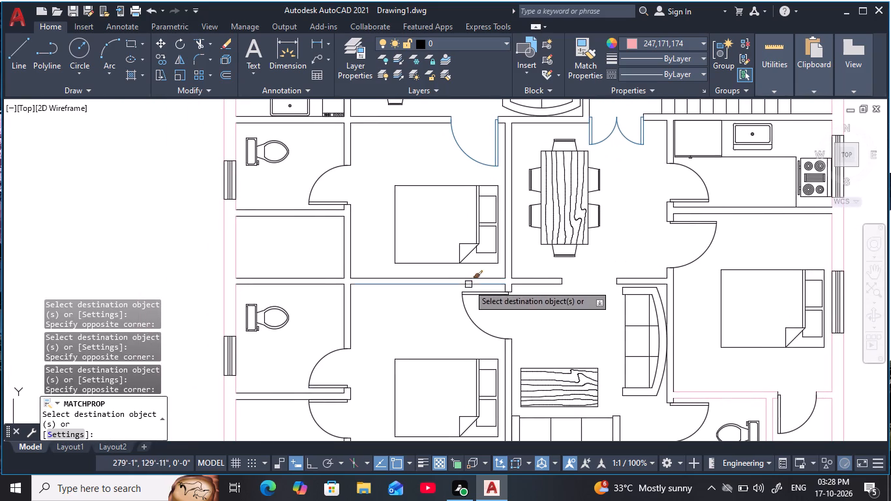
left_click(299, 158)
left_click(370, 208)
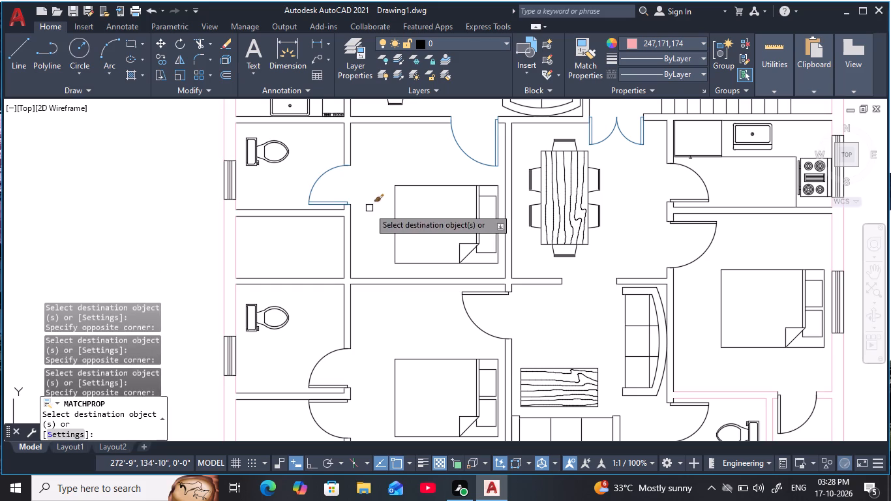
Match the blue door properties onto the southwest toilet door and the neighbouring southwest corner room door.
middle_click_drag(395, 253, 400, 138)
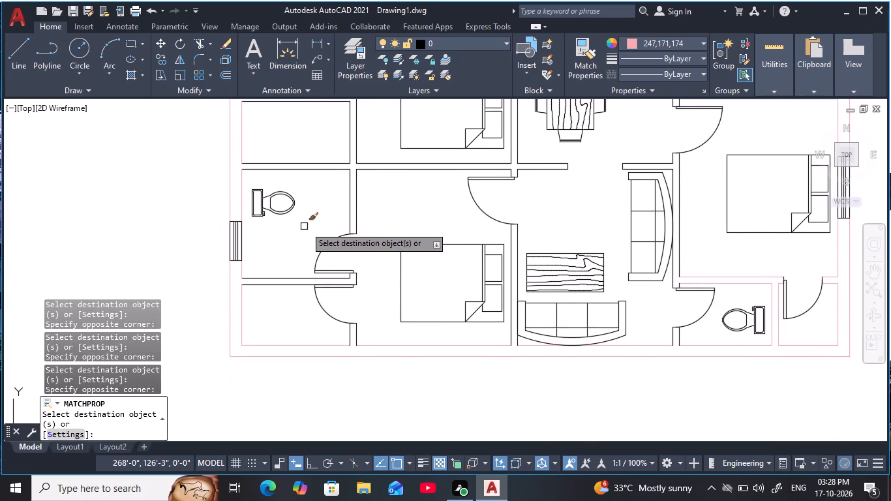
left_click(307, 226)
left_click(387, 275)
middle_click_drag(384, 245, 382, 224)
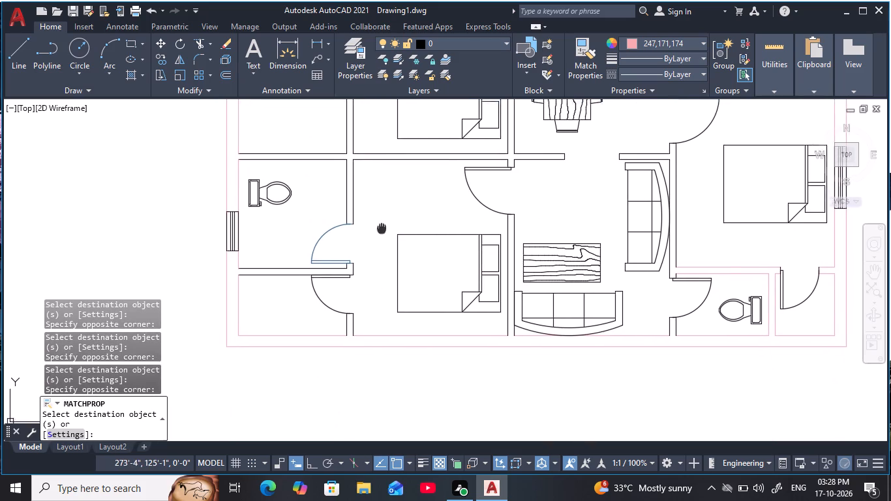
middle_click_drag(382, 224, 404, 171)
scroll(331, 217, "up", 3)
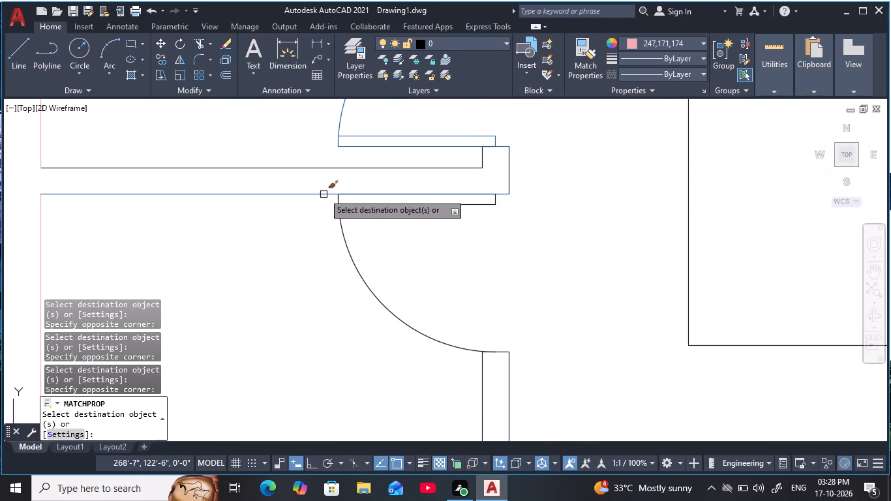
left_click(325, 186)
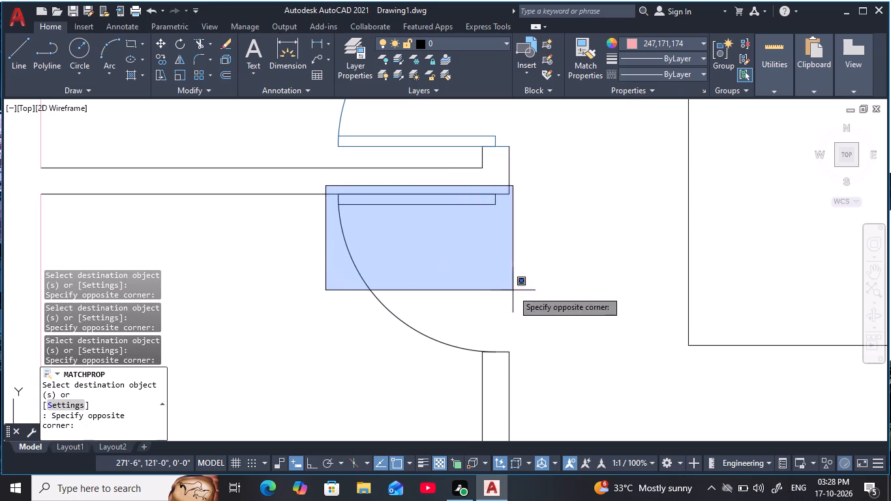
middle_click_drag(549, 299, 516, 261)
left_click(511, 319)
Match the blue door properties onto the southwest bedroom's door to the southern living area.
scroll(530, 297, "down", 2)
middle_click_drag(527, 290, 339, 269)
scroll(532, 217, "down", 3)
middle_click_drag(532, 217, 520, 286)
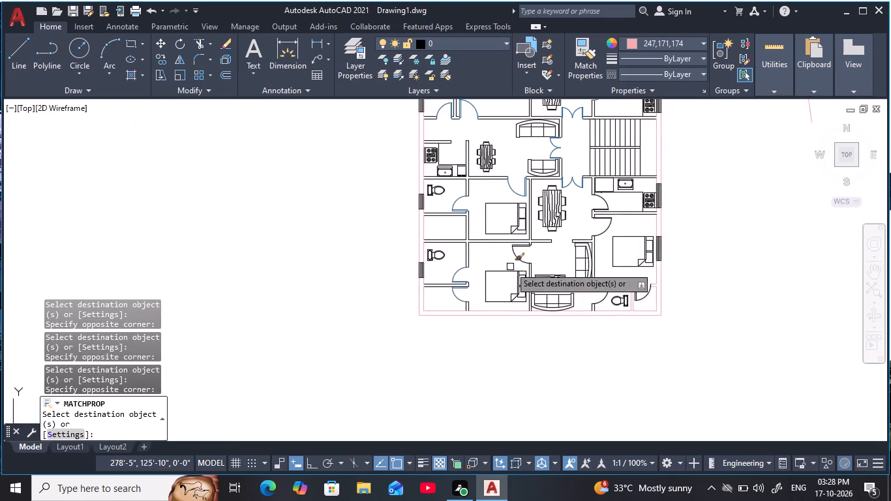
scroll(509, 261, "up", 4)
left_click(507, 160)
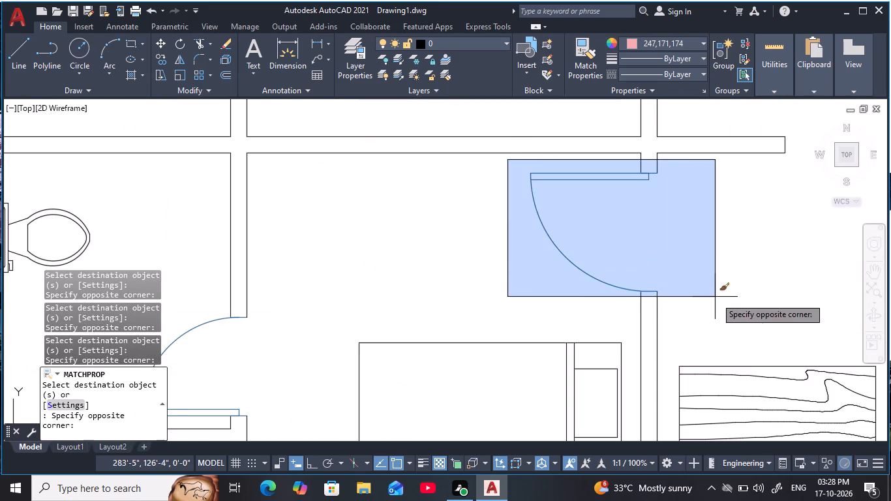
left_click(716, 297)
Match the blue door properties onto the southeast toilet door and the neighbouring southeast corner room door.
scroll(731, 285, "down", 2)
middle_click_drag(718, 278, 365, 250)
scroll(584, 255, "down", 1)
scroll(481, 311, "up", 4)
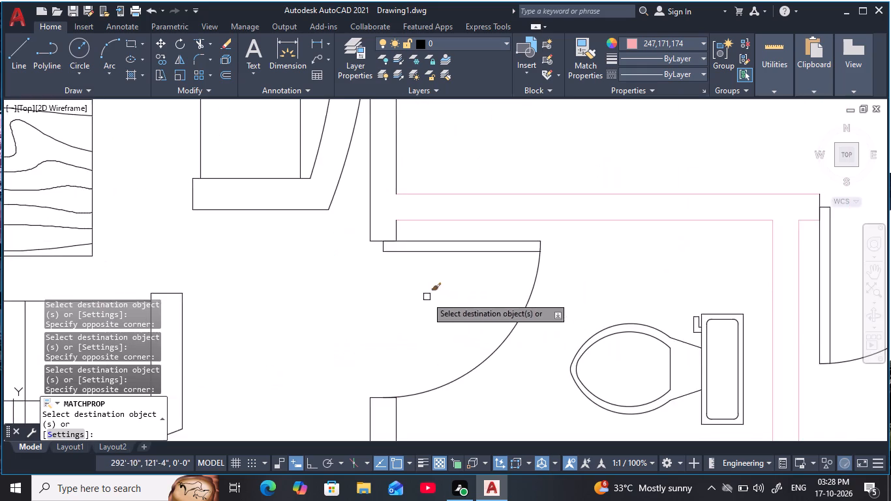
middle_click_drag(426, 296, 472, 219)
left_click(400, 154)
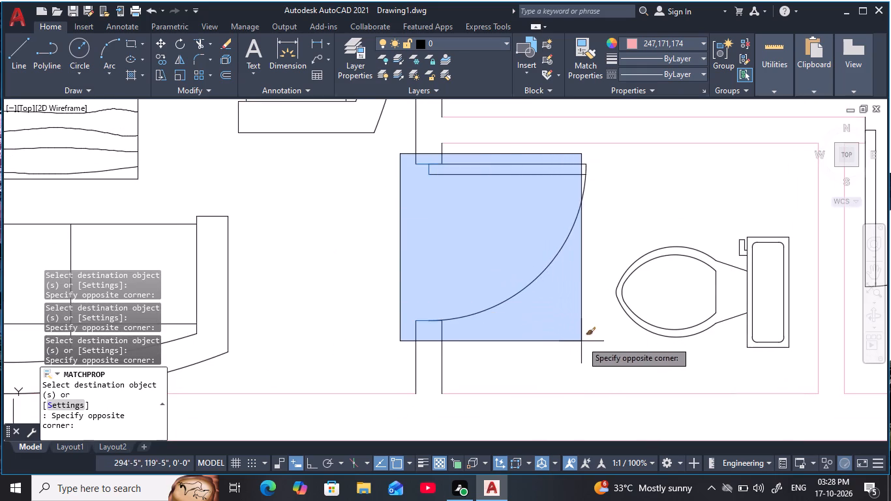
left_click(594, 340)
scroll(580, 281, "down", 2)
middle_click_drag(573, 271, 414, 307)
scroll(530, 272, "up", 2)
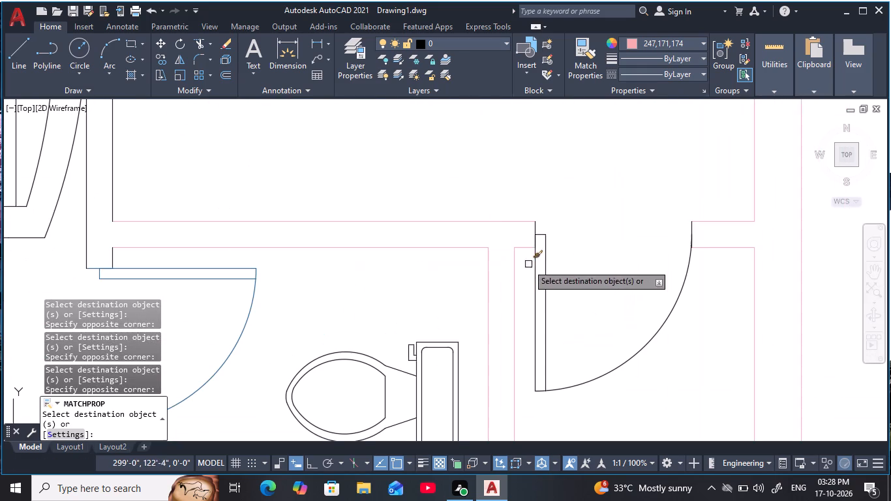
left_click(526, 214)
middle_click_drag(635, 369, 560, 292)
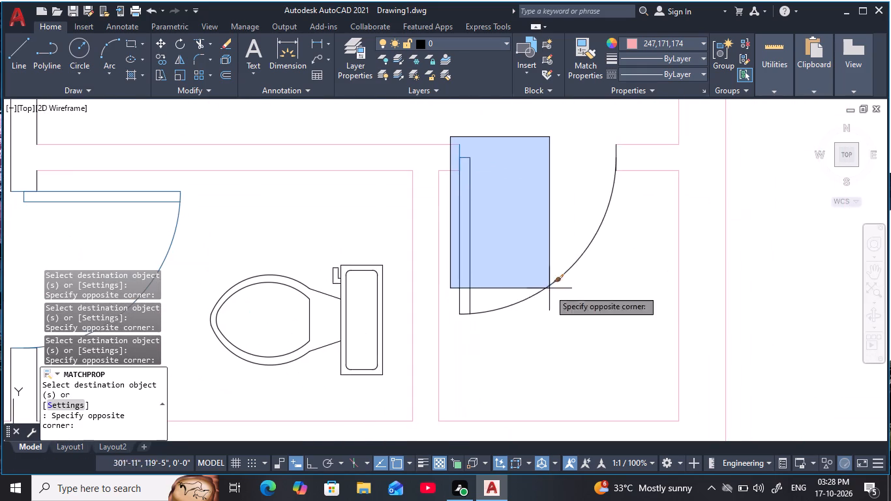
left_click(631, 339)
Match the blue door properties onto the southeast bedroom's door to the dining area.
scroll(483, 251, "down", 2)
middle_click_drag(474, 232, 502, 324)
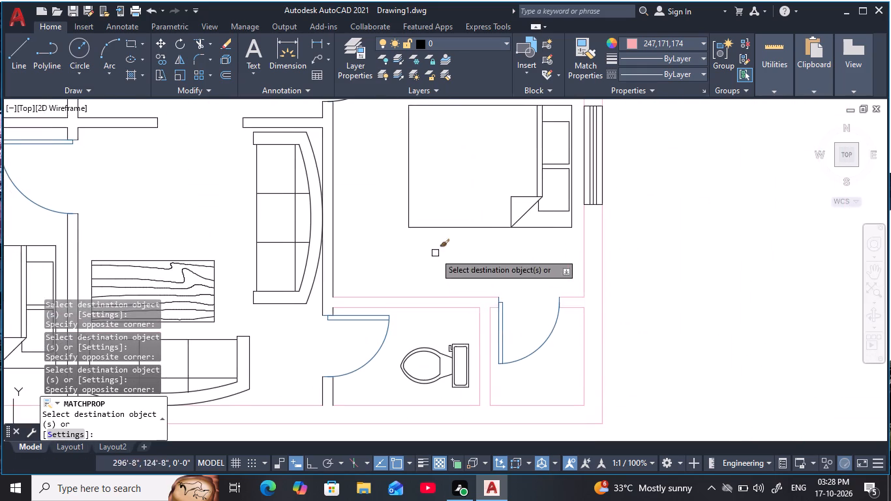
middle_click_drag(430, 247, 521, 352)
scroll(526, 350, "down", 1)
left_click(447, 210)
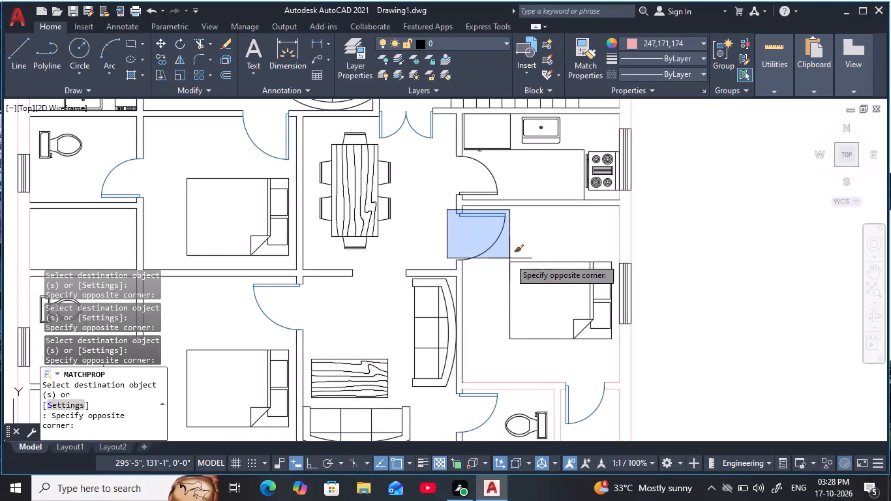
left_click(519, 265)
Match the blue door properties onto the door of the kitchen south of the staircase and end Match Properties.
middle_click_drag(387, 168, 415, 279)
scroll(462, 271, "up", 2)
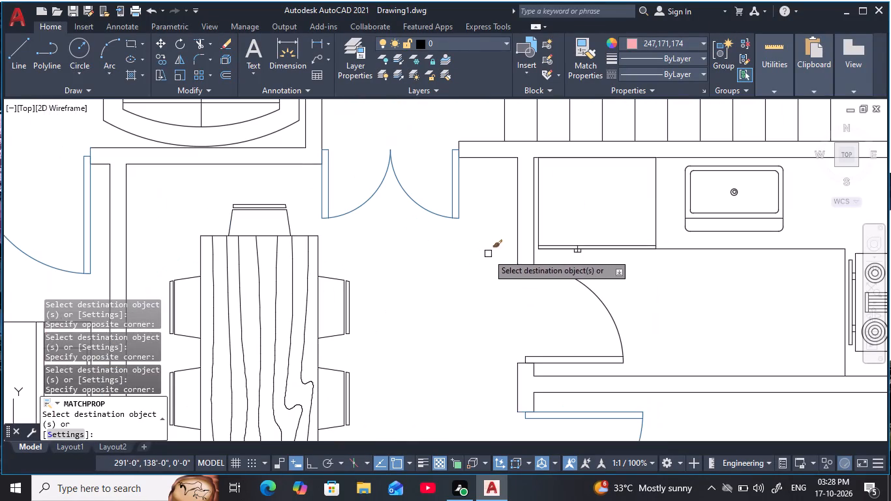
left_click(494, 254)
left_click(648, 369)
scroll(545, 294, "down", 2)
middle_click_drag(544, 290, 539, 325)
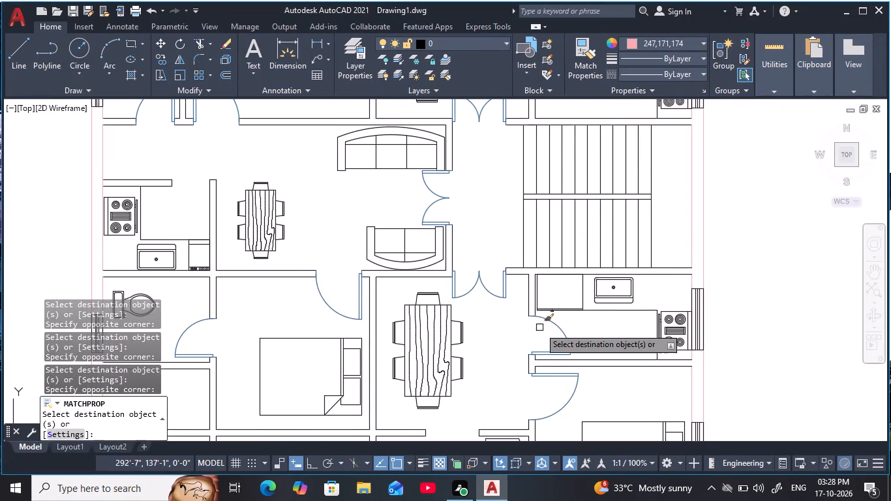
scroll(494, 286, "down", 2)
middle_click_drag(464, 245, 504, 275)
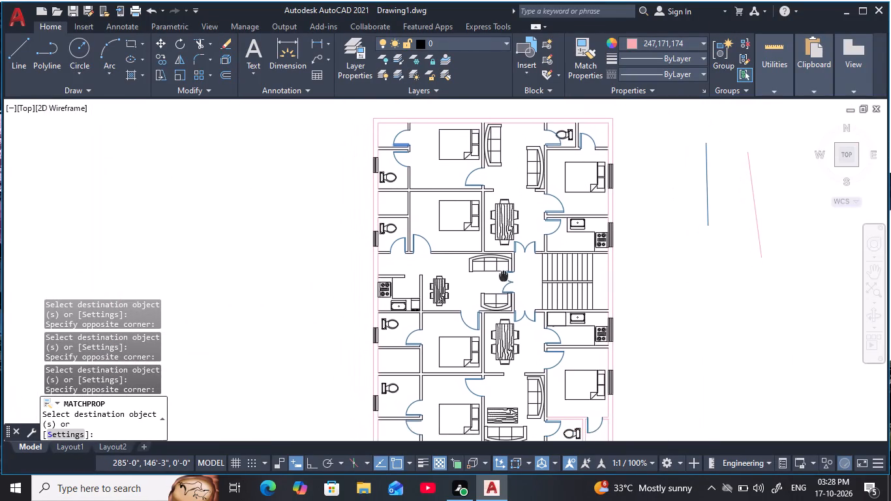
middle_click_drag(504, 275, 502, 266)
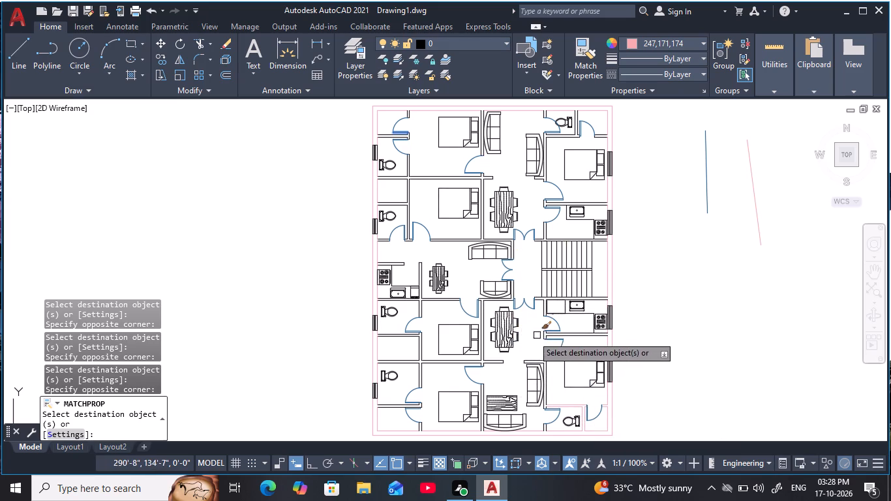
middle_click_drag(519, 333, 533, 278)
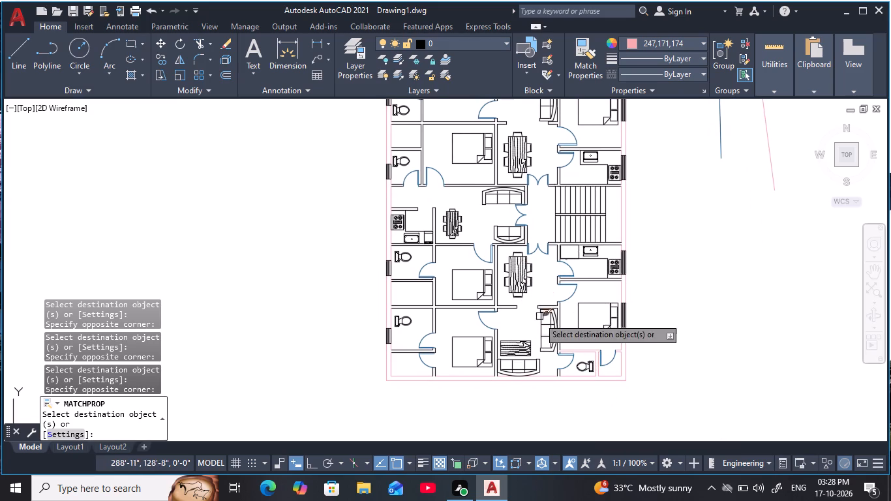
key("Escape")
key("Escape")
key("Escape")
key("Escape")
key("Escape")
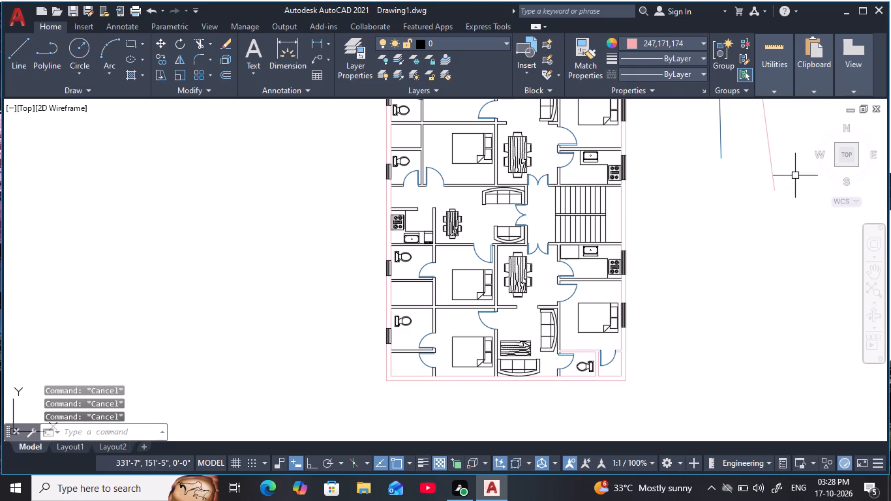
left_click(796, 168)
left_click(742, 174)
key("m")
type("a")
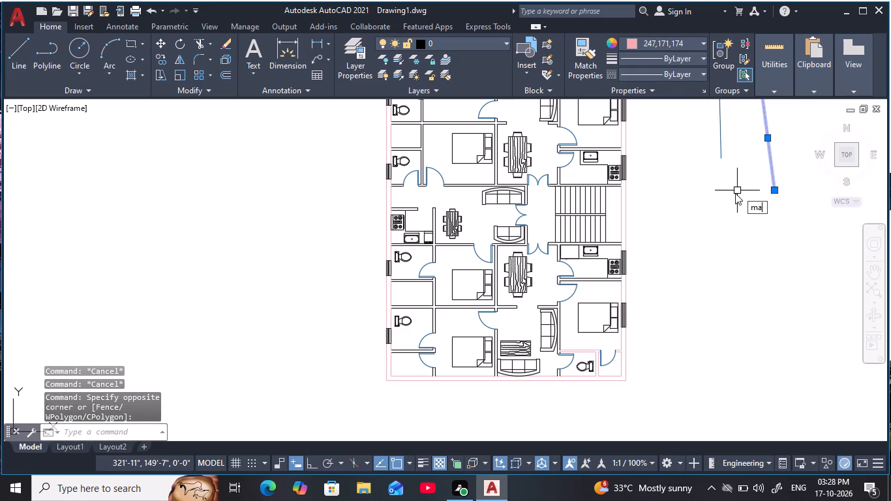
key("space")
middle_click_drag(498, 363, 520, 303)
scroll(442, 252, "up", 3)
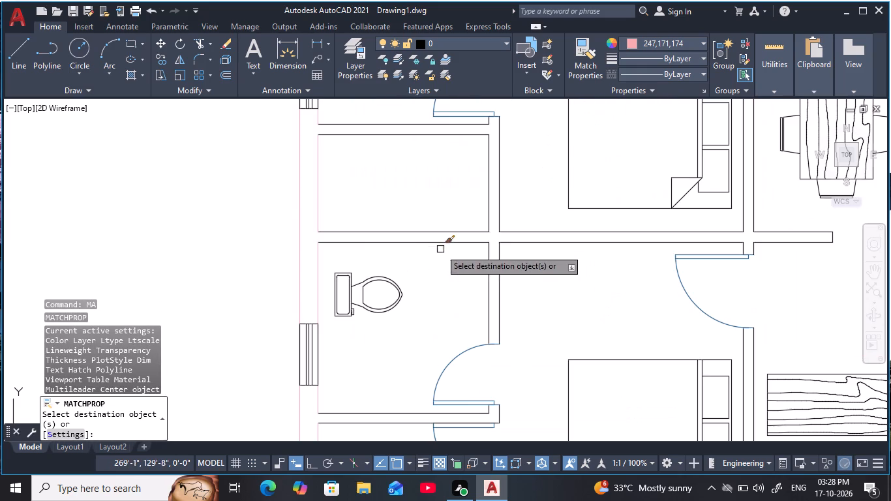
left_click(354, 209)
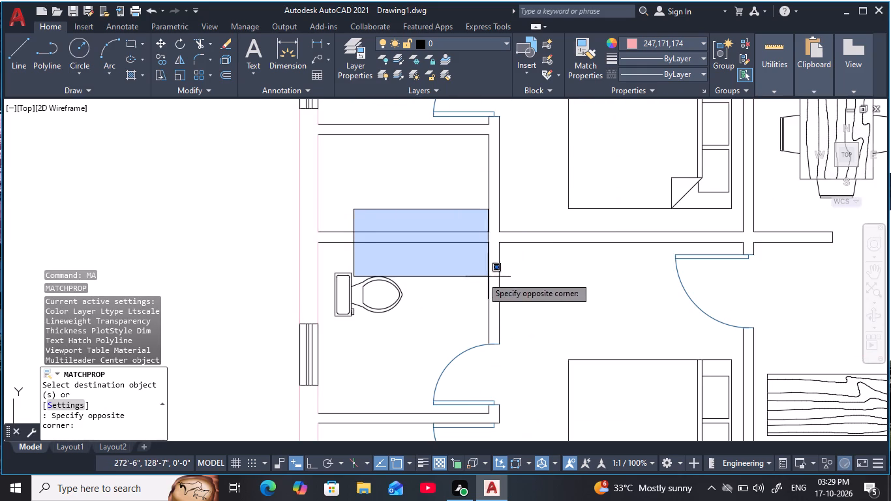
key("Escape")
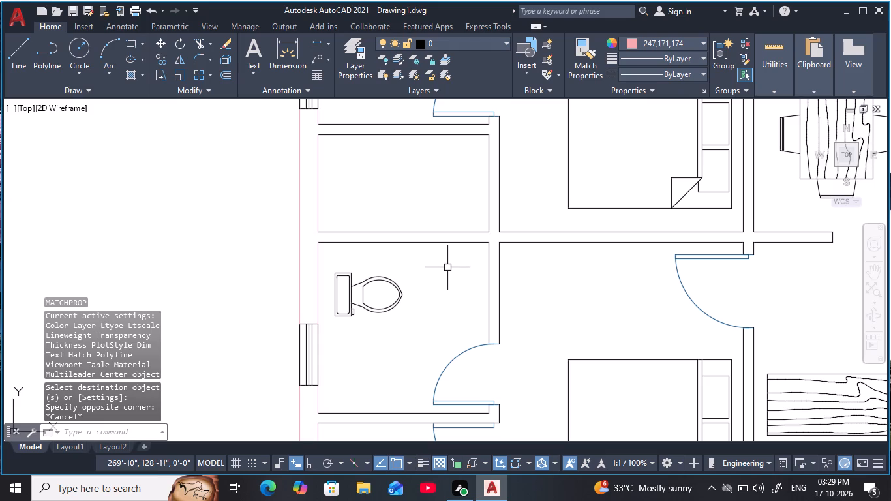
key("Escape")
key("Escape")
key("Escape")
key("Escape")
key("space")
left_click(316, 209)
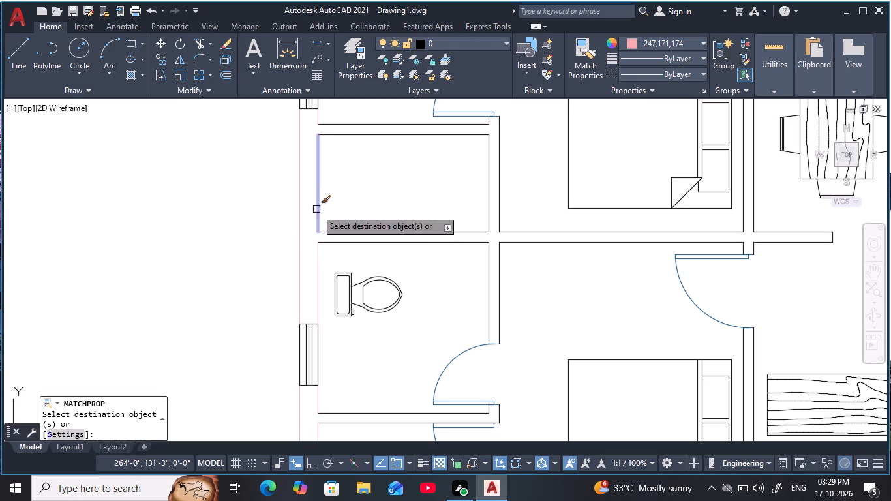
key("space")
Match the pink properties of the west wall's inner line onto the wall lines between the southwest toilet and the small room north of it.
left_click(313, 212)
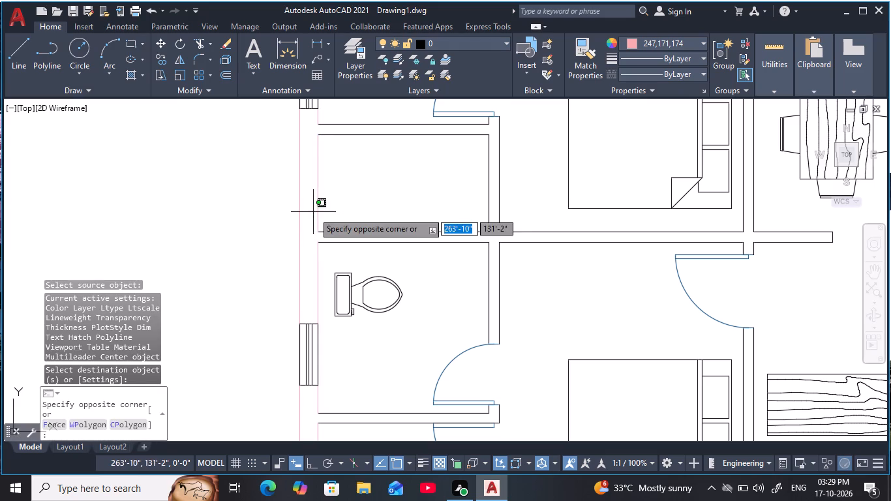
left_click(325, 213)
left_click(316, 209)
key("space")
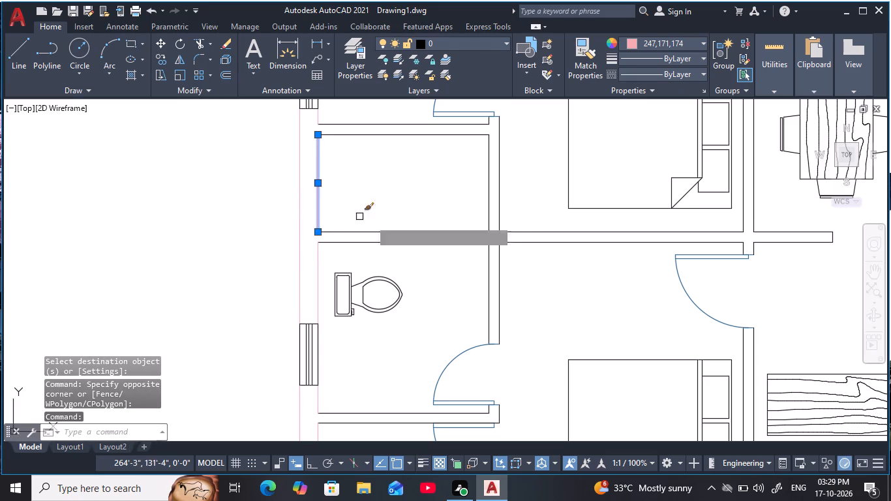
left_click(448, 256)
left_click(382, 204)
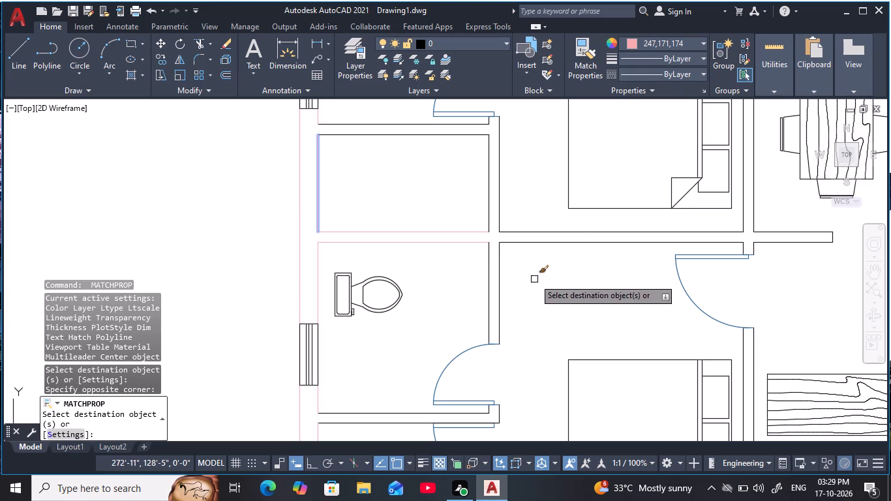
Match the pink properties onto the walls meeting east of the southwest toilet and the wall stub projecting into the dining area.
left_click(524, 269)
left_click(445, 211)
middle_click_drag(560, 282, 406, 315)
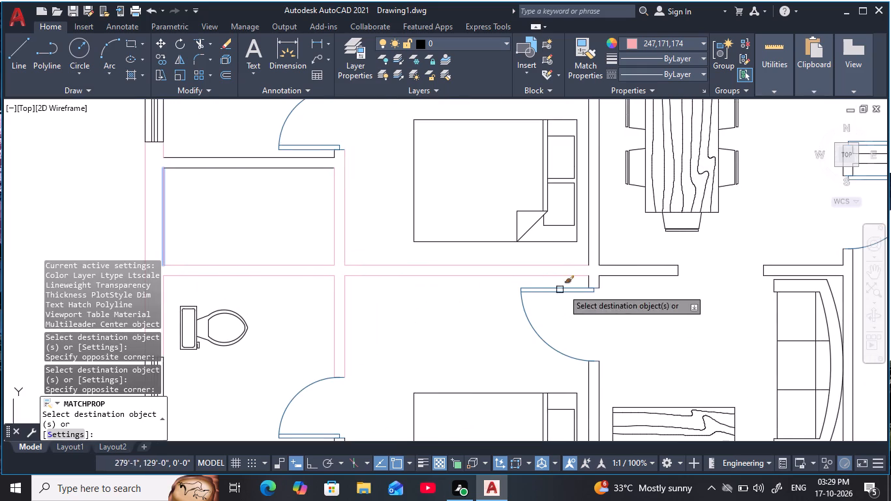
middle_click_drag(628, 277, 609, 320)
left_click_drag(661, 333, 652, 326)
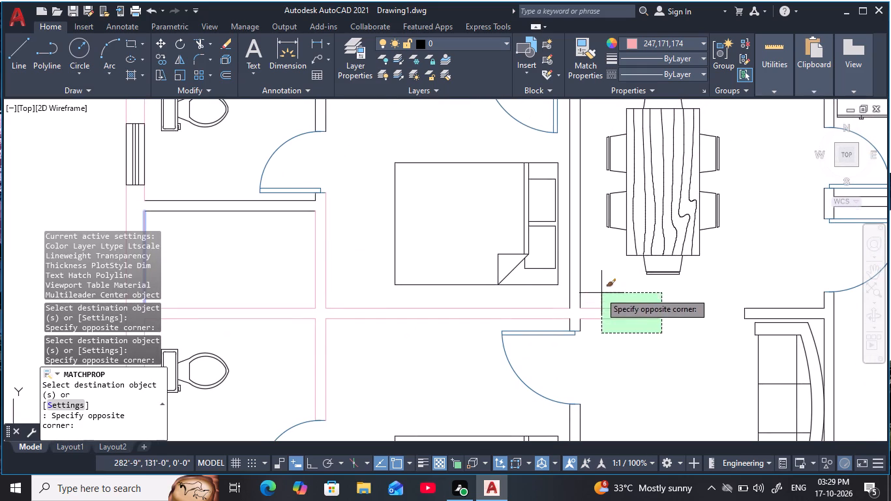
left_click(594, 286)
Match the pink properties onto the short wall piece above the southwest bedroom's door and the bedroom–dining wall north of it.
scroll(585, 323, "up", 2)
left_click(590, 331)
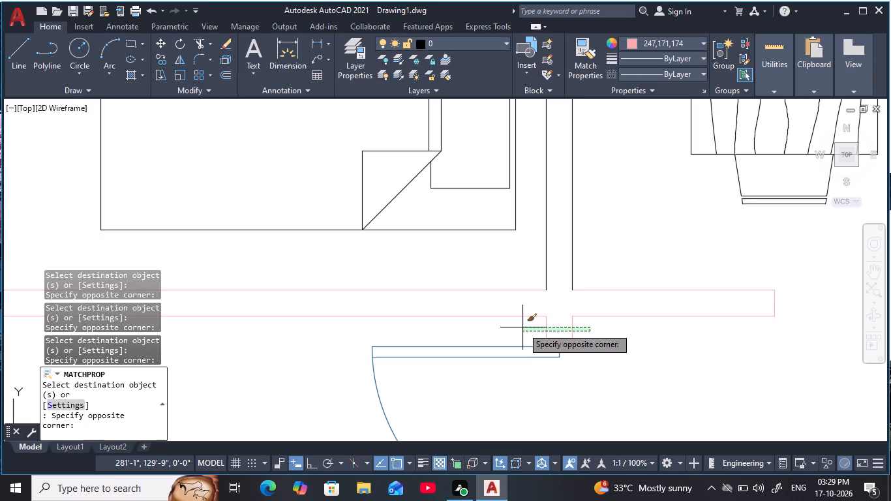
left_click(522, 326)
left_click(601, 258)
left_click(523, 254)
Match the pink properties onto the toilet–bedroom wall south of the west kitchen and onto that bedroom's north wall.
scroll(579, 233, "down", 3)
middle_click_drag(584, 224, 595, 312)
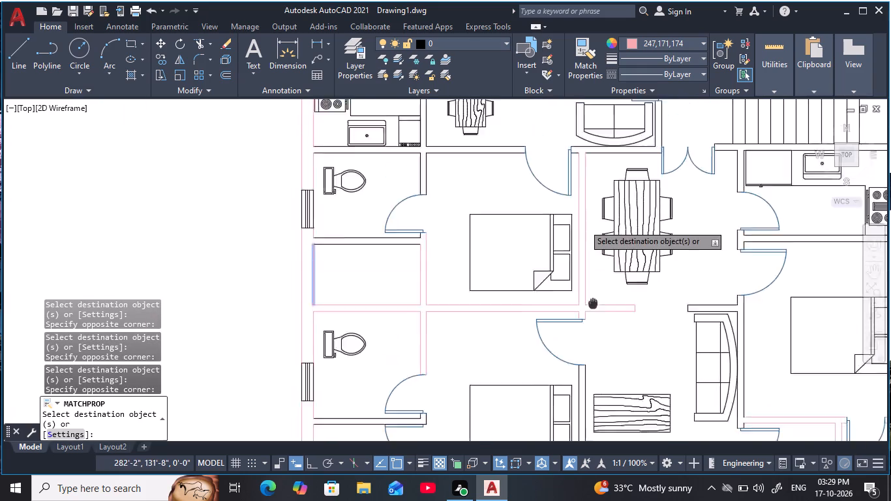
middle_click_drag(595, 312, 601, 334)
middle_click_drag(585, 220, 545, 284)
left_click(419, 283)
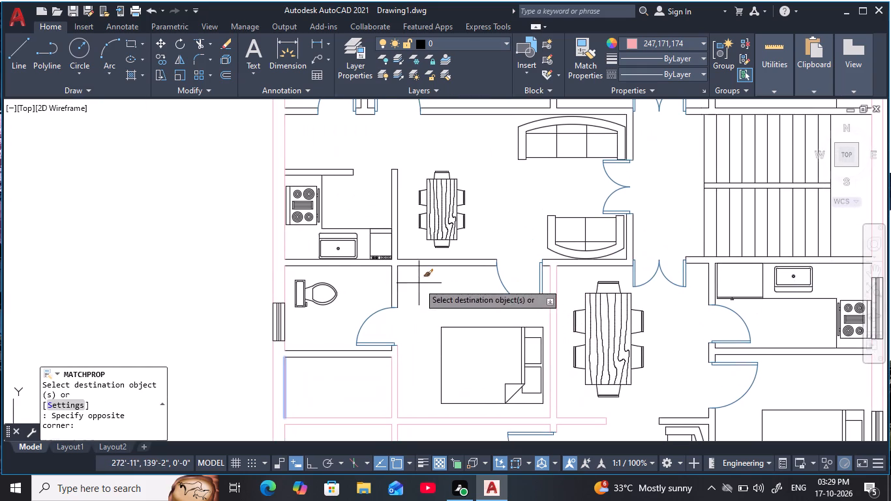
left_click(363, 269)
middle_click_drag(445, 297, 450, 321)
left_click(456, 298)
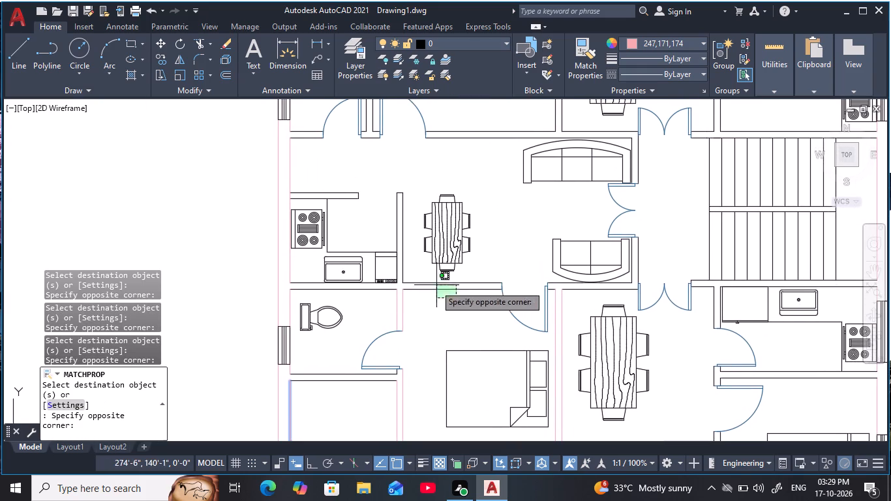
left_click(423, 277)
Match the pink properties onto the west kitchen's east wall and the wall between the kitchen and the toilet below it.
scroll(393, 282, "up", 3)
left_click(447, 164)
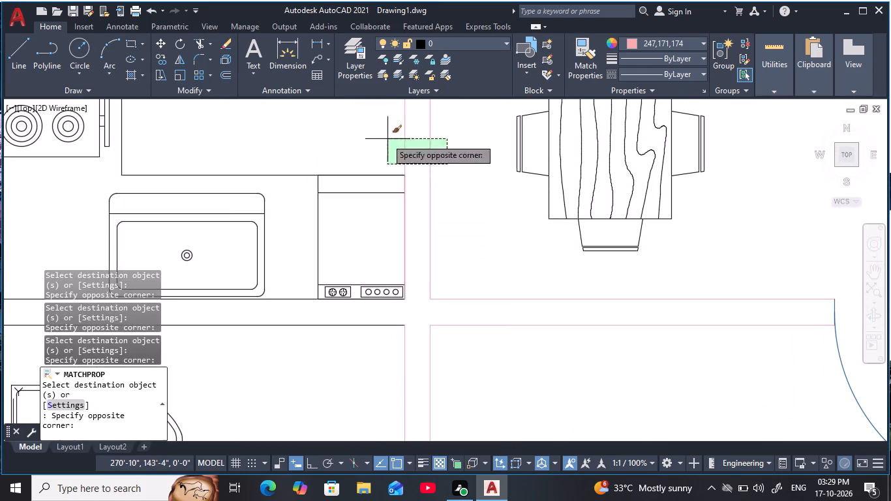
left_click(385, 138)
middle_click_drag(331, 340, 473, 261)
left_click(230, 249)
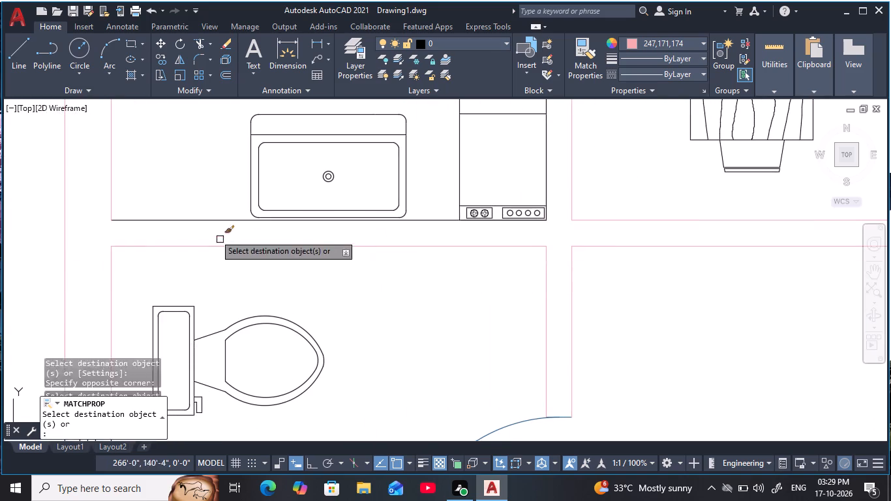
left_click(159, 170)
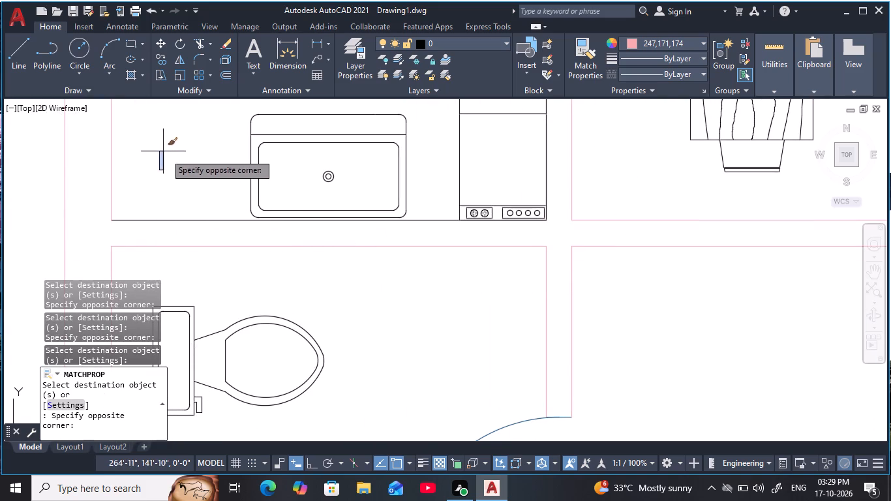
left_click(176, 190)
left_click(212, 239)
left_click(173, 200)
Match the pink properties onto the west kitchen's short north wall, including its end line.
scroll(185, 172, "down", 2)
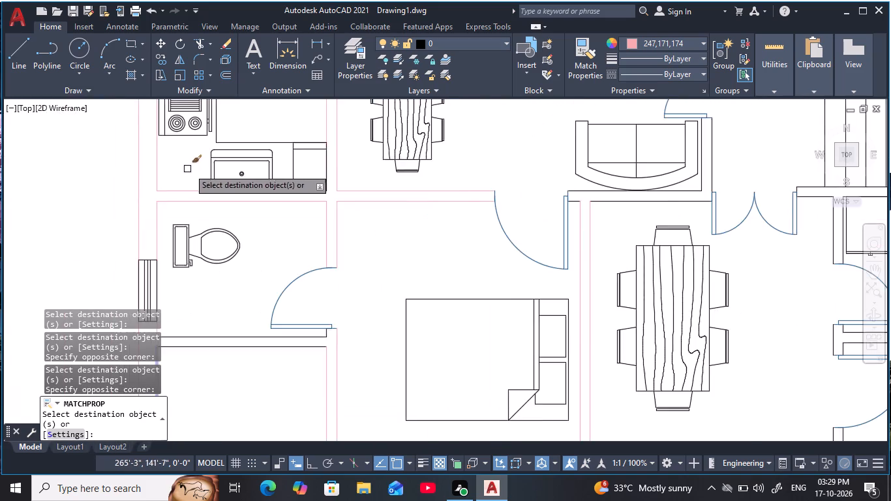
scroll(190, 168, "down", 1)
middle_click_drag(190, 168, 262, 281)
left_click(308, 225)
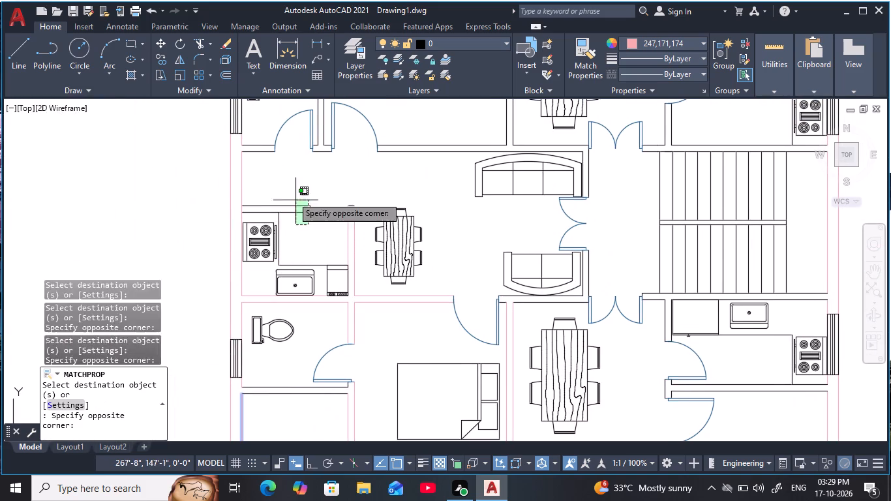
left_click(276, 171)
left_click(308, 208)
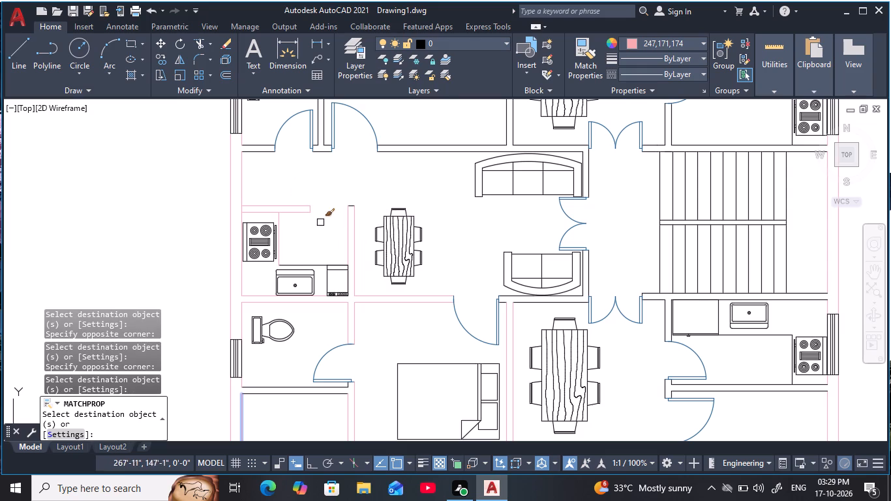
Match the pink properties onto the west living area's north wall and the toilet–bedroom wall between the two doors.
middle_click_drag(275, 176, 342, 258)
scroll(314, 224, "up", 2)
left_click(354, 281)
left_click(323, 219)
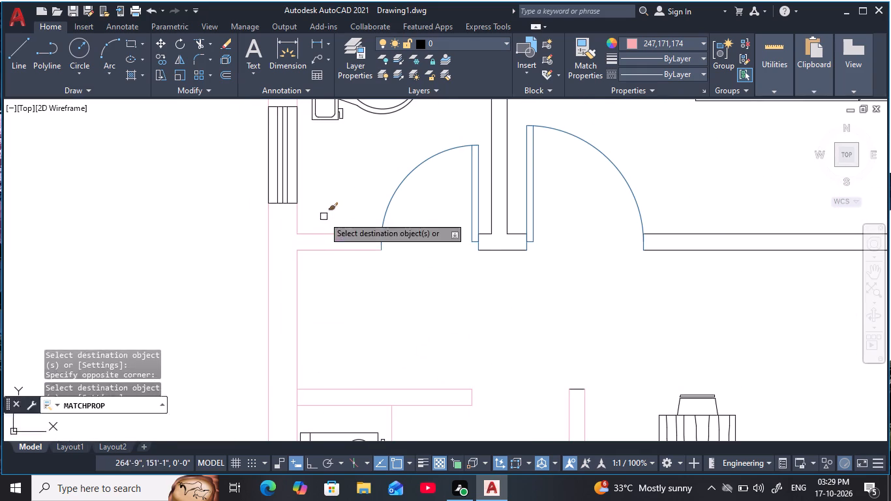
middle_click_drag(397, 268, 312, 287)
left_click(432, 282)
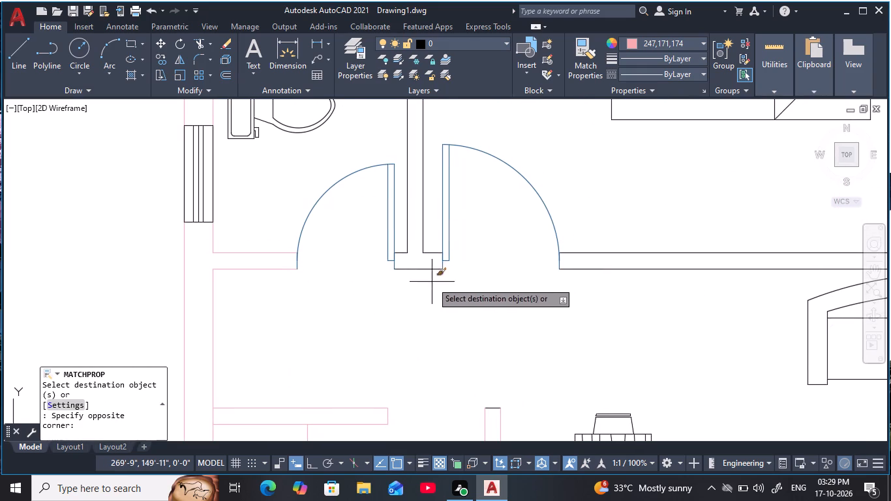
left_click(405, 227)
middle_click_drag(410, 198, 305, 219)
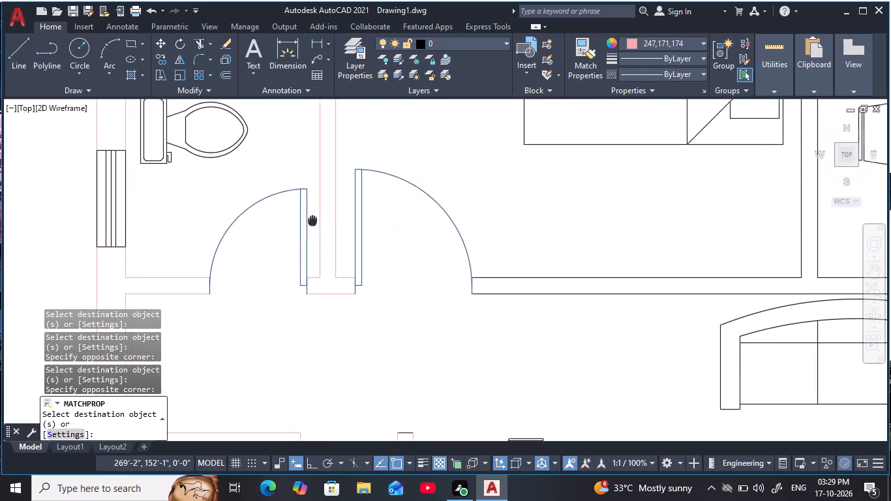
middle_click_drag(305, 219, 292, 215)
left_click(534, 290)
left_click(489, 234)
Match the pink properties onto the walls enclosing the small west room between the two northwest toilets and the adjoining bedroom dividing wall.
scroll(501, 226, "down", 3)
middle_click_drag(502, 221, 523, 300)
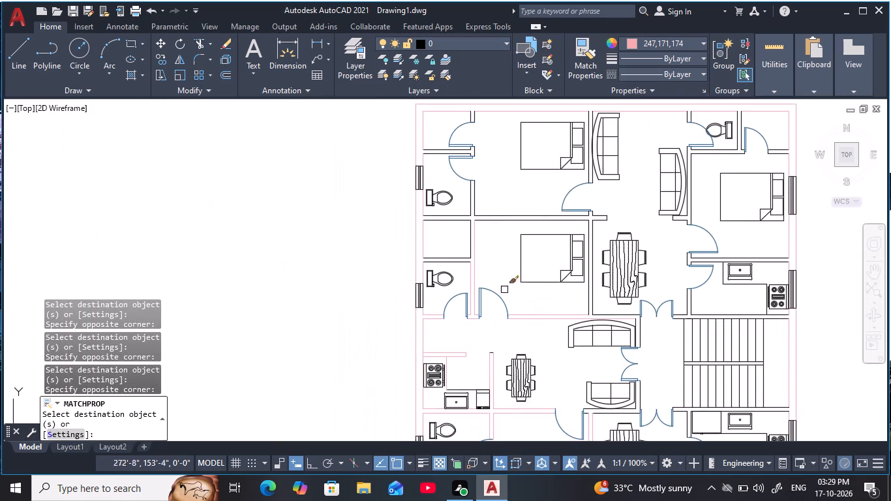
scroll(445, 257, "up", 2)
left_click(493, 291)
left_click(455, 248)
middle_click_drag(451, 228, 436, 273)
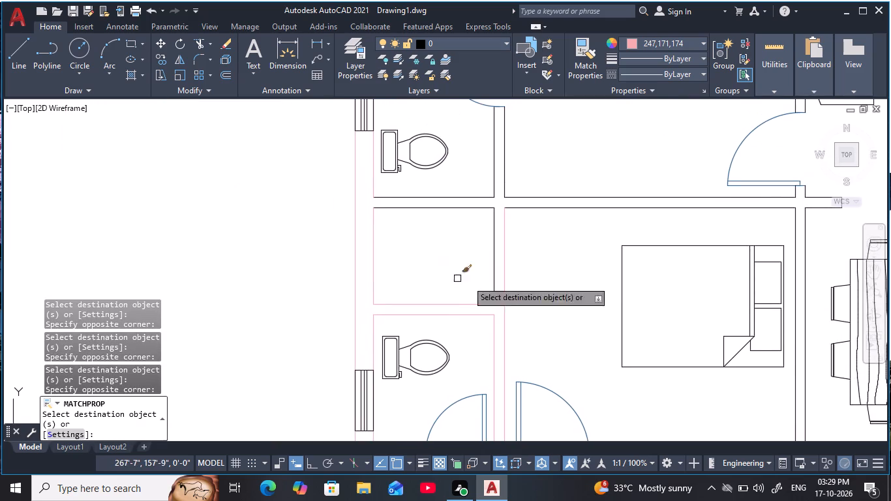
left_click(529, 266)
left_click(461, 172)
Match the pink properties onto the wall between the northwest corner room and the toilet below, including its end by the doors.
scroll(473, 178, "down", 2)
middle_click_drag(473, 181, 466, 211)
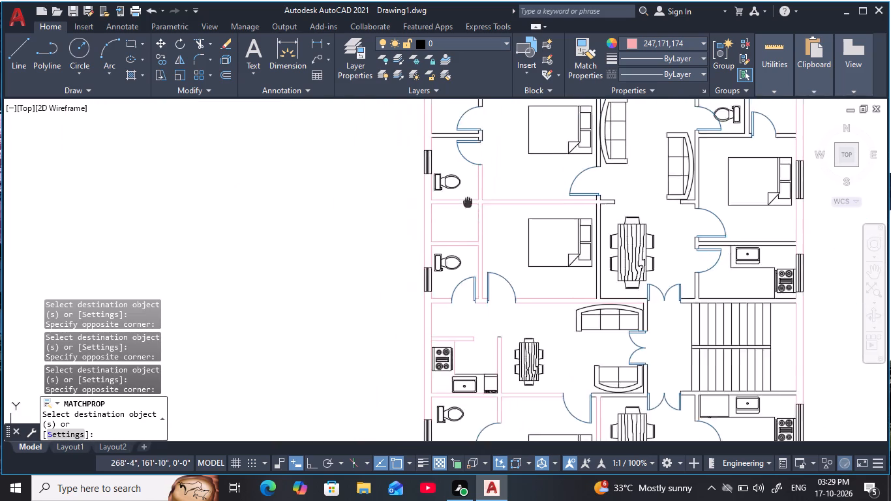
middle_click_drag(466, 211, 449, 311)
scroll(445, 281, "up", 3)
middle_click_drag(367, 252, 430, 348)
scroll(427, 335, "up", 1)
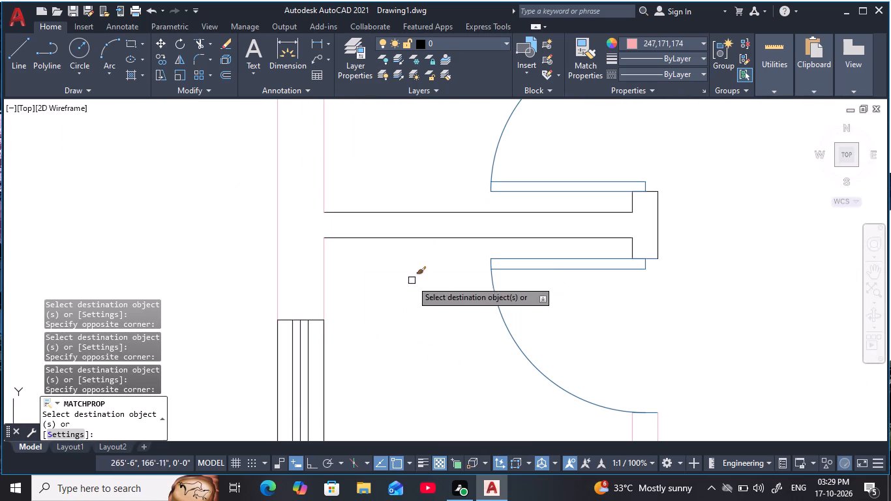
left_click(409, 272)
left_click(340, 177)
left_click(686, 249)
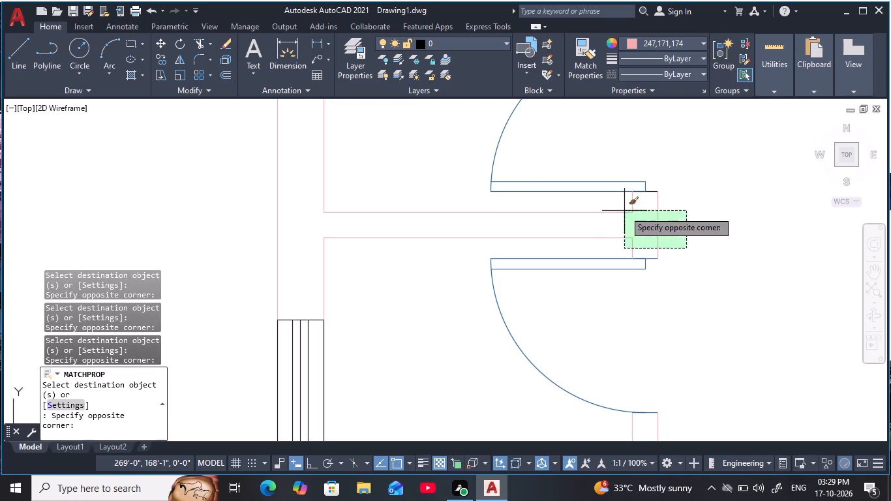
left_click(609, 205)
Match the pink properties onto the wall between the northwest bedroom and the north living area.
scroll(614, 196, "down", 4)
middle_click_drag(637, 181, 432, 200)
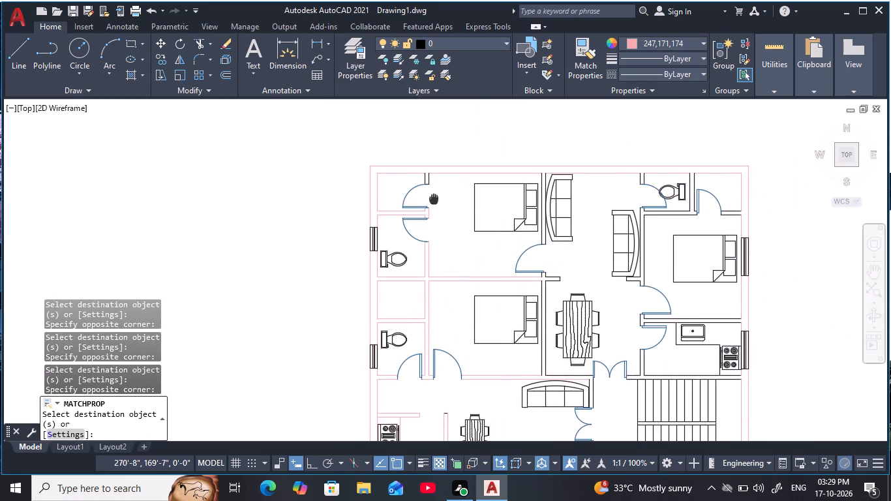
middle_click_drag(432, 200, 431, 202)
scroll(531, 235, "up", 5)
left_click(609, 359)
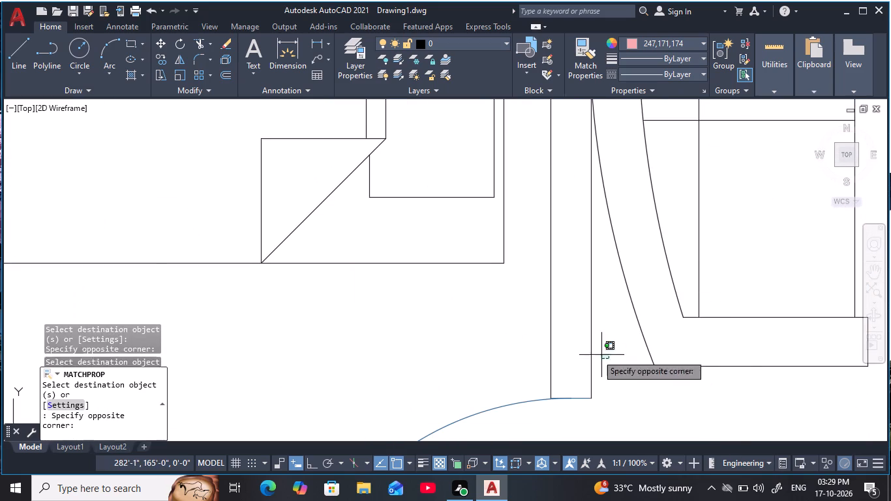
left_click(533, 343)
Match the pink properties onto the walls meeting below the northwest bedroom's living-area door, including the end line of the wall stub.
scroll(576, 372, "down", 4)
middle_click_drag(576, 376, 539, 282)
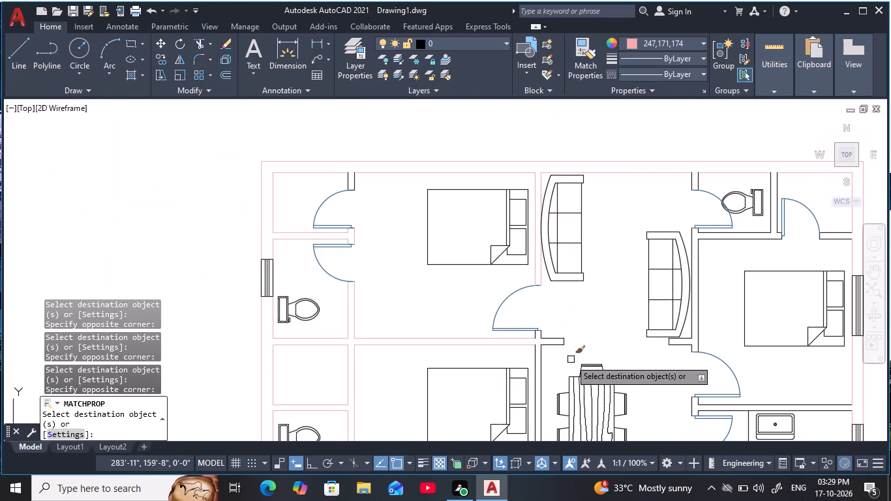
middle_click_drag(569, 352, 563, 290)
scroll(558, 296, "up", 3)
left_click(556, 296)
left_click(374, 204)
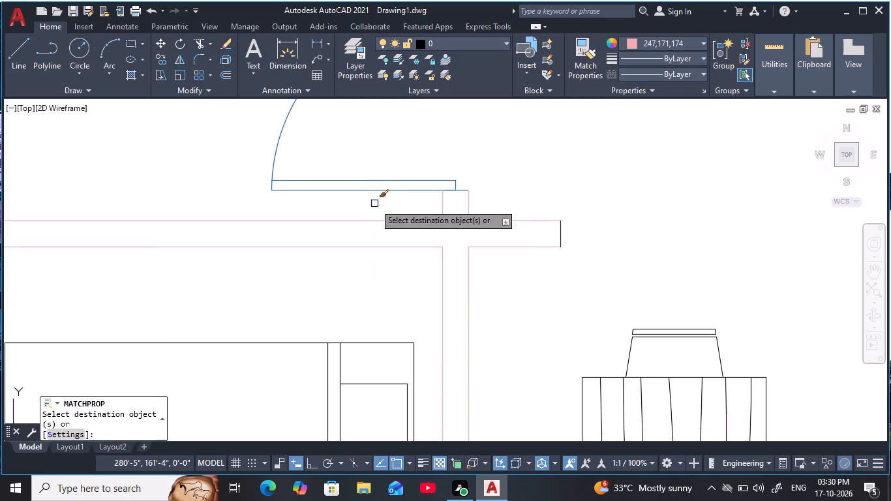
left_click(602, 258)
left_click(551, 210)
Match the pink properties onto the wall above the northeast toilet's door and the wall between the toilet and northeast corner room.
scroll(600, 213, "down", 3)
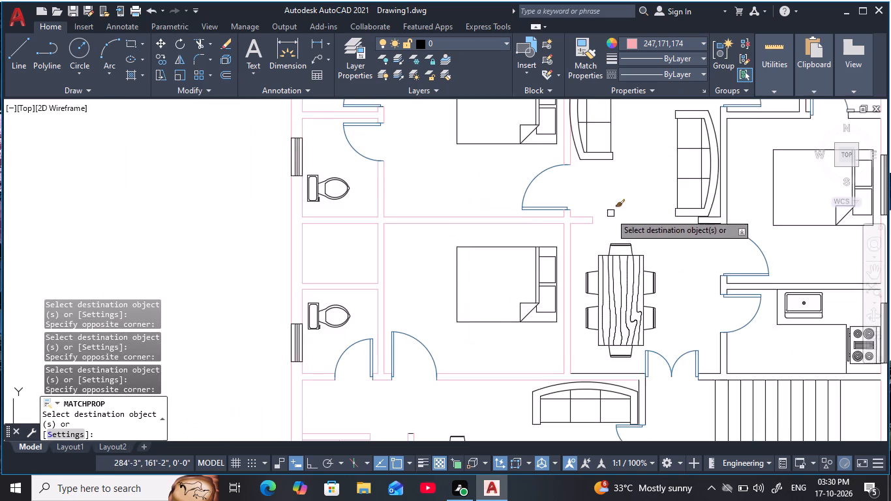
scroll(612, 212, "down", 2)
middle_click_drag(613, 212, 484, 239)
scroll(534, 183, "up", 5)
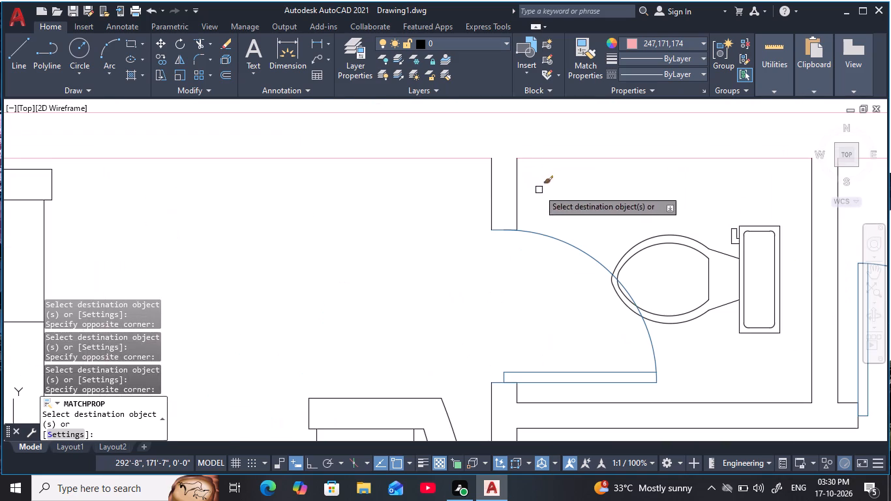
left_click_drag(540, 191, 534, 194)
left_click(451, 202)
middle_click_drag(575, 202, 361, 204)
left_click_drag(656, 209, 647, 207)
left_click(544, 204)
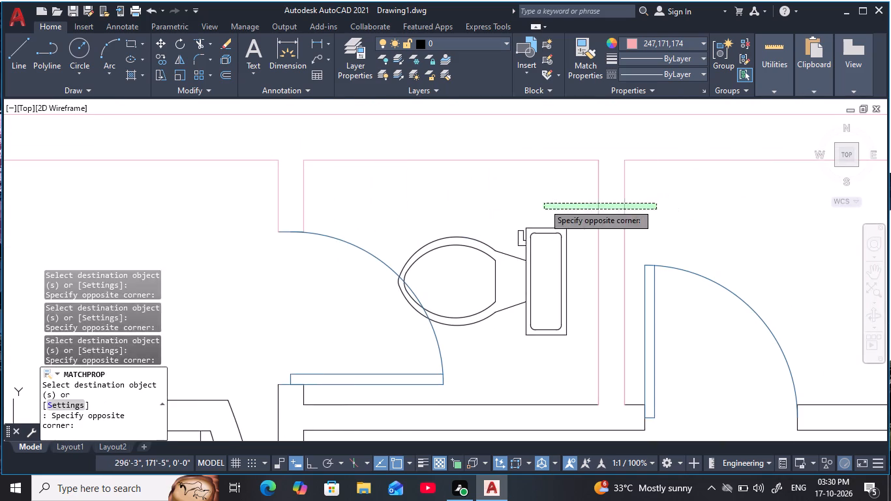
Match the pink properties onto the northeast toilet's south wall and its short end lines beside the corner room's door.
scroll(642, 317, "down", 1)
middle_click_drag(601, 391, 603, 312)
left_click(616, 336)
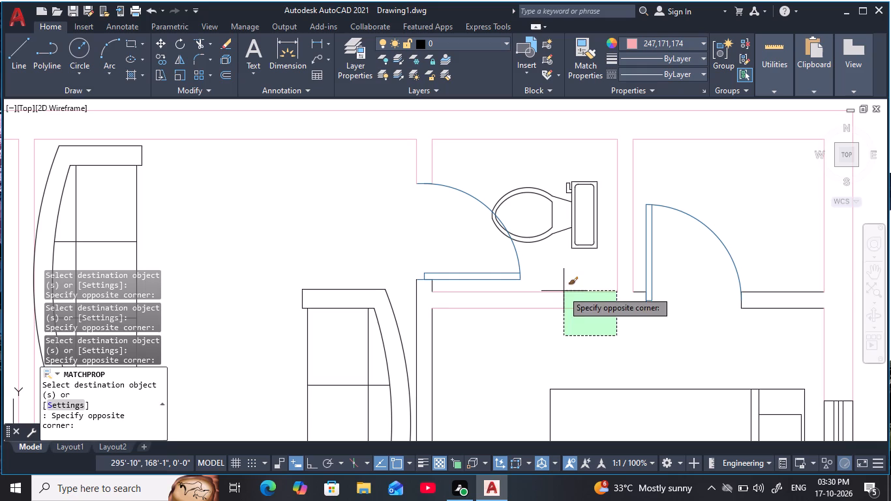
left_click(551, 283)
scroll(635, 296, "up", 3)
left_click(644, 292)
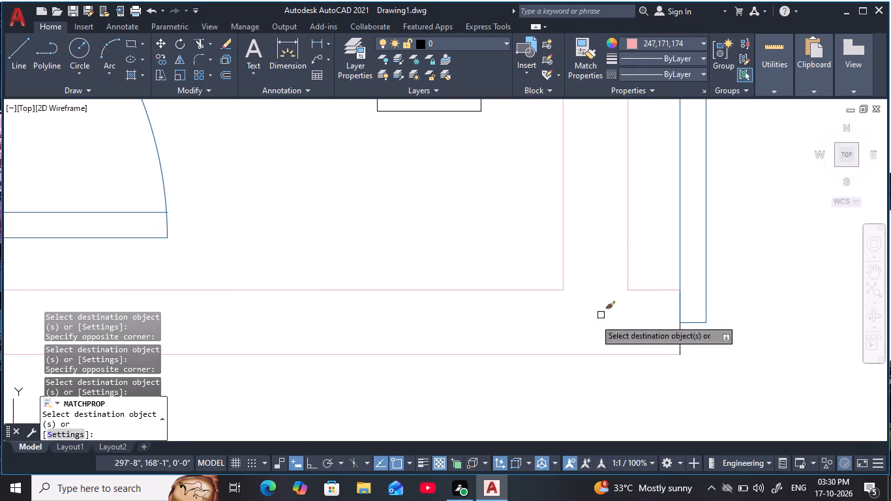
scroll(487, 355, "down", 2)
scroll(573, 352, "up", 3)
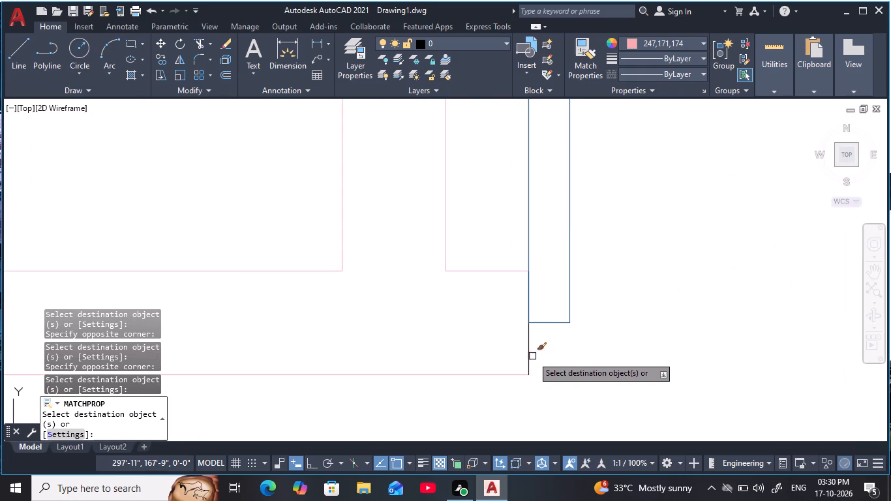
left_click(530, 357)
Match the pink properties onto the wall between the northeast bedroom and living area, including the short piece below the toilet door.
scroll(562, 364, "down", 3)
middle_click_drag(563, 364, 686, 288)
scroll(433, 326, "down", 1)
middle_click_drag(390, 328, 496, 285)
left_click(496, 282)
left_click(456, 254)
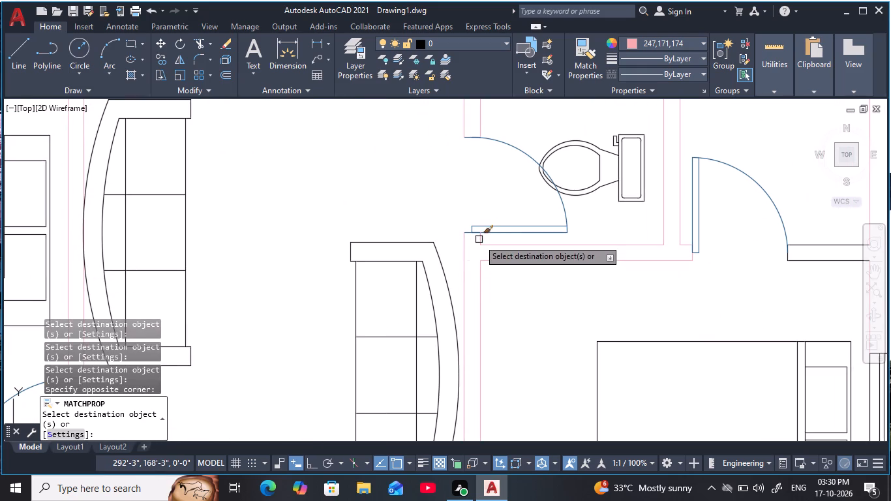
left_click(479, 239)
Match the pink properties onto the wall stub below the northeast living-area sofa, its end line and the short line above the bedroom door.
scroll(524, 337, "down", 2)
middle_click_drag(526, 334, 430, 179)
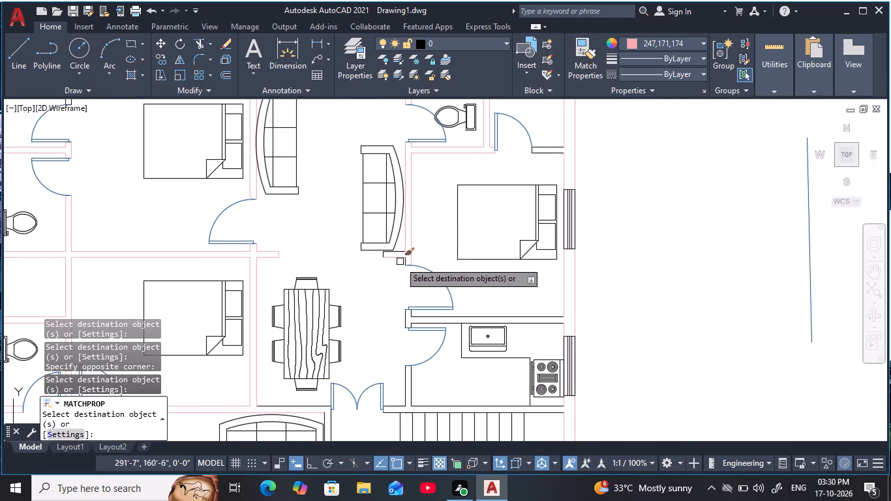
scroll(400, 260, "up", 4)
left_click_drag(414, 288, 414, 282)
left_click(368, 192)
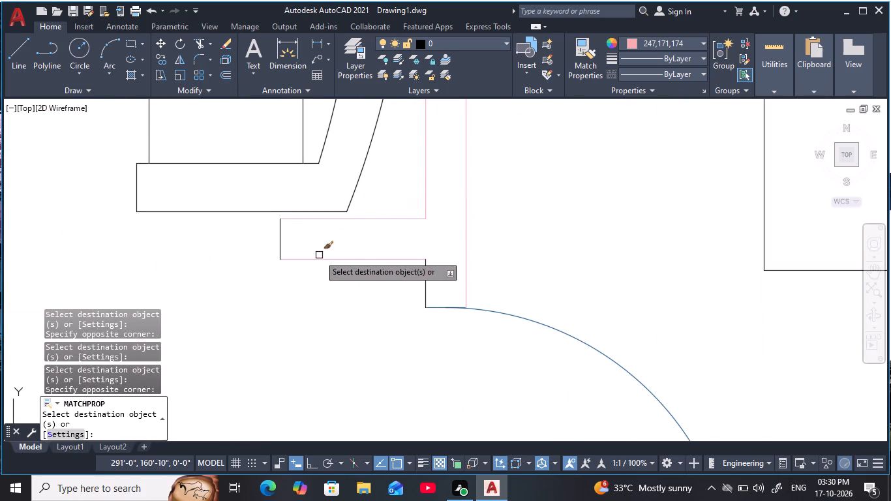
left_click(313, 255)
left_click(255, 239)
left_click(429, 280)
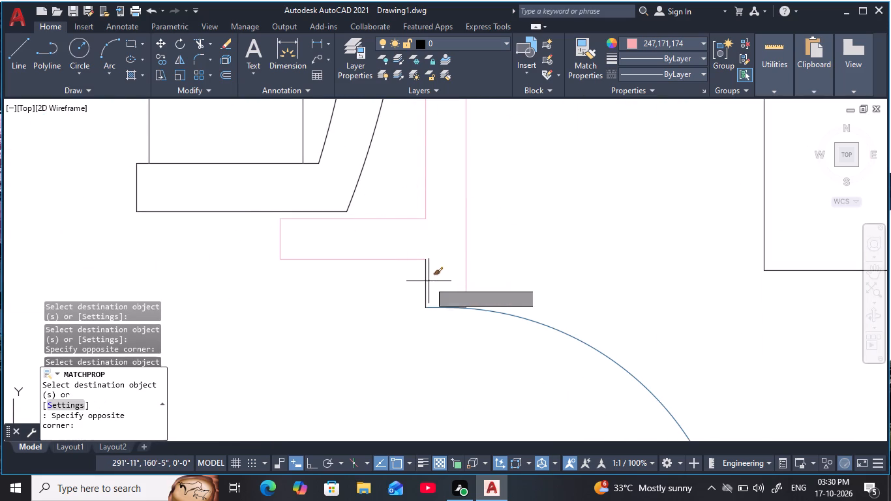
left_click(408, 276)
scroll(507, 245, "down", 4)
middle_click_drag(545, 222, 434, 311)
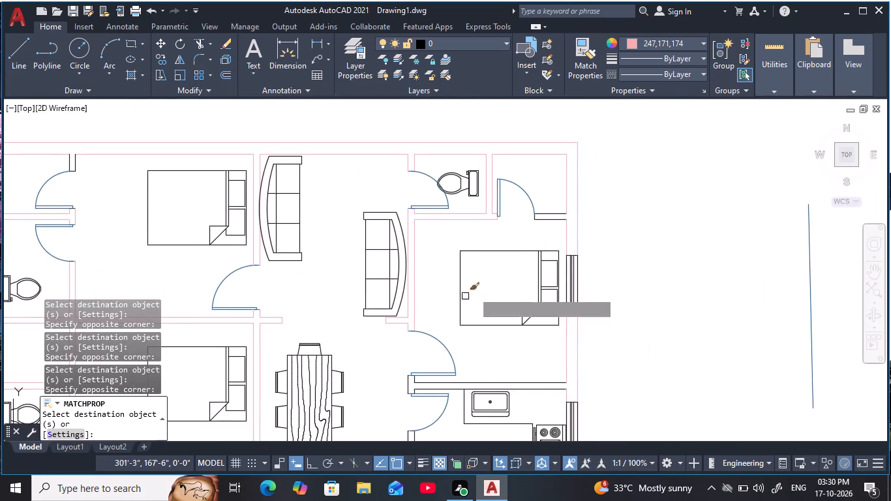
Match the pink properties onto the short wall between the northeast corner room's door and the east exterior wall, including its end line.
scroll(549, 219, "up", 3)
left_click_drag(599, 247, 595, 241)
left_click(528, 160)
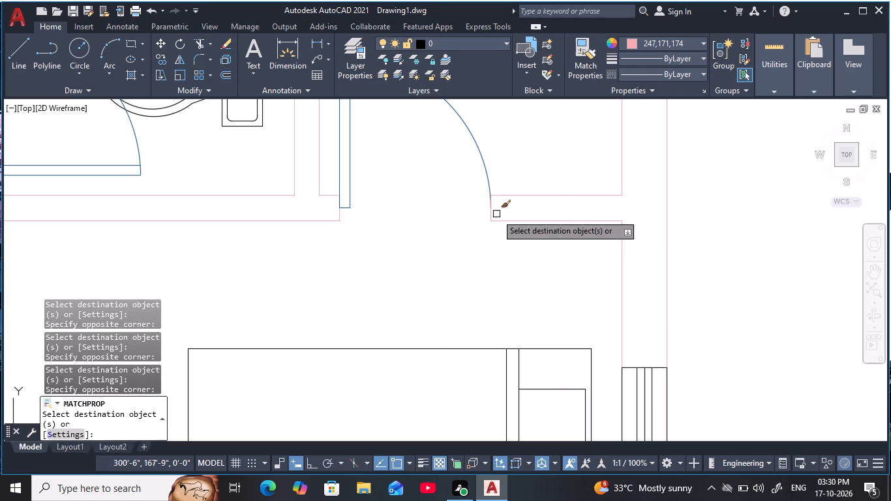
left_click(492, 217)
Match the pink properties onto both lines of the wall between the northeast bedroom and the kitchen with the sink below it.
scroll(476, 290, "down", 3)
middle_click_drag(482, 274, 484, 232)
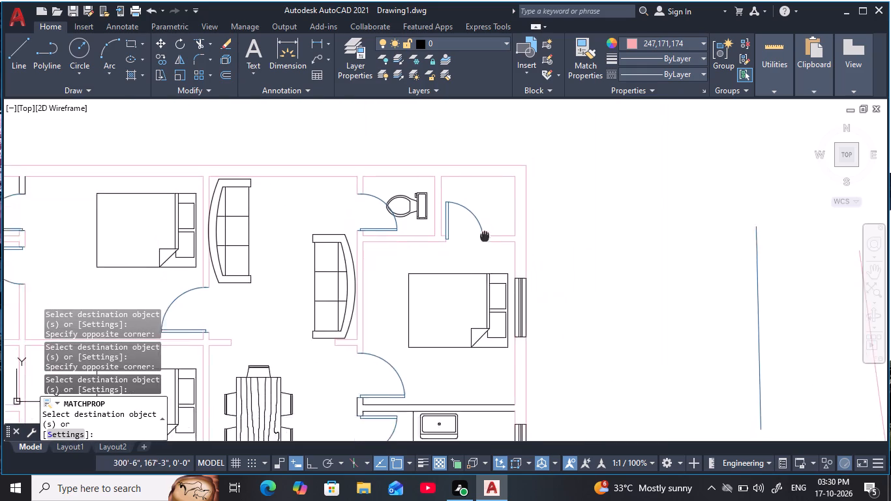
middle_click_drag(484, 232, 495, 153)
middle_click_drag(463, 332, 451, 268)
scroll(483, 273, "up", 3)
left_click_drag(524, 264, 519, 255)
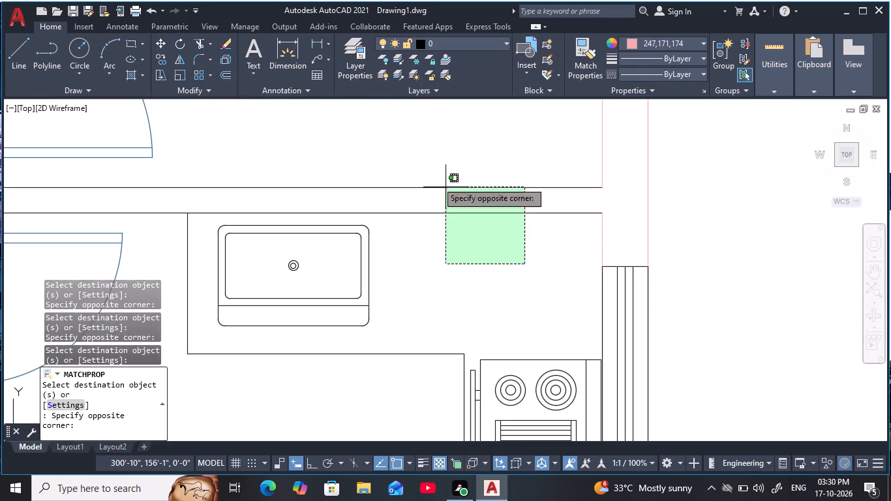
left_click(401, 158)
Match the pink properties onto the short wall lines between the northeast bedroom door and the kitchen door.
scroll(425, 220, "down", 2)
middle_click_drag(427, 233, 571, 217)
scroll(365, 190, "up", 4)
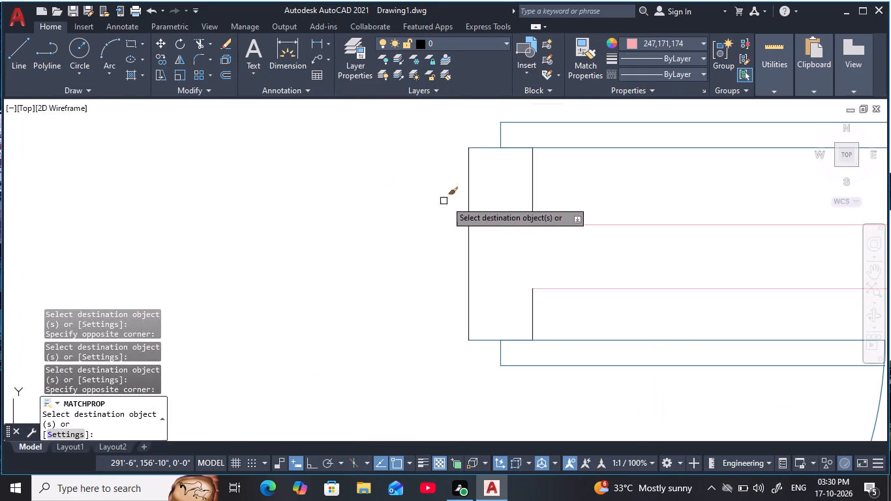
left_click_drag(573, 183, 563, 182)
left_click(417, 184)
middle_click_drag(487, 278, 428, 178)
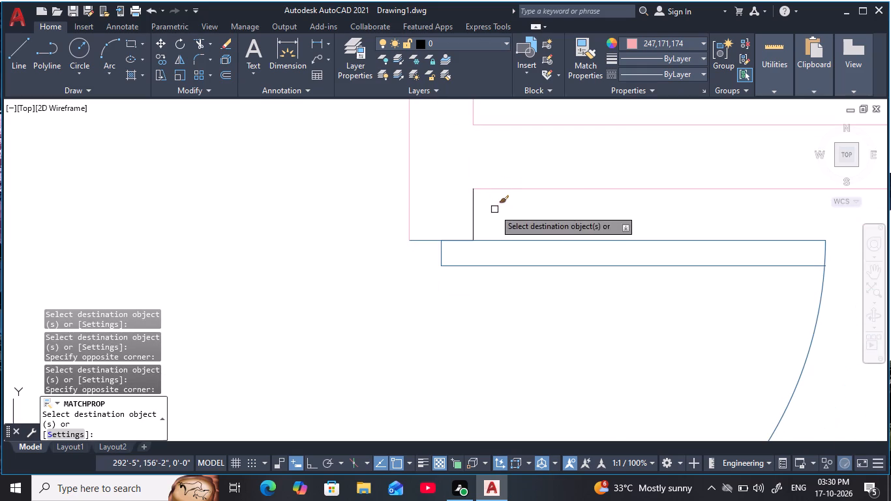
left_click(496, 210)
left_click(368, 197)
Match the pink properties onto the short vertical wall below the northeast kitchen's door.
scroll(420, 341, "down", 2)
middle_click_drag(438, 325, 440, 328)
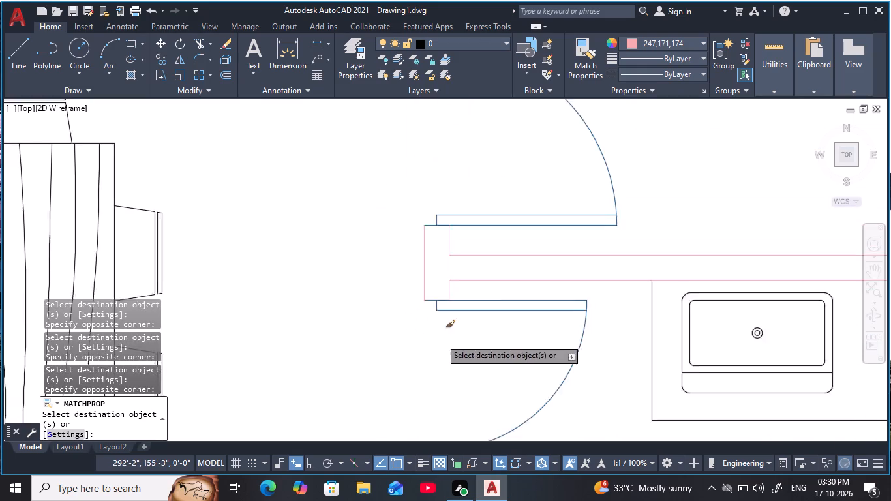
middle_click_drag(440, 328, 433, 241)
scroll(440, 328, "down", 3)
scroll(443, 296, "up", 3)
left_click_drag(447, 291, 438, 288)
left_click(385, 276)
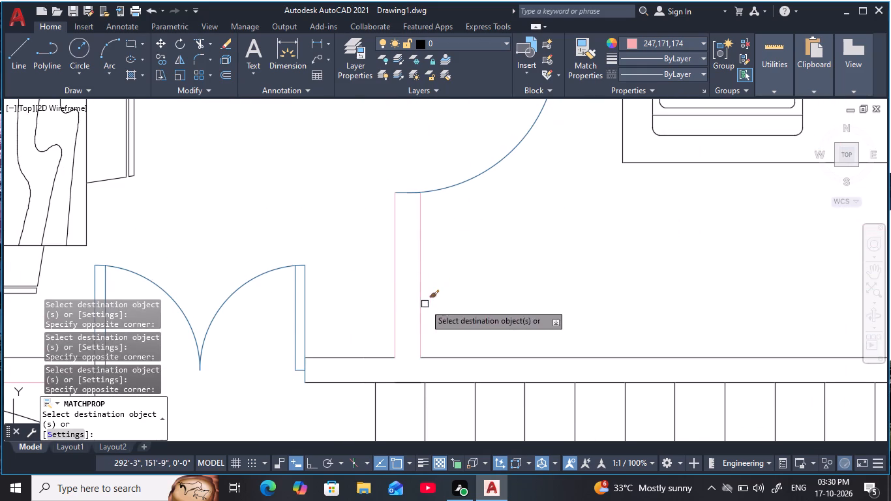
Match the pink properties onto the wall between the northeast kitchen and the staircase, from the double door to the east exterior wall.
middle_click_drag(442, 318, 426, 219)
left_click(338, 303)
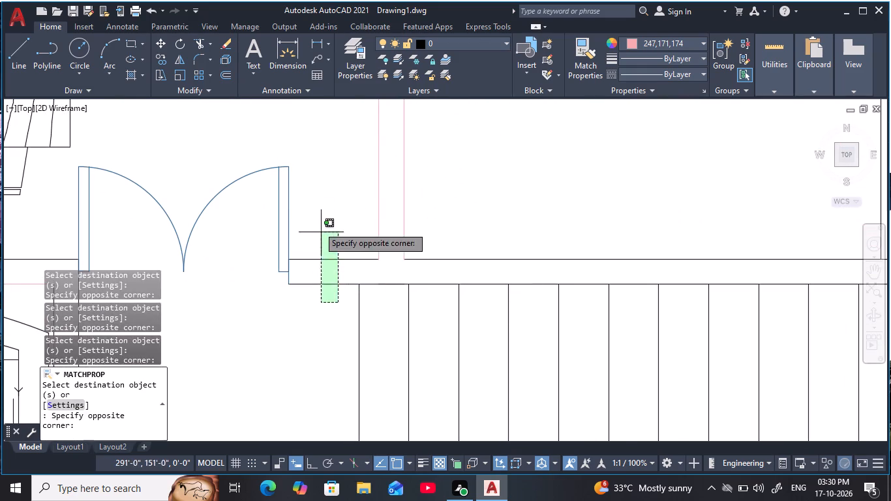
left_click(312, 218)
scroll(382, 281, "up", 2)
left_click(375, 256)
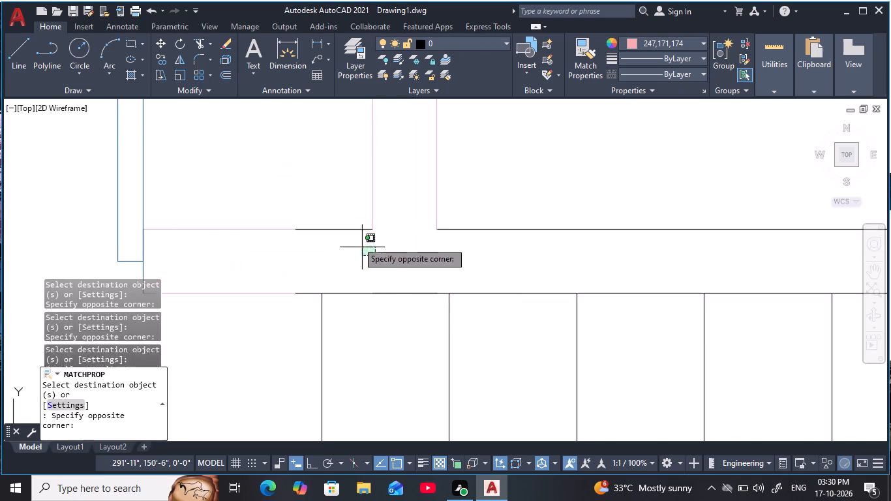
left_click(324, 213)
left_click(483, 266)
left_click(473, 215)
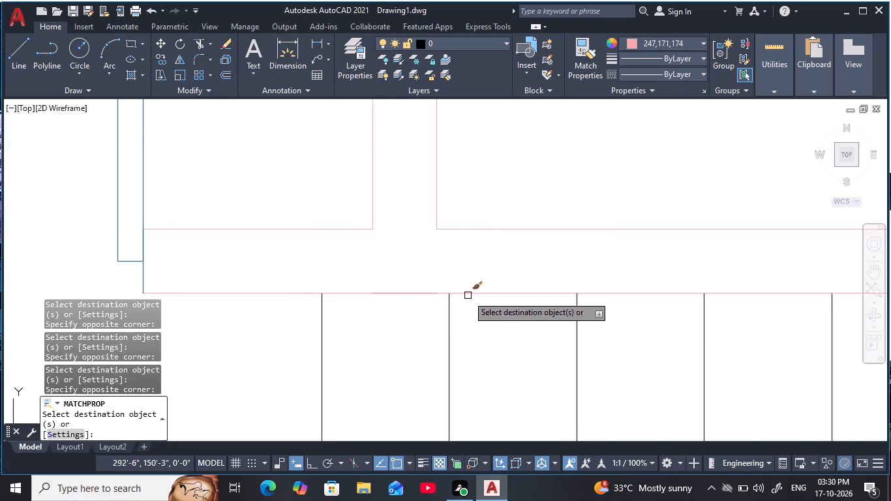
left_click(470, 294)
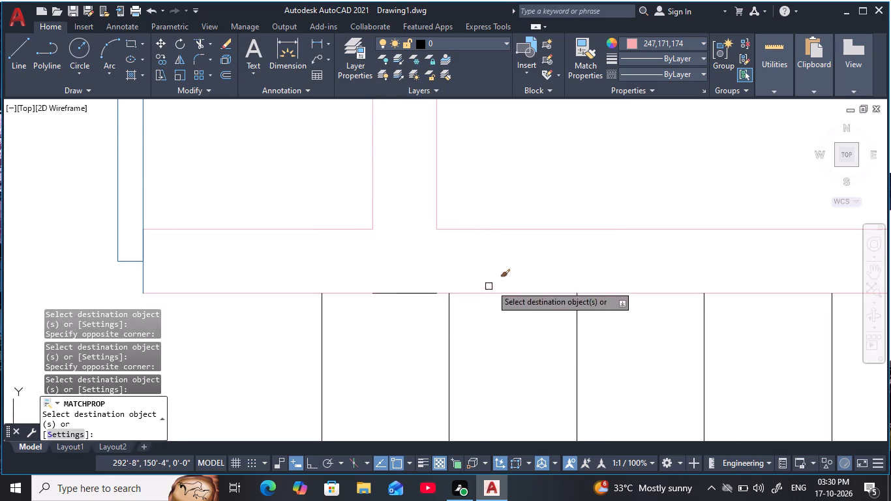
scroll(498, 281, "down", 3)
middle_click_drag(500, 277, 479, 259)
scroll(465, 269, "up", 3)
left_click(433, 260)
Match the pink properties onto the wall between the staircase and the southeast kitchen, including its end line at the double door.
scroll(517, 240, "down", 3)
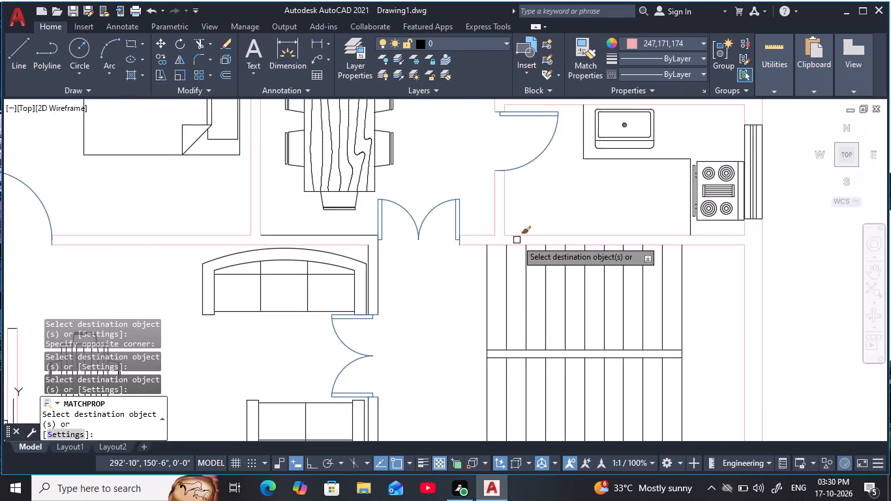
middle_click_drag(515, 239, 412, 212)
middle_click_drag(592, 311, 508, 144)
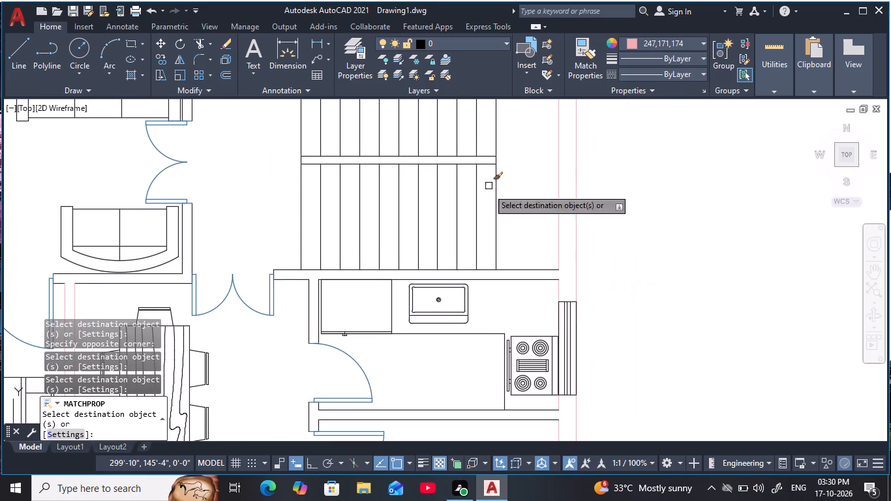
left_click_drag(531, 296, 529, 289)
left_click(504, 235)
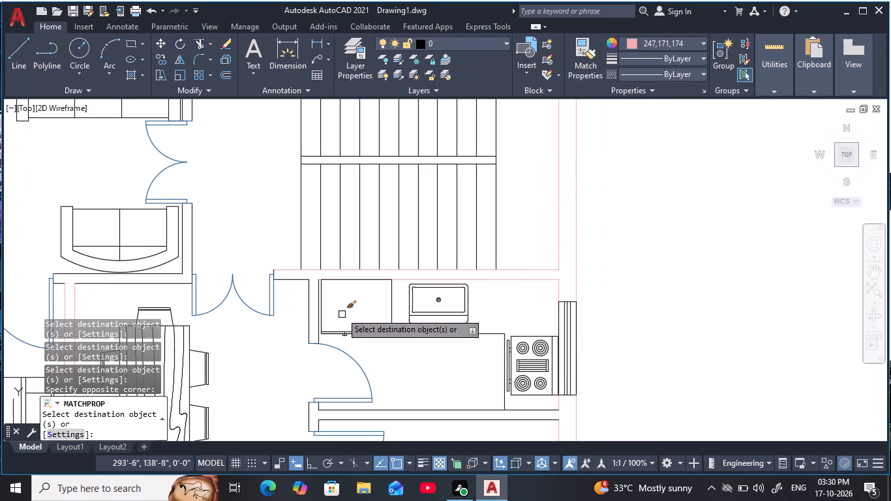
left_click(295, 287)
left_click(279, 258)
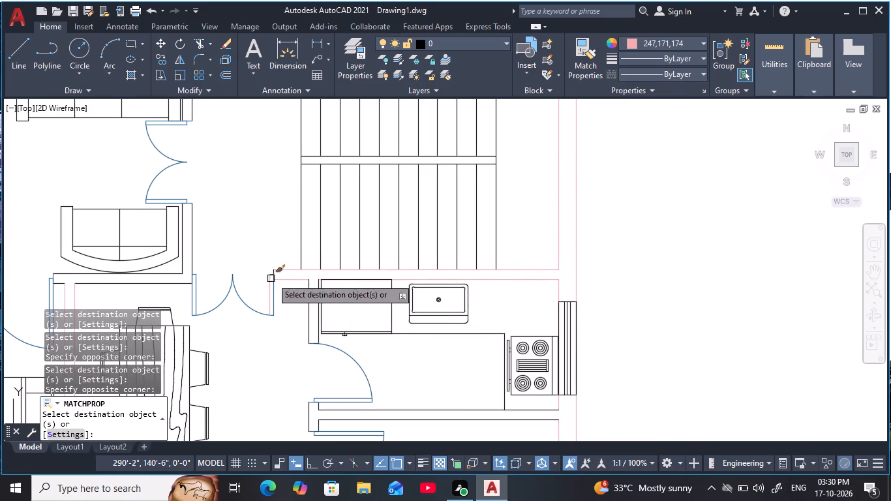
scroll(280, 275, "up", 4)
left_click(281, 270)
left_click(198, 262)
Match the pink properties onto the vertical wall above the southeast kitchen's door.
scroll(333, 352, "down", 1)
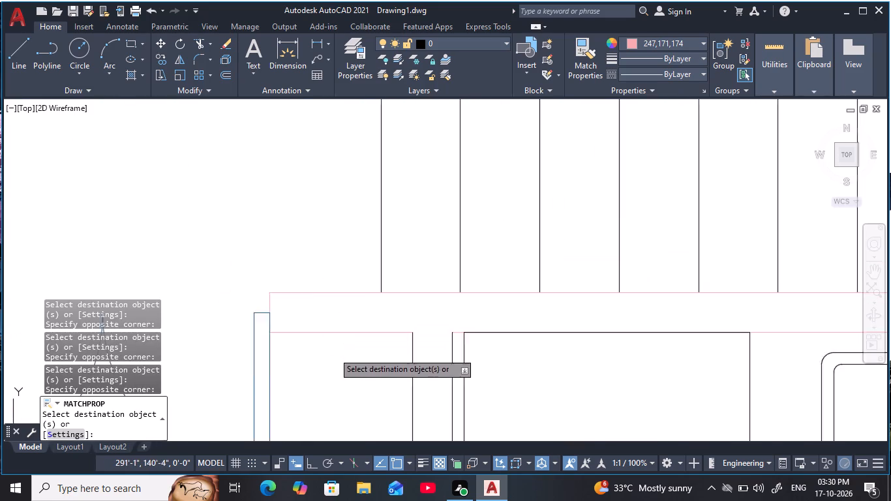
scroll(333, 353, "down", 2)
middle_click_drag(331, 340, 324, 192)
scroll(373, 288, "up", 2)
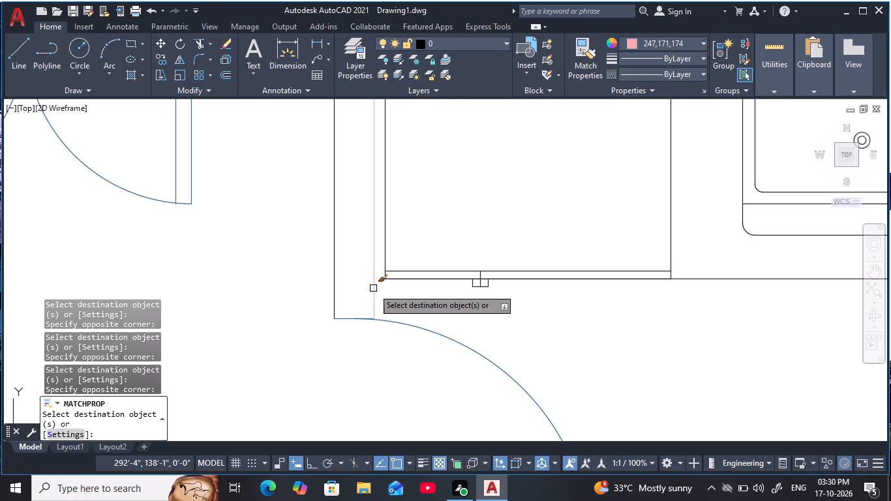
left_click_drag(412, 304, 404, 303)
left_click(288, 298)
Match the pink properties onto the wall between the southeast kitchen and bedroom, including the short lines between their doors.
scroll(404, 348, "down", 2)
middle_click_drag(404, 340, 375, 230)
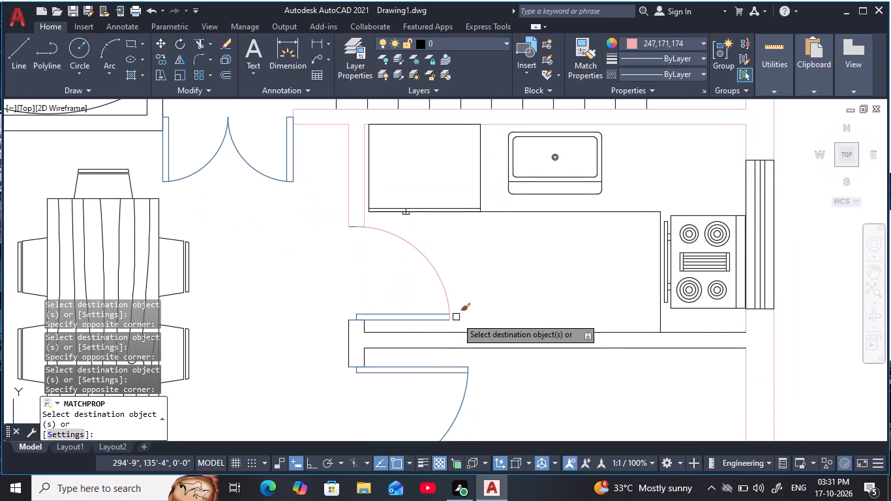
left_click_drag(591, 369, 586, 355)
left_click(537, 296)
scroll(345, 359, "up", 2)
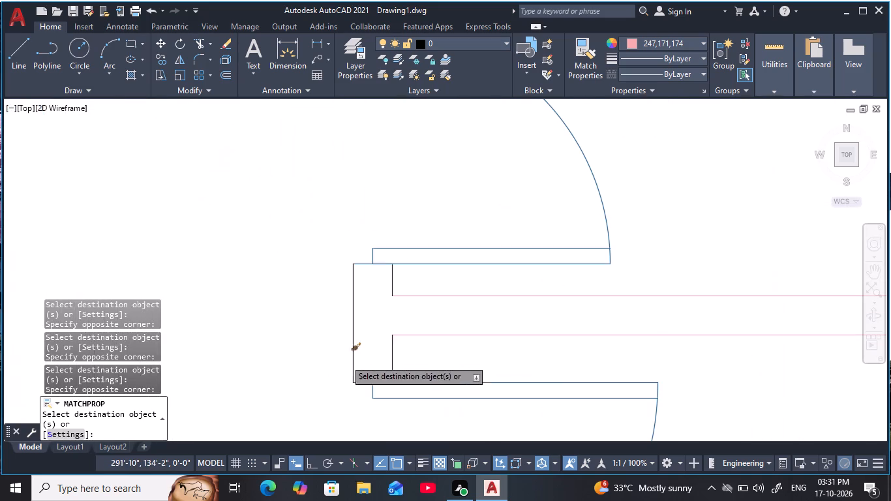
left_click(427, 363)
left_click(323, 353)
left_click(415, 281)
left_click(379, 286)
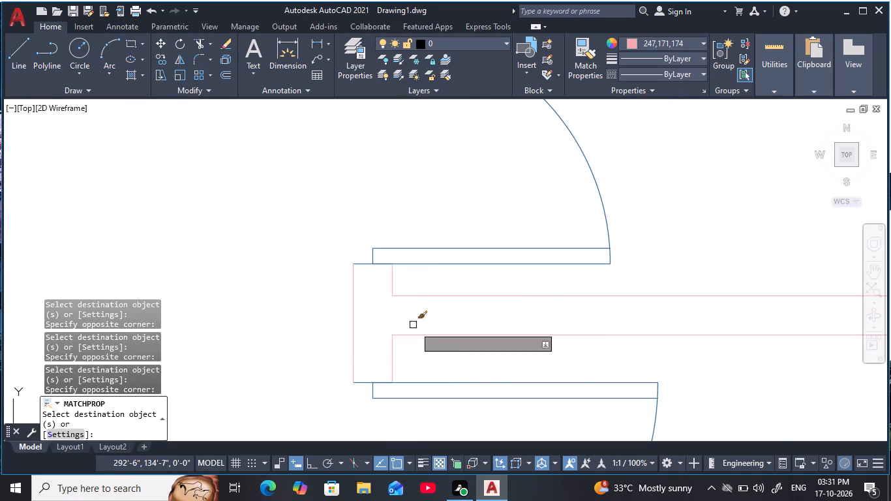
Match the pink properties onto the wall between the southeast bedroom and living area, plus the stub above the sofa and its end line.
scroll(453, 354, "down", 2)
middle_click_drag(453, 351, 406, 233)
scroll(519, 273, "down", 2)
middle_click_drag(546, 332, 521, 187)
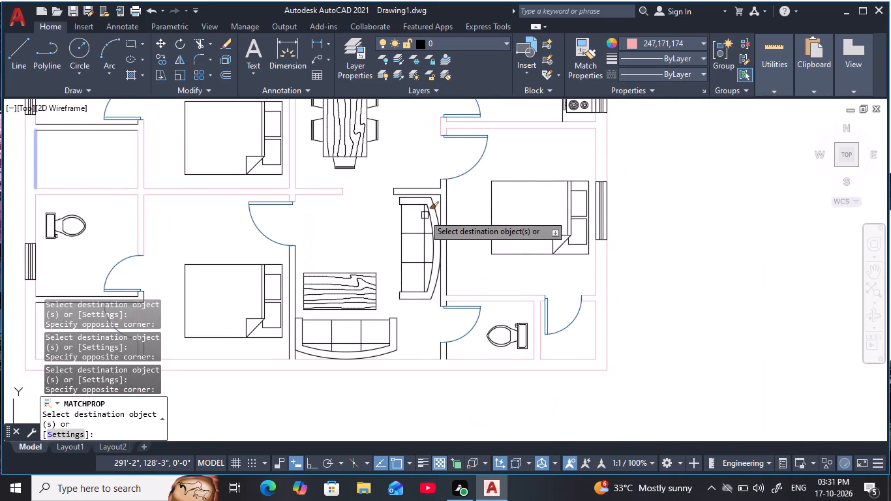
scroll(417, 196, "up", 4)
left_click(635, 198)
left_click(487, 142)
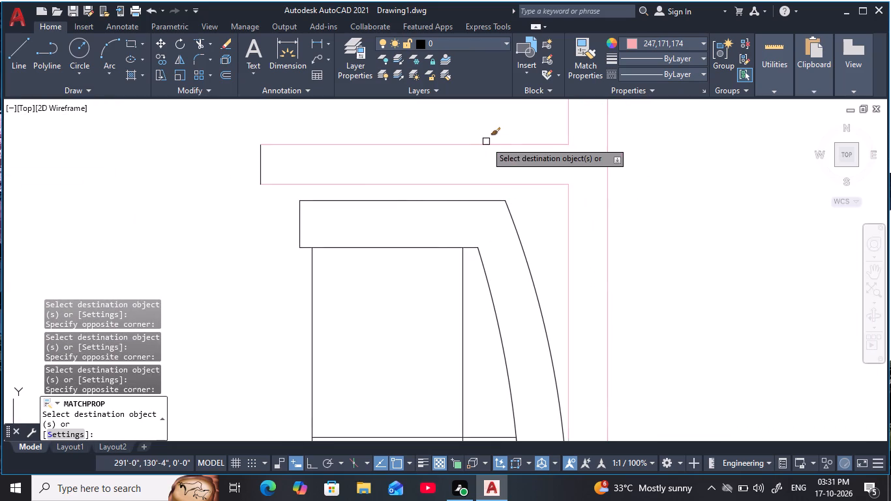
scroll(488, 162, "down", 2)
middle_click_drag(484, 168, 474, 221)
left_click(403, 215)
left_click(362, 217)
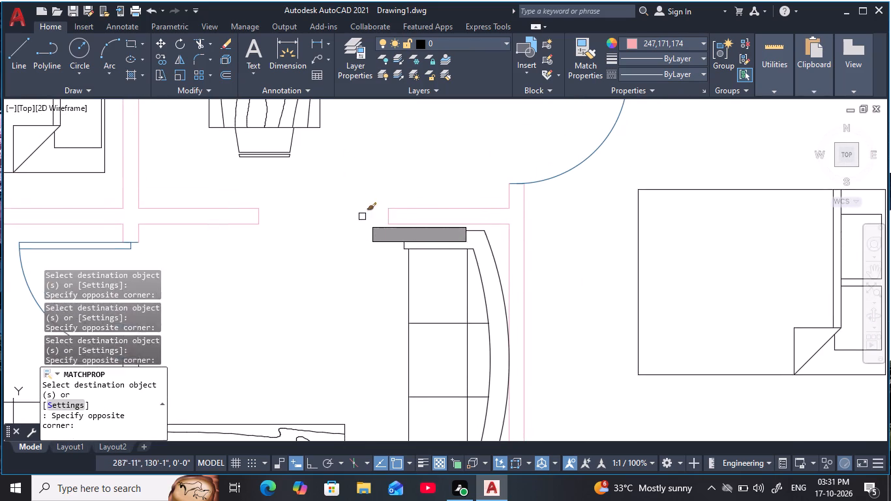
Match the pink properties onto the short wall below the southeast toilet's door and the short line above that door.
scroll(470, 246, "down", 3)
middle_click_drag(504, 273, 474, 151)
scroll(466, 279, "up", 4)
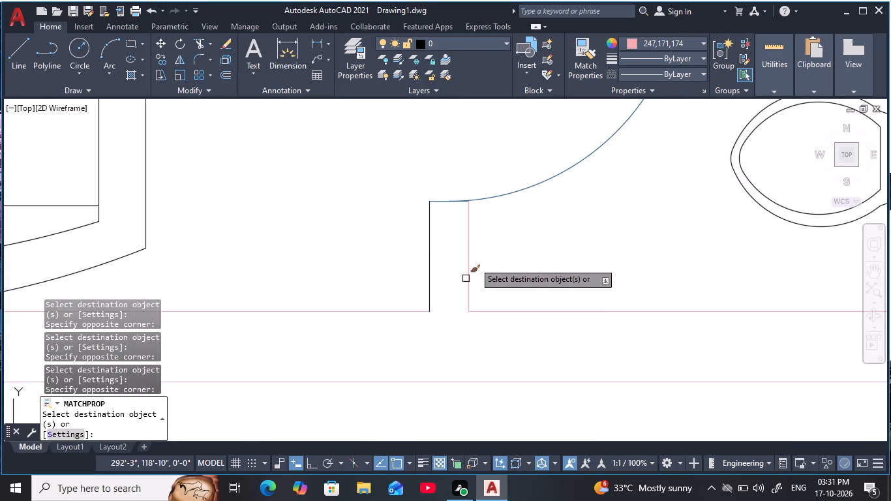
left_click_drag(504, 242, 495, 243)
left_click(393, 249)
middle_click_drag(382, 209, 358, 327)
middle_click_drag(421, 157, 444, 371)
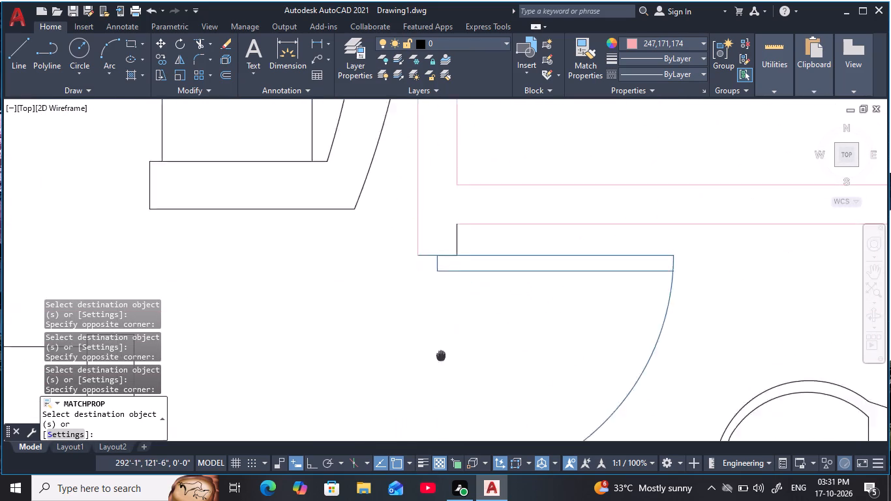
middle_click_drag(444, 371, 446, 376)
left_click(484, 282)
left_click(451, 283)
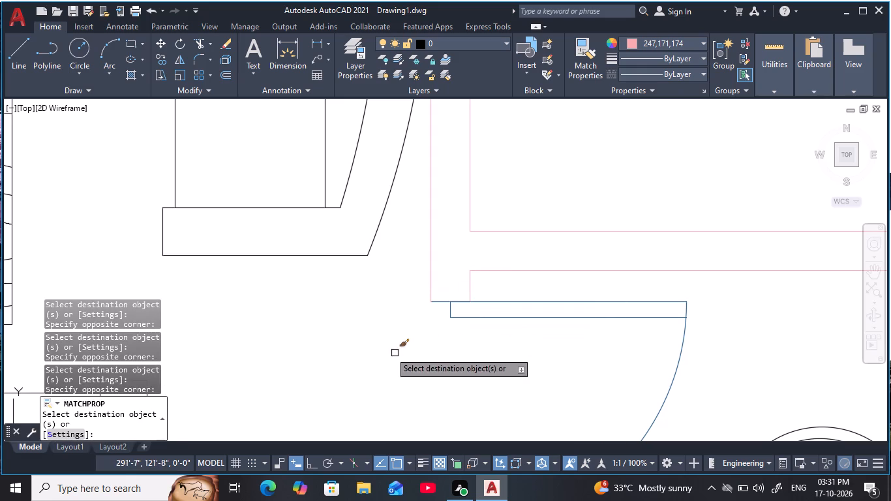
Match the pink properties onto the wall between the southwest bedroom and the southern living area, below the bedroom door.
scroll(342, 334, "down", 5)
middle_click_drag(336, 357, 432, 318)
scroll(378, 316, "down", 1)
scroll(376, 313, "up", 2)
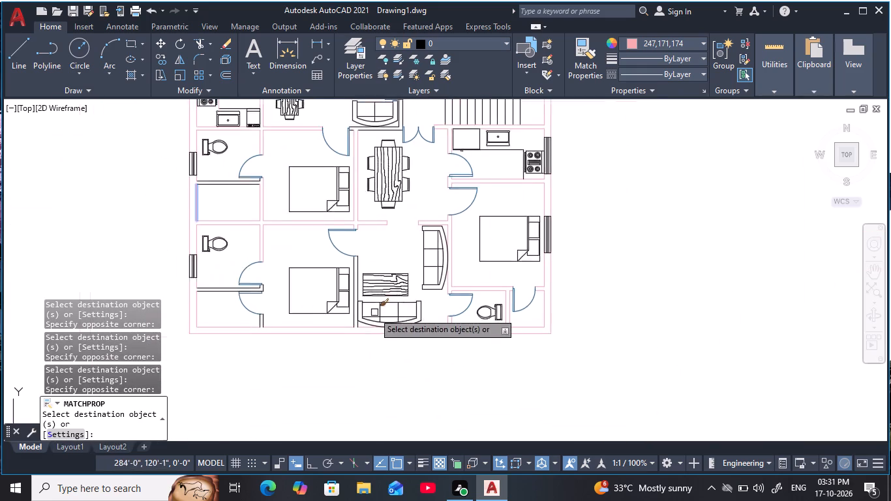
scroll(372, 311, "up", 4)
middle_click_drag(261, 318, 443, 431)
left_click(427, 329)
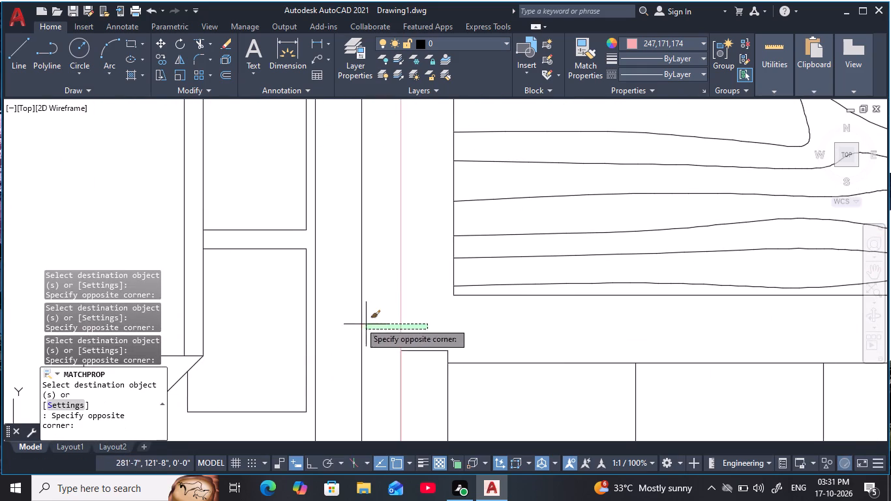
left_click(347, 315)
Match the pink properties onto the wall between the southwest toilet and corner room, including the short end lines between their doors.
scroll(370, 288, "down", 4)
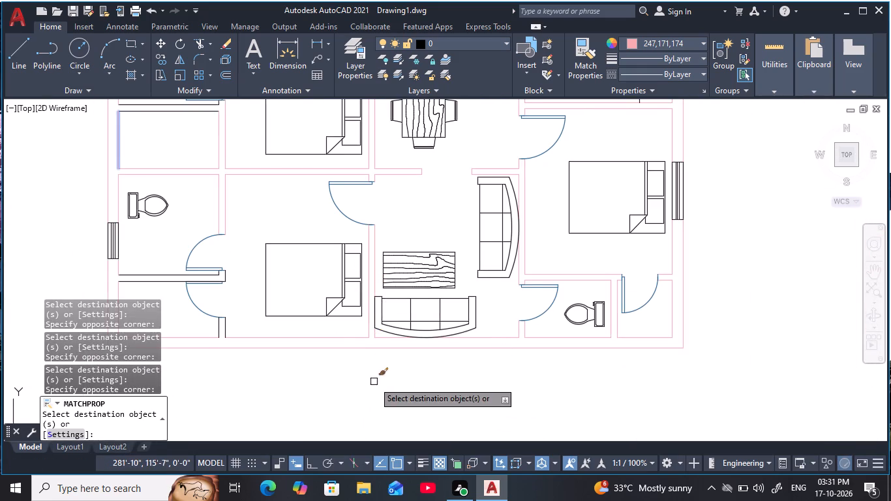
scroll(358, 378, "down", 1)
scroll(223, 322, "up", 3)
left_click_drag(240, 334, 239, 328)
left_click(211, 229)
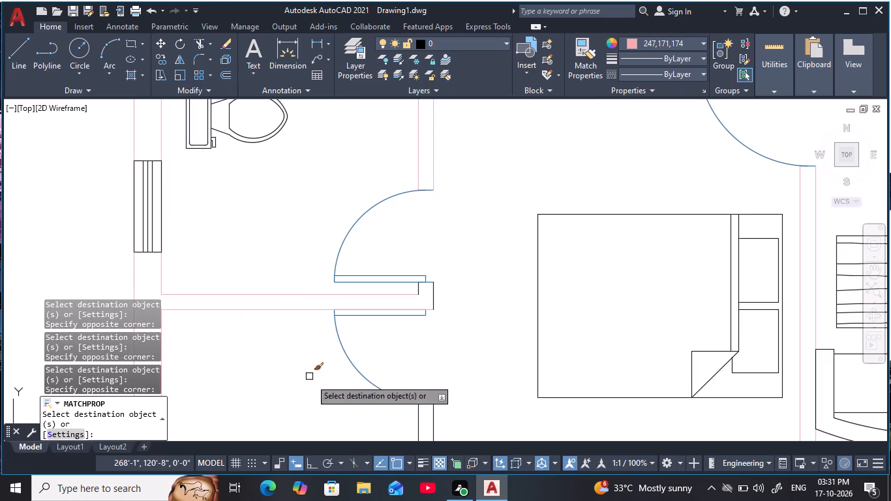
middle_click_drag(309, 394, 305, 362)
left_click(449, 261)
left_click(404, 257)
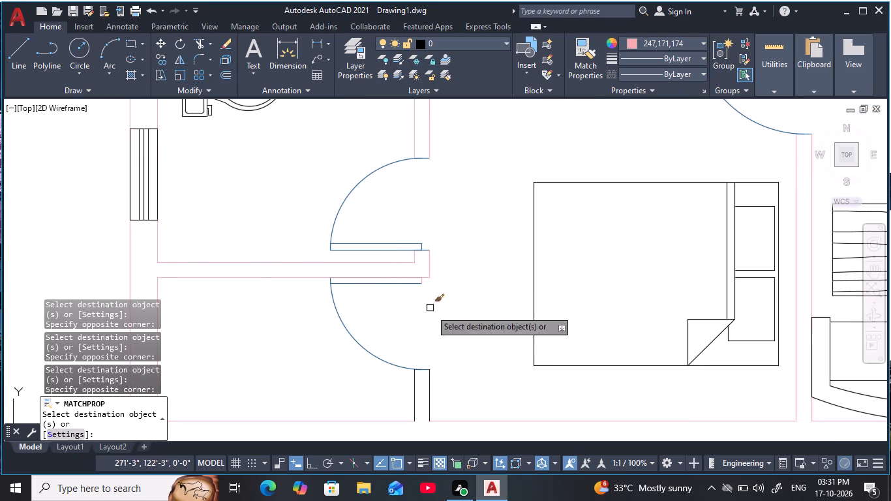
Match the pink properties onto the short vertical wall below the southwest corner room's door.
scroll(453, 377, "down", 1)
middle_click_drag(455, 362, 446, 294)
left_click(462, 323)
left_click(385, 324)
Match the pink properties onto the wall between the central two-seat sofa and the southern dining area, including its short line beside the bedroom door.
scroll(425, 305, "up", 3)
scroll(513, 316, "down", 5)
middle_click_drag(511, 316, 379, 379)
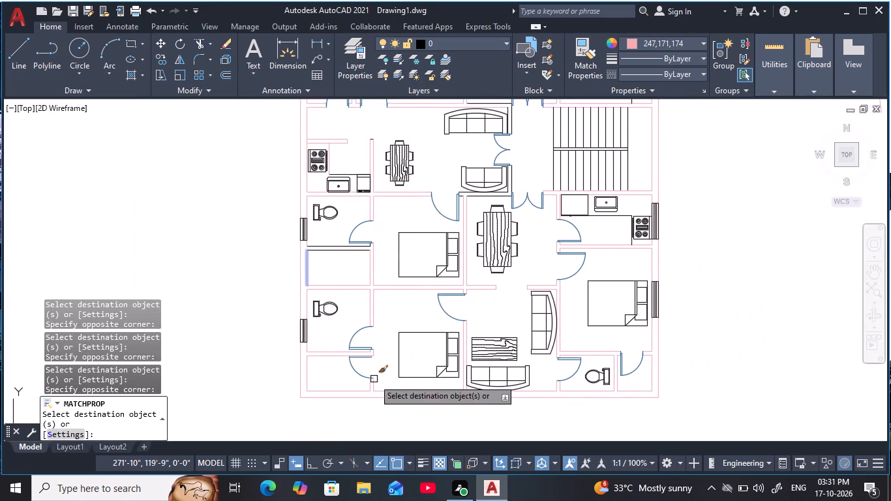
scroll(417, 324, "down", 1)
middle_click_drag(417, 317, 395, 369)
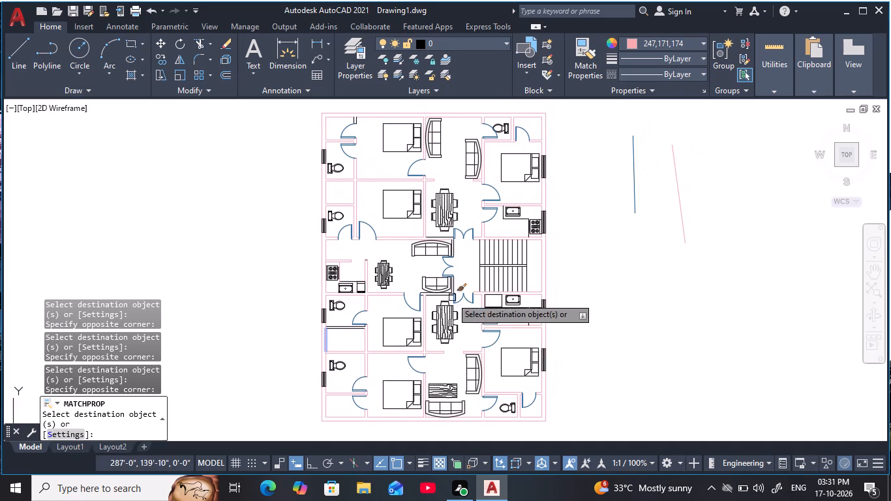
scroll(446, 295, "up", 5)
left_click(501, 351)
left_click(475, 294)
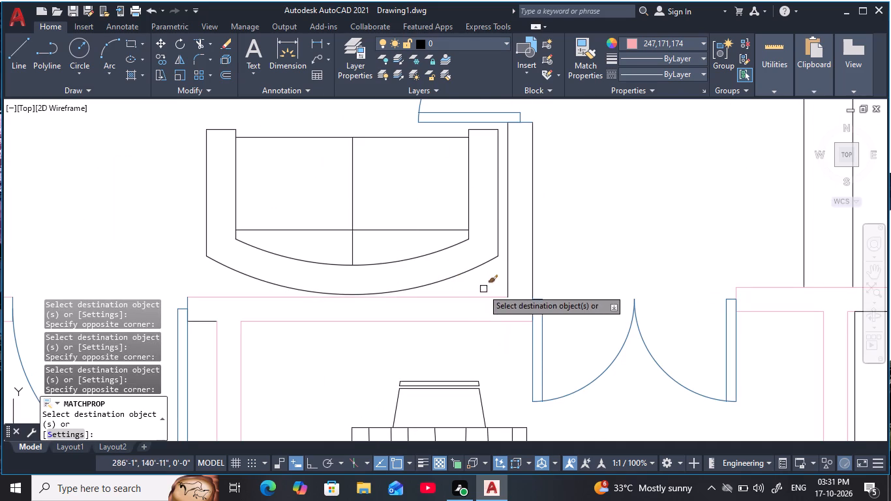
left_click(209, 322)
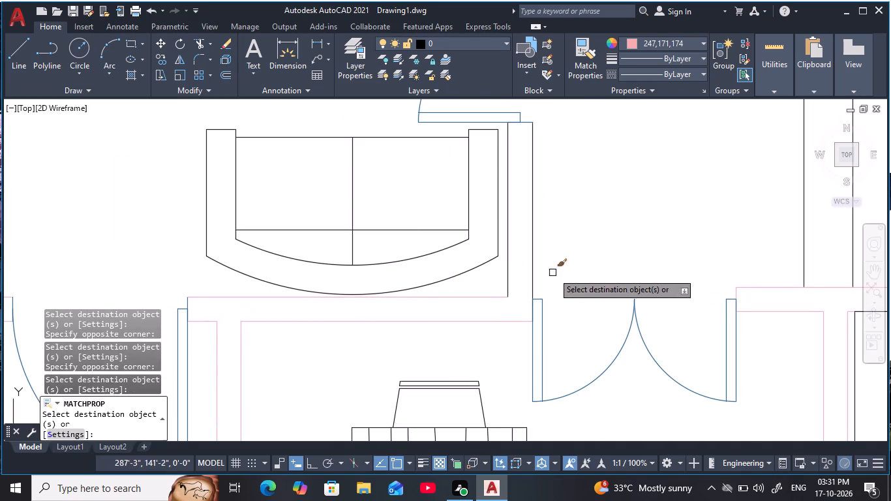
Match the pink properties onto the wall segments beside the two-seat and three-seat sofas, on either side of the central apartment's double door.
left_click(557, 268)
left_click(491, 281)
scroll(500, 277, "down", 3)
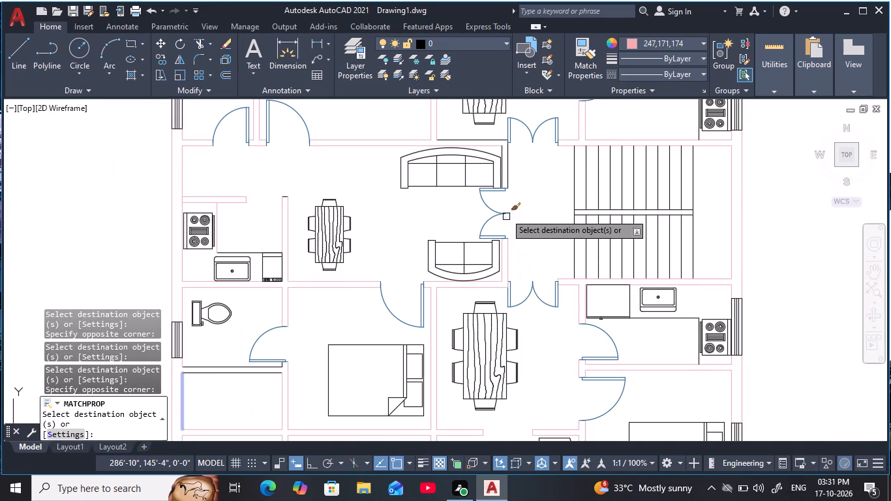
middle_click_drag(496, 194, 509, 282)
scroll(509, 255, "up", 5)
left_click(642, 273)
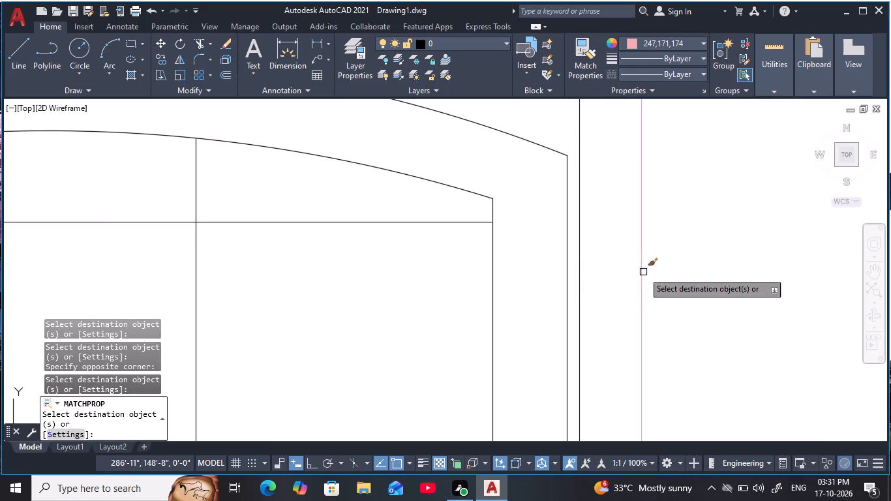
left_click(577, 282)
scroll(575, 270, "down", 3)
Match the pink properties onto the remaining wall line between the three-seat sofa and the northern dining area.
scroll(584, 305, "down", 1)
scroll(583, 318, "up", 3)
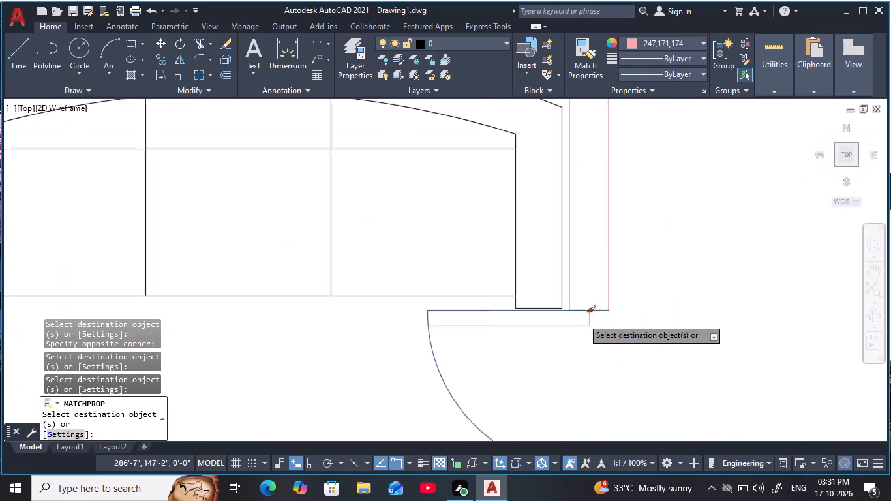
scroll(582, 318, "up", 1)
scroll(556, 279, "down", 2)
middle_click_drag(554, 275, 597, 378)
left_click(554, 205)
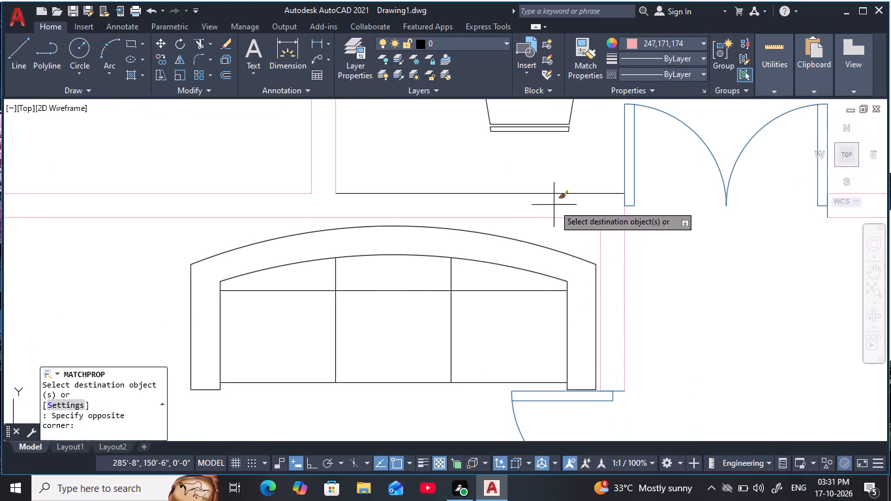
left_click(502, 174)
Match the pink properties onto the counter edge in the southeast kitchen, below the sink.
scroll(504, 174, "down", 4)
middle_click_drag(511, 169, 526, 245)
scroll(514, 261, "down", 2)
middle_click_drag(494, 264, 447, 245)
scroll(439, 246, "up", 1)
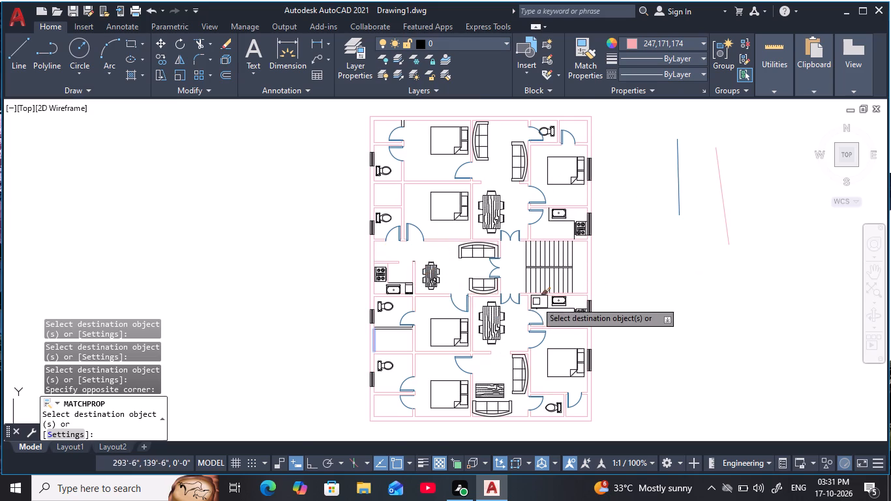
scroll(567, 296, "up", 1)
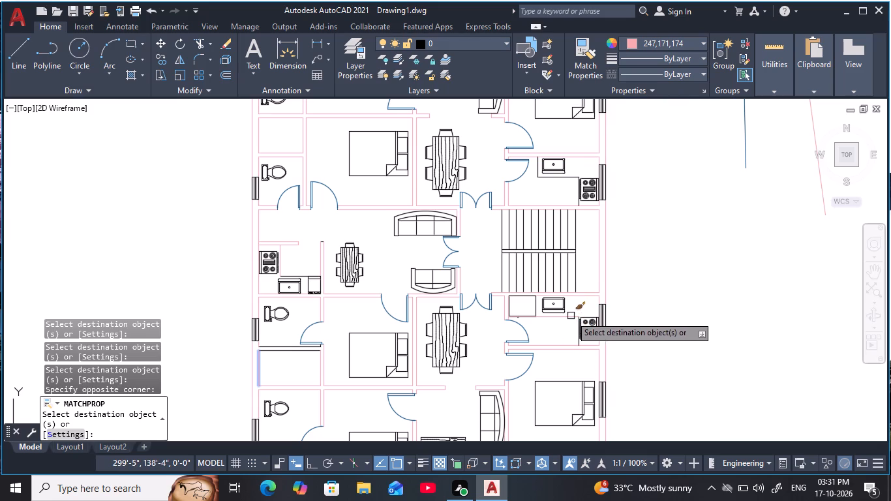
left_click(571, 316)
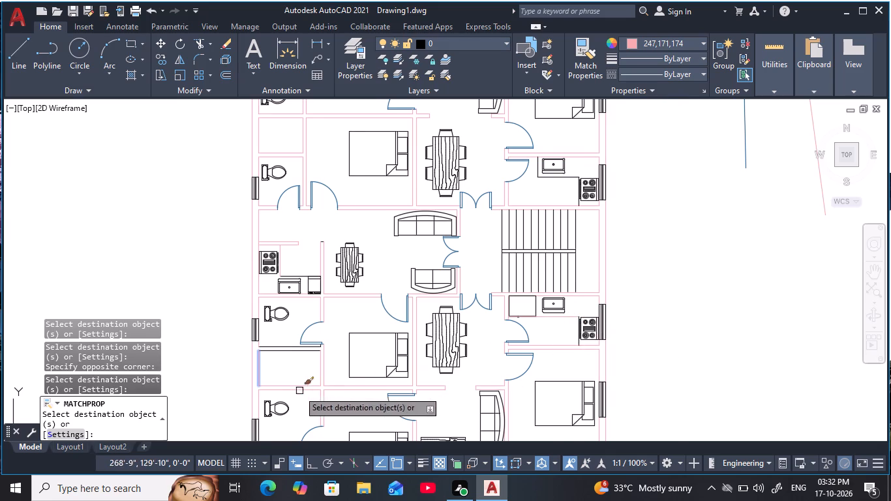
Match the pink properties onto the wall line between the toilet south of the western kitchen and the small room below it.
middle_click_drag(298, 391, 389, 373)
left_click_drag(389, 351, 384, 346)
left_click(361, 321)
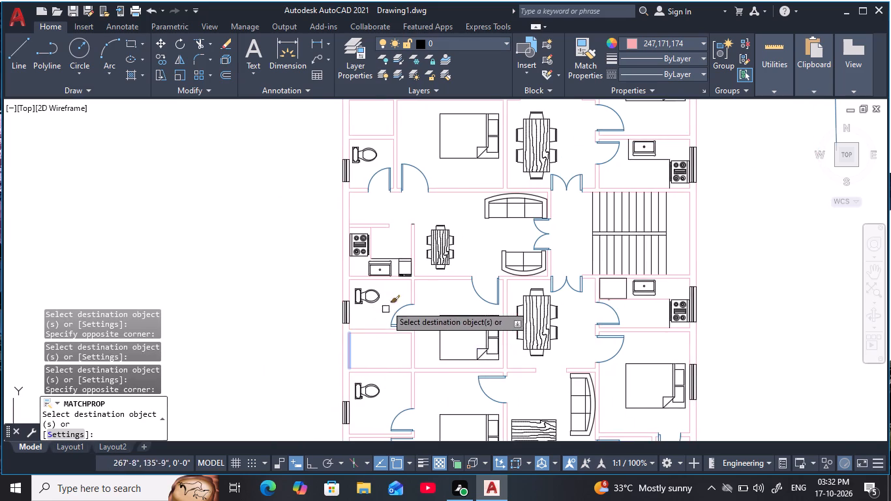
Match the pink properties onto the counter edge in the western kitchen, above the sink.
scroll(385, 251, "up", 3)
left_click(406, 279)
left_click(401, 286)
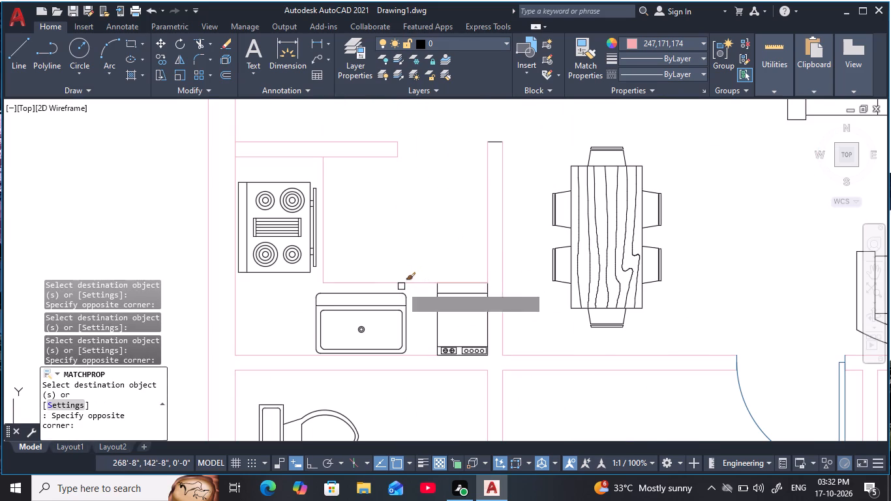
Check the floor plan from south to north for walls that still need the pink colour.
scroll(440, 310, "down", 2)
scroll(487, 360, "down", 1)
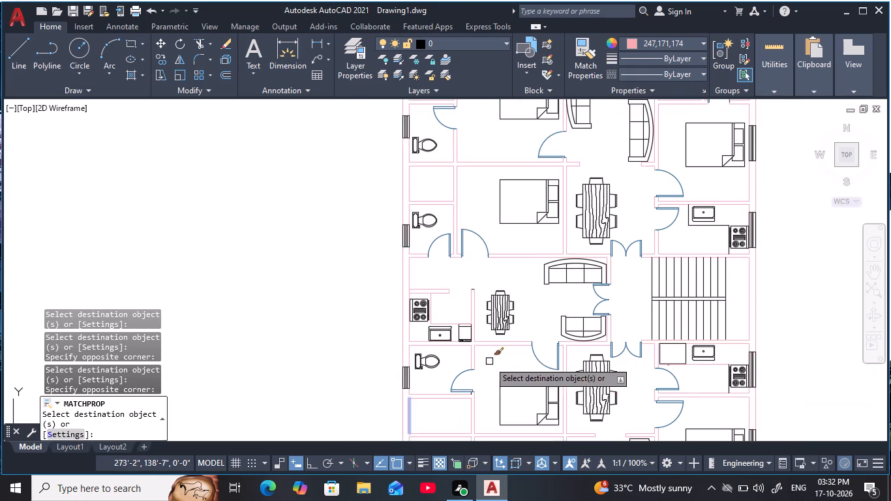
middle_click_drag(490, 360, 404, 217)
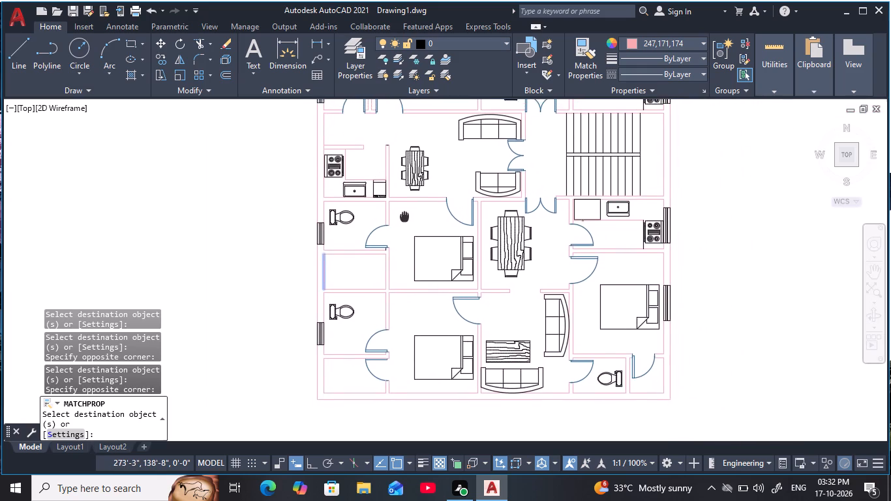
middle_click_drag(404, 217, 414, 300)
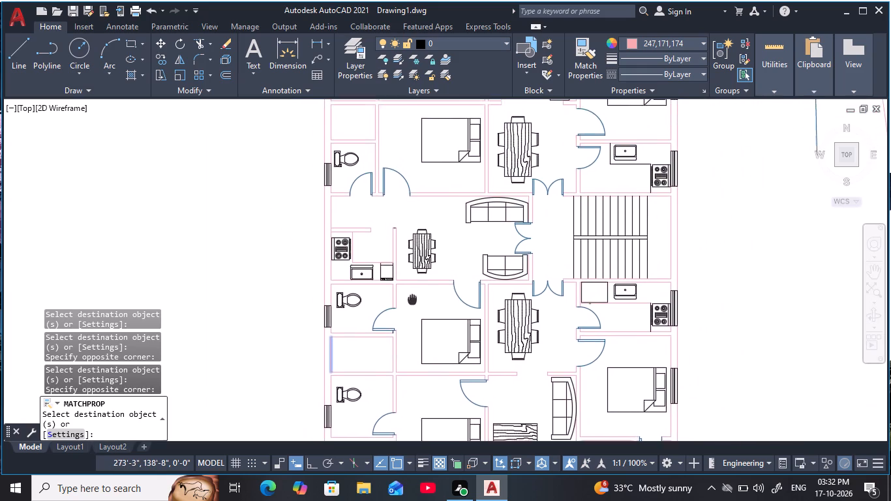
middle_click_drag(414, 300, 422, 410)
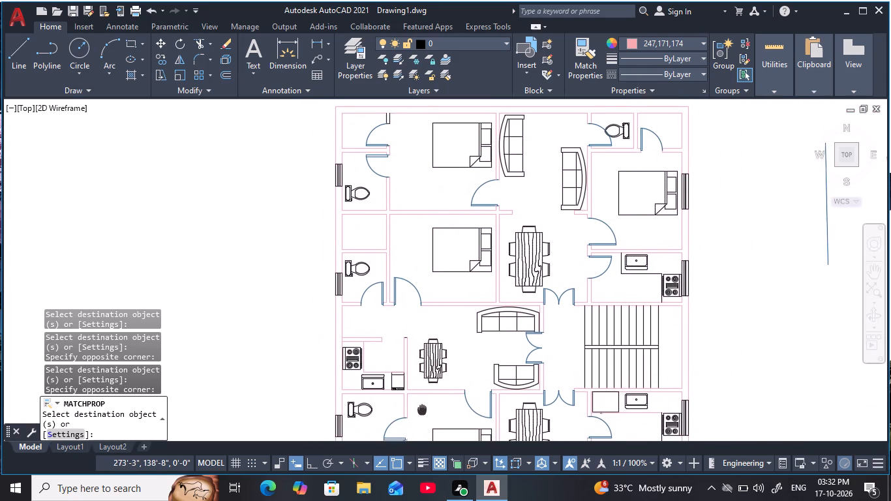
middle_click_drag(422, 410, 415, 431)
scroll(539, 372, "down", 1)
middle_click_drag(535, 360, 505, 265)
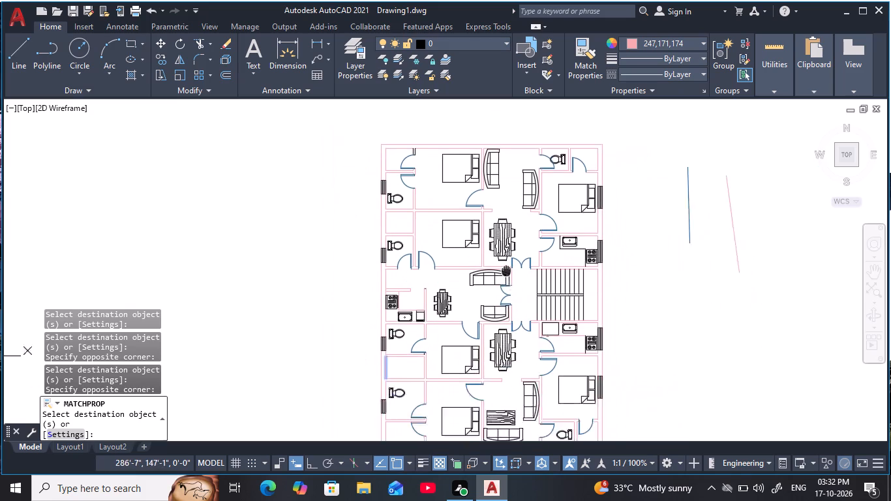
middle_click_drag(505, 265, 496, 216)
key("Escape")
Match the pink properties of the north wall's inner line onto the short wall stub above the northwest corner room's door, including its end line.
middle_click_drag(425, 173, 473, 406)
key("space")
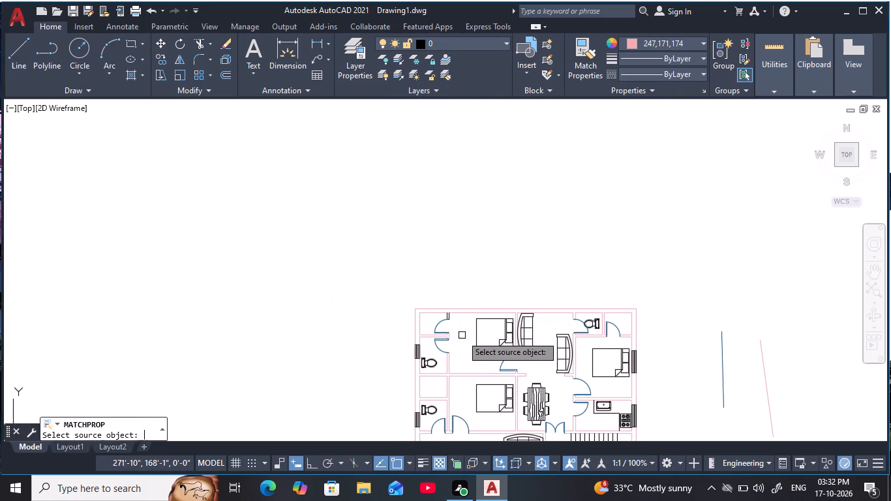
scroll(451, 323, "up", 6)
left_click(470, 308)
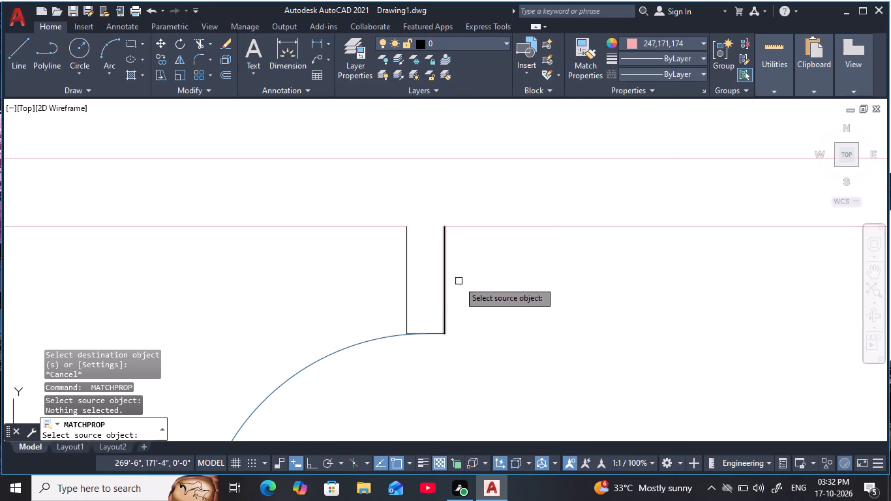
left_click(483, 228)
left_click(500, 297)
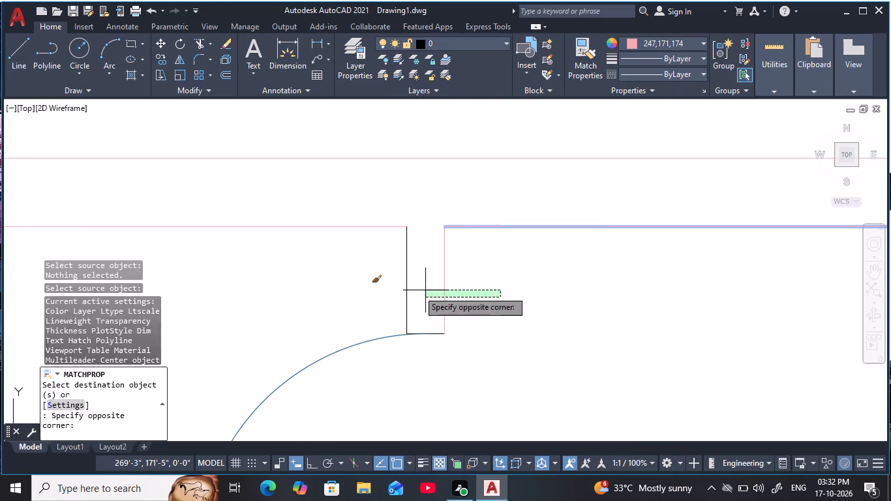
left_click(331, 288)
left_click(437, 337)
scroll(456, 362, "down", 4)
middle_click_drag(445, 359, 445, 250)
middle_click_drag(505, 357, 325, 306)
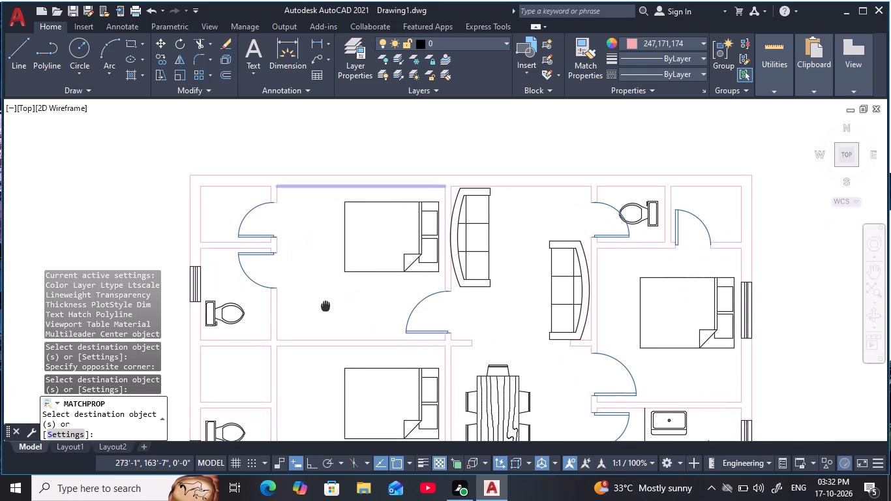
middle_click_drag(325, 306, 325, 305)
key("Escape")
key("Escape")
Check the whole floor plan for linework that is still uncoloured.
scroll(552, 367, "down", 3)
key("Escape")
middle_click_drag(553, 363, 520, 275)
scroll(521, 317, "up", 2)
middle_click_drag(517, 316, 517, 238)
scroll(517, 237, "down", 1)
middle_click_drag(517, 237, 514, 230)
key("Escape")
key("Escape")
key("Escape")
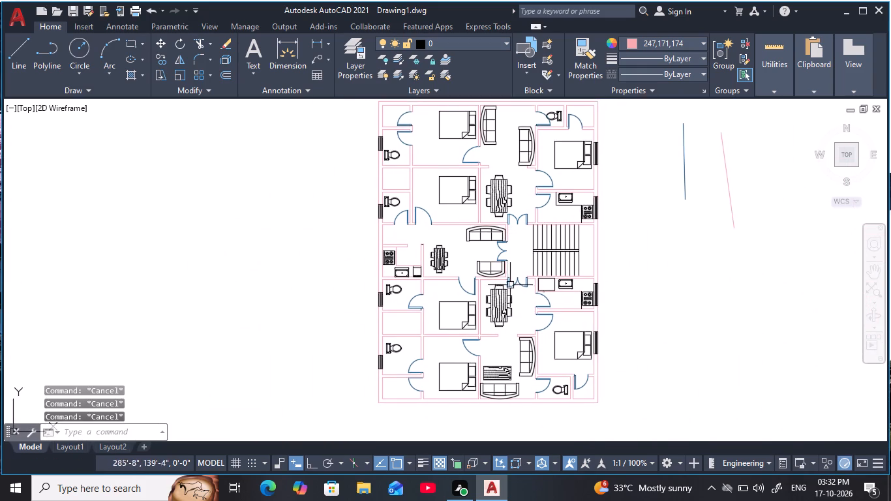
middle_click_drag(514, 278, 478, 274)
key("Escape")
key("Escape")
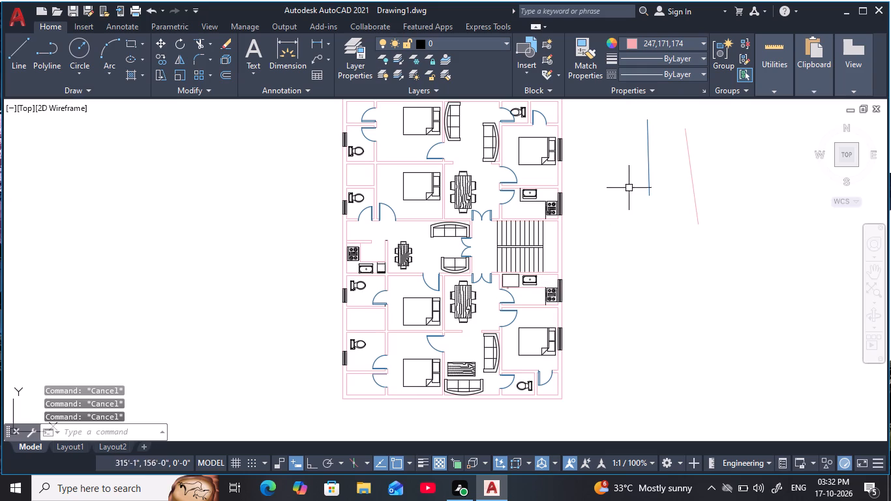
Match the blue reference line's properties onto the staircase treads of both flights and the two central divider lines.
left_click(659, 174)
left_click(634, 165)
key("space")
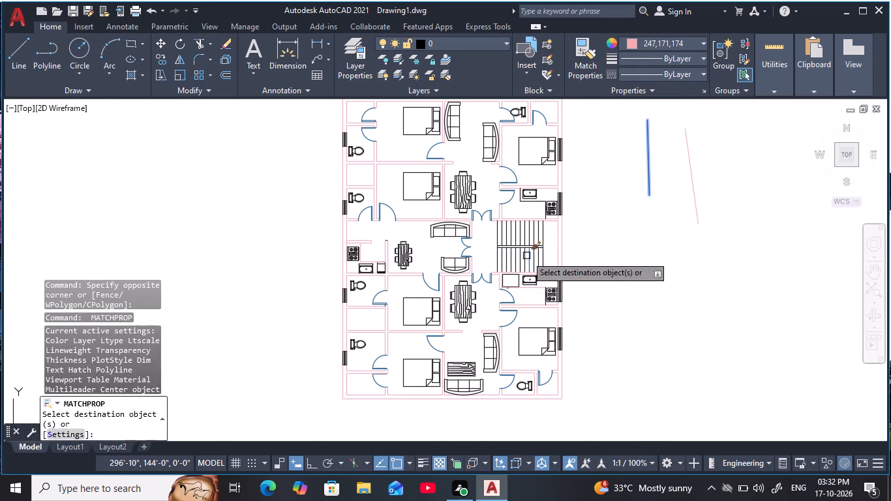
scroll(526, 255, "up", 3)
left_click(602, 179)
left_click(393, 185)
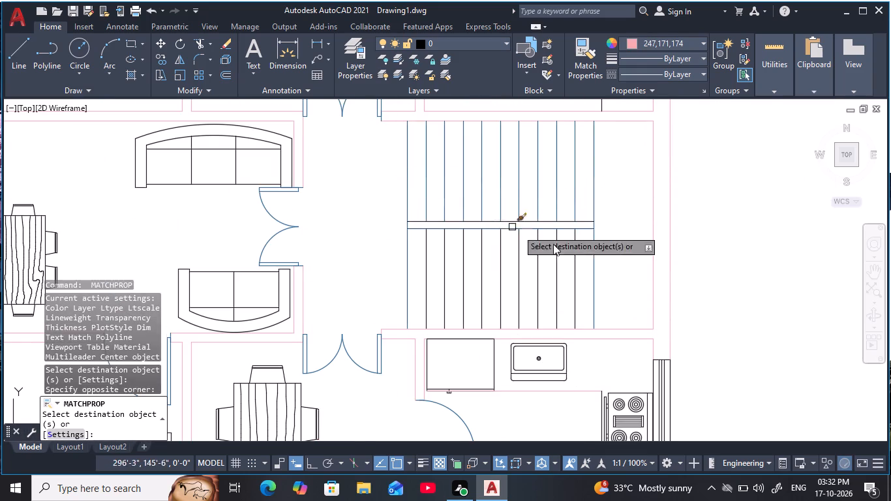
left_click(612, 263)
left_click(373, 273)
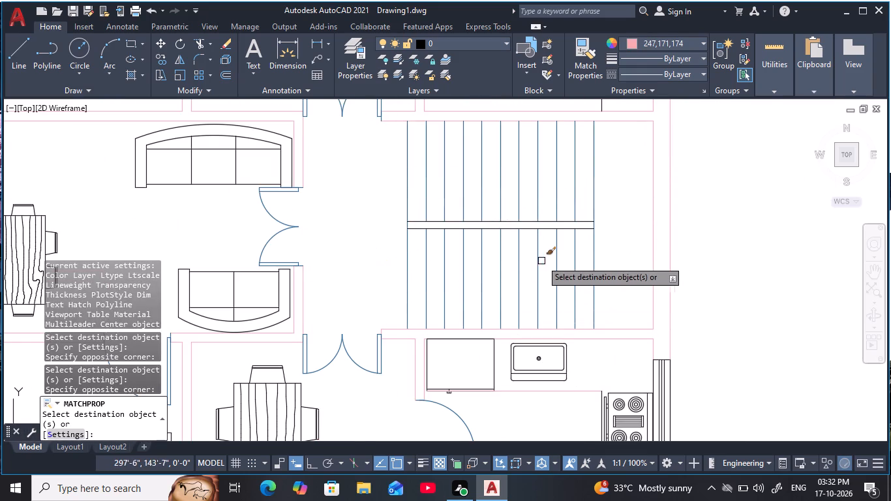
left_click(536, 230)
left_click(535, 221)
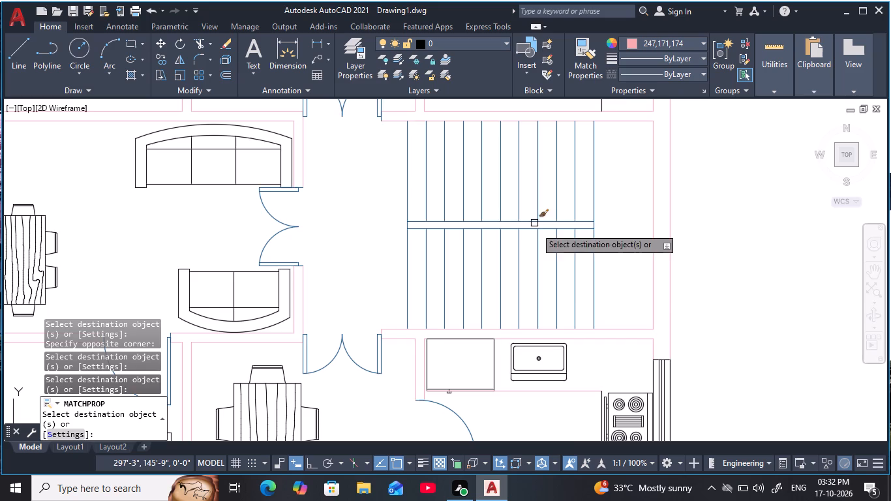
scroll(535, 296, "down", 2)
key("Escape")
key("Escape")
key("Escape")
Match the blue reference line's properties onto the window beside the stove in the northeast kitchen.
scroll(605, 298, "down", 2)
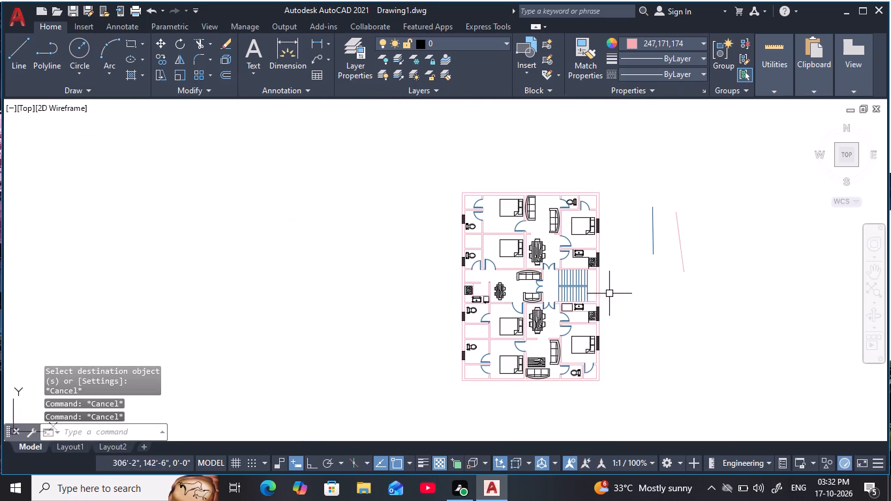
middle_click_drag(611, 280, 606, 260)
scroll(606, 266, "up", 1)
middle_click_drag(606, 269, 646, 258)
scroll(643, 316, "up", 1)
middle_click_drag(644, 317, 670, 301)
scroll(670, 301, "down", 1)
middle_click_drag(670, 301, 627, 345)
scroll(639, 256, "up", 3)
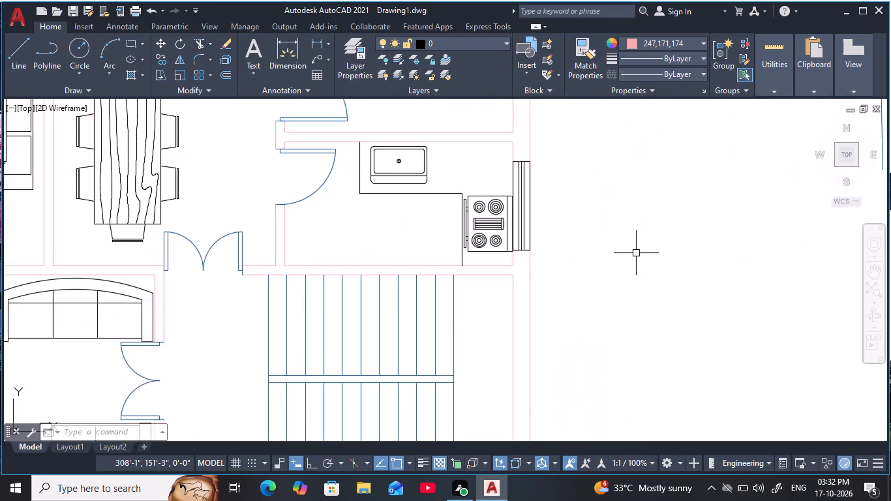
middle_click_drag(633, 263, 642, 308)
scroll(631, 279, "down", 1)
middle_click_drag(629, 279, 554, 360)
left_click(728, 276)
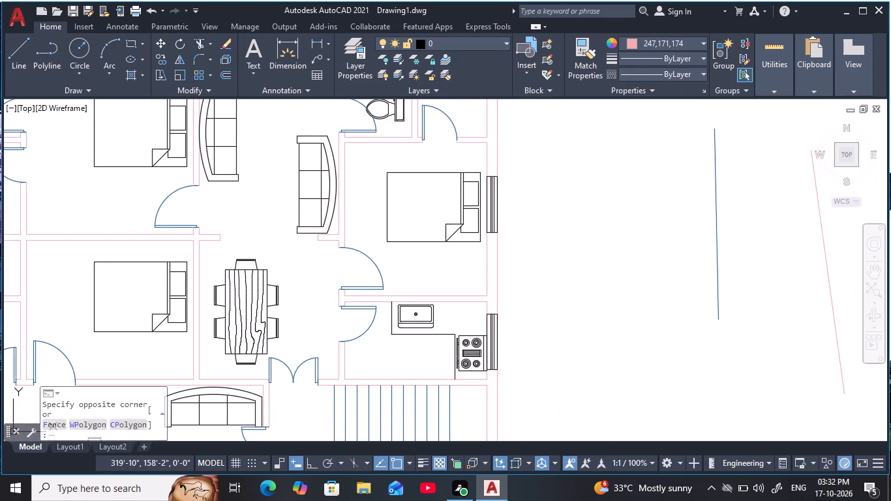
left_click(695, 268)
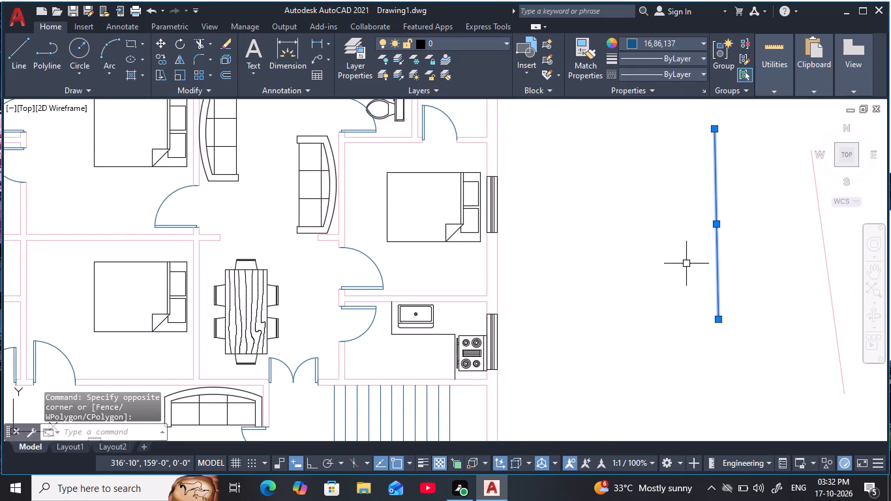
key("space")
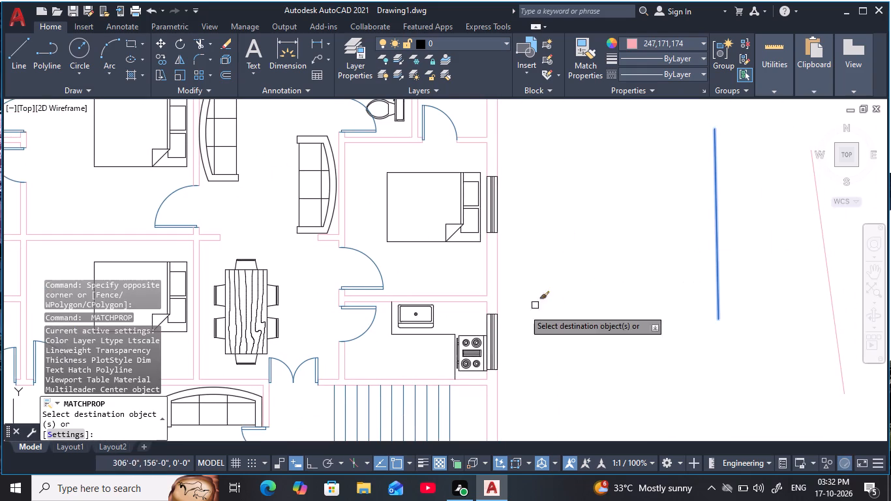
scroll(485, 328, "up", 4)
middle_click_drag(509, 314, 479, 207)
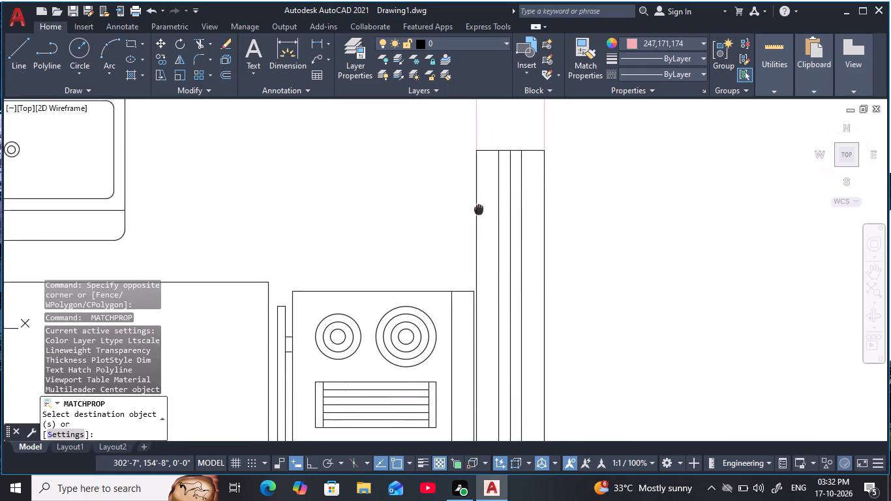
middle_click_drag(479, 207, 468, 182)
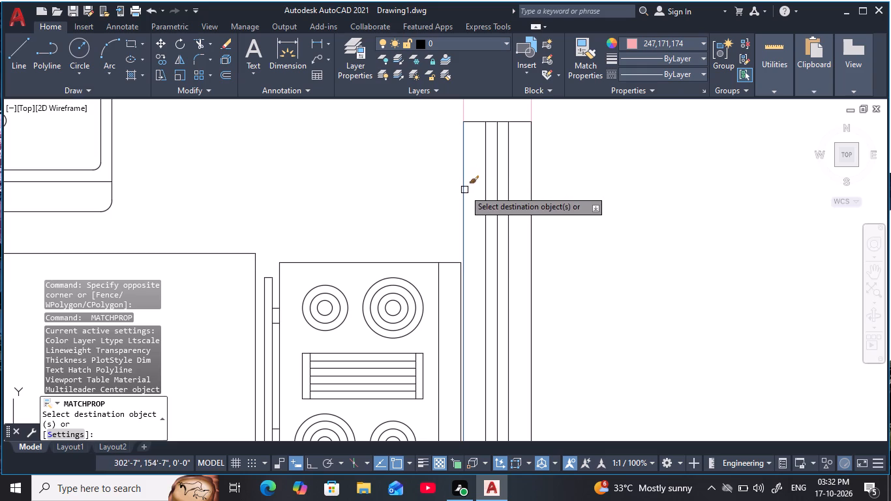
scroll(467, 179, "down", 1)
left_click(457, 132)
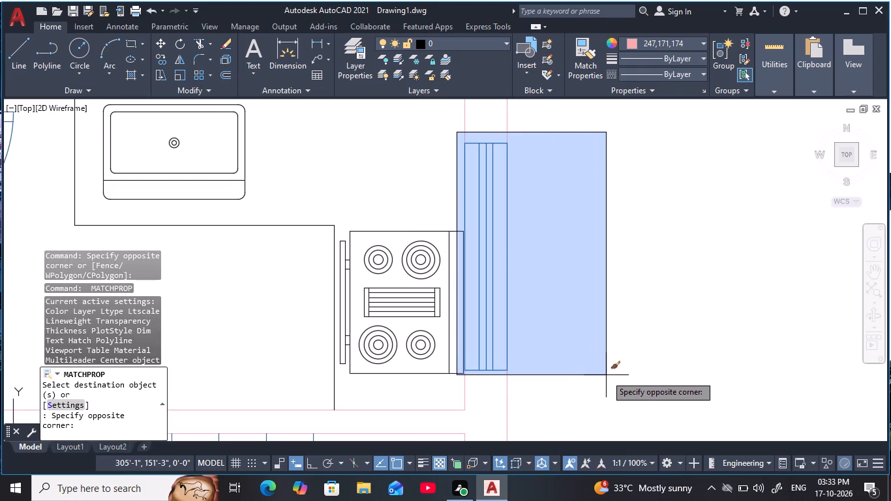
left_click(606, 375)
Match the blue reference line's properties onto the east window beside the bed in the northeast bedroom.
scroll(549, 275, "down", 2)
middle_click_drag(543, 272, 521, 376)
middle_click_drag(496, 230, 507, 349)
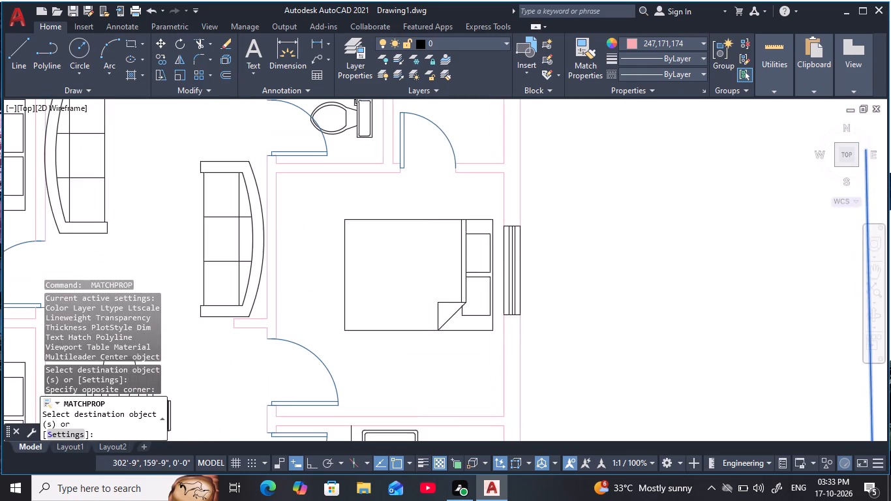
scroll(494, 215, "up", 3)
left_click(520, 253)
middle_click_drag(655, 362, 534, 180)
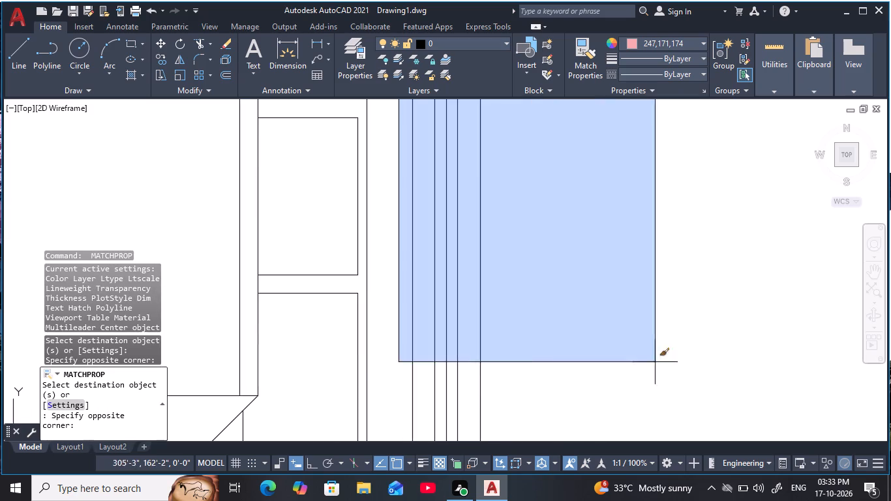
middle_click_drag(549, 339, 541, 328)
scroll(543, 330, "down", 2)
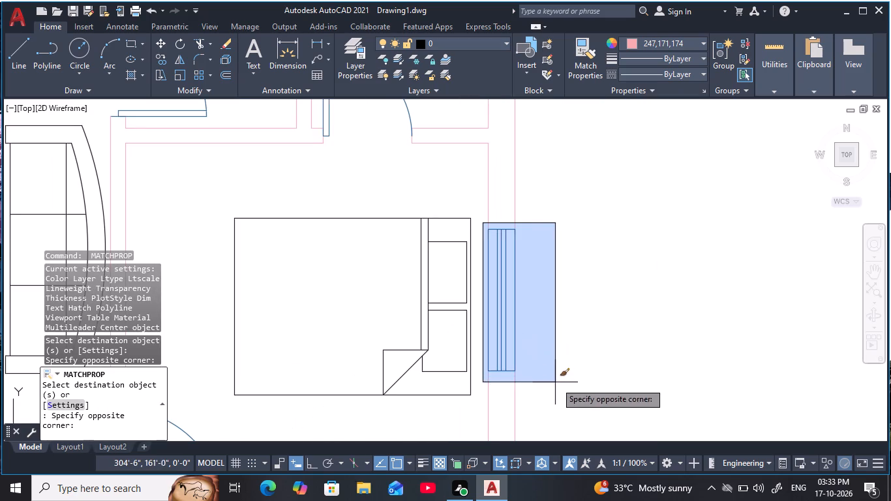
left_click(556, 382)
Match the blue reference line's properties onto the west-wall window of the northernmost bathroom on the west side.
scroll(511, 237, "down", 1)
middle_click_drag(511, 237, 577, 484)
middle_click_drag(515, 400, 750, 271)
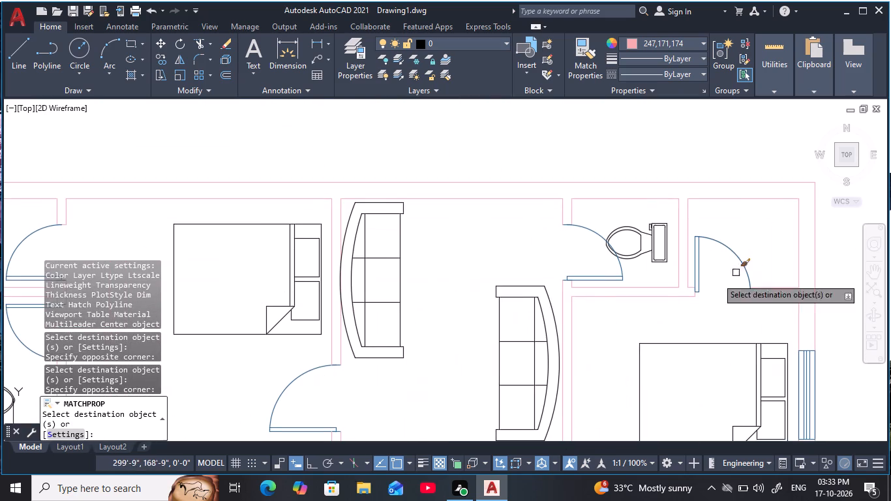
middle_click_drag(325, 343, 769, 232)
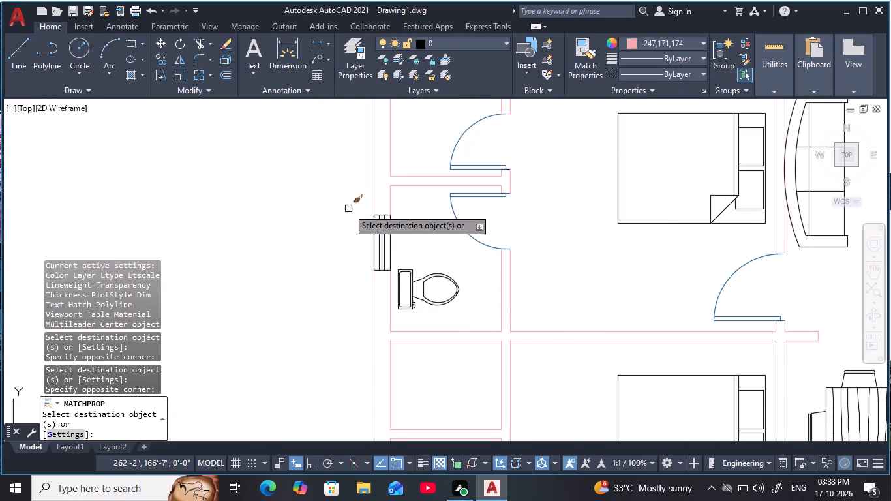
left_click(365, 203)
left_click(405, 273)
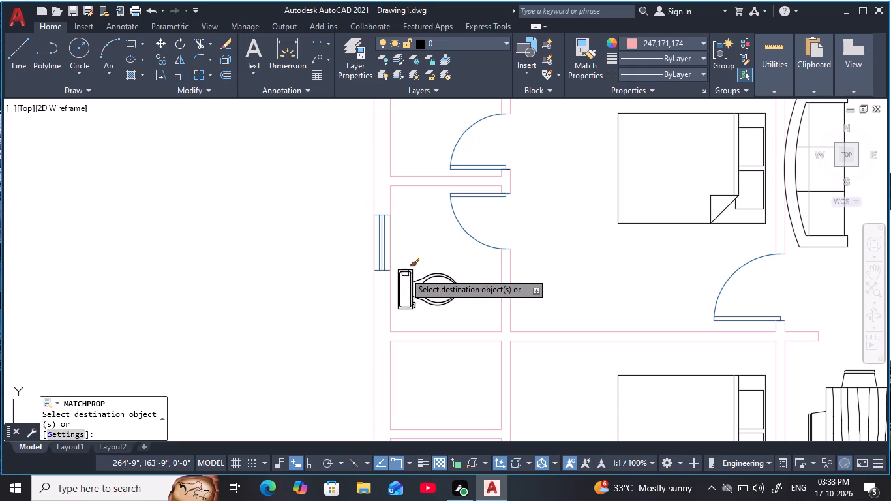
Match the blue reference line's properties onto the west-wall window of the second bathroom from the north.
scroll(449, 391, "down", 2)
middle_click_drag(445, 384, 472, 161)
scroll(456, 211, "up", 4)
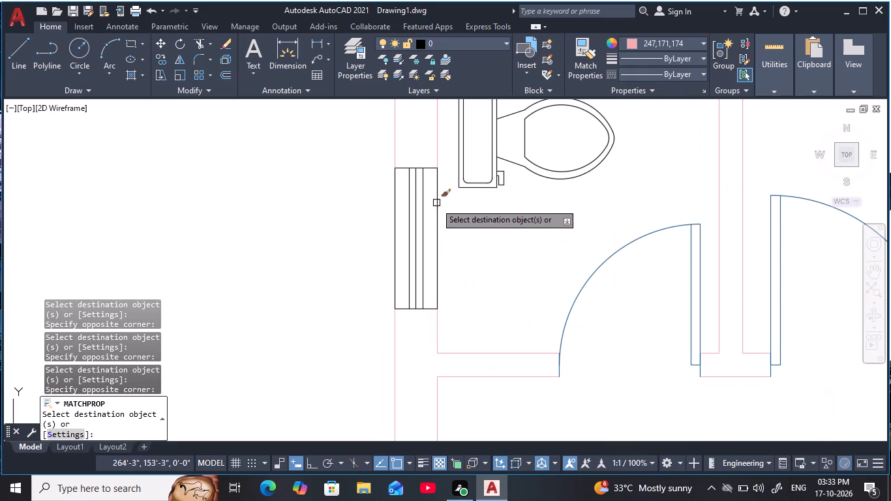
left_click(362, 148)
left_click(456, 347)
Match the blue reference line's properties onto the west-wall window of the bathroom just south of the west kitchen.
scroll(457, 355, "down", 3)
middle_click_drag(453, 354, 450, 349)
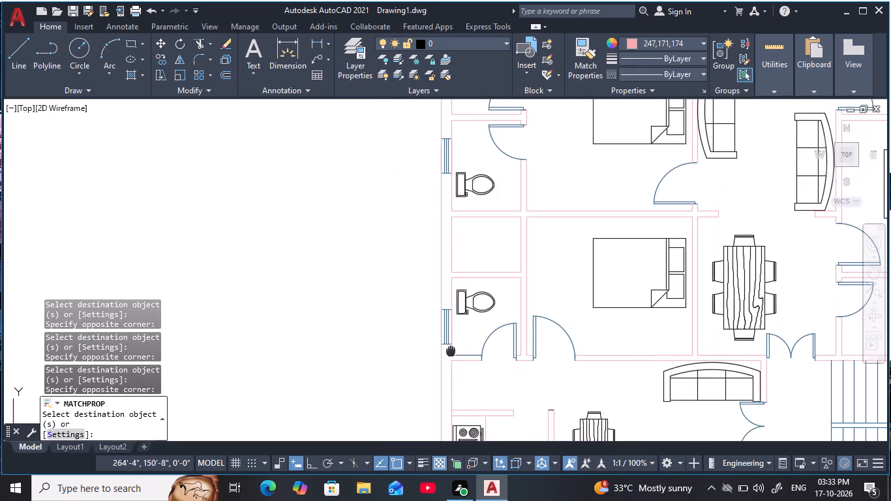
middle_click_drag(450, 349, 440, 160)
middle_click_drag(411, 380, 393, 293)
scroll(405, 243, "up", 3)
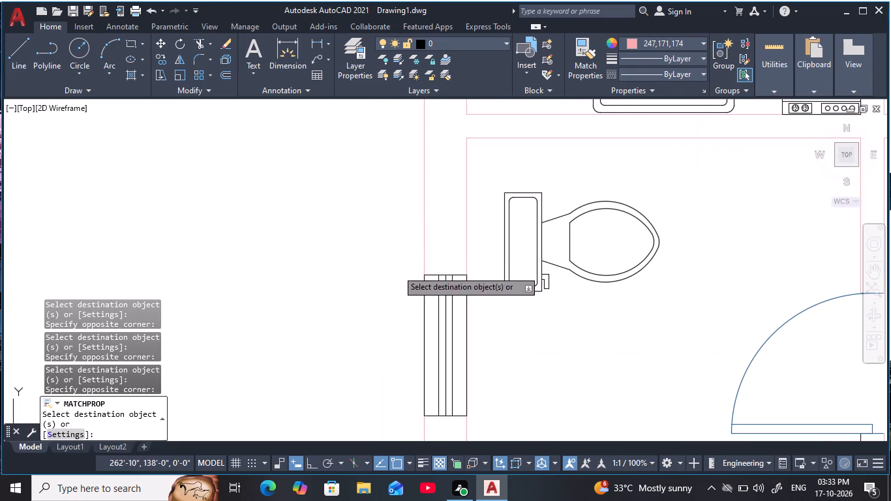
left_click(397, 270)
middle_click_drag(498, 416, 467, 300)
left_click(469, 304)
Match the blue reference line's properties onto the west-wall window of the southernmost bathroom on the west side.
middle_click_drag(472, 328, 417, 126)
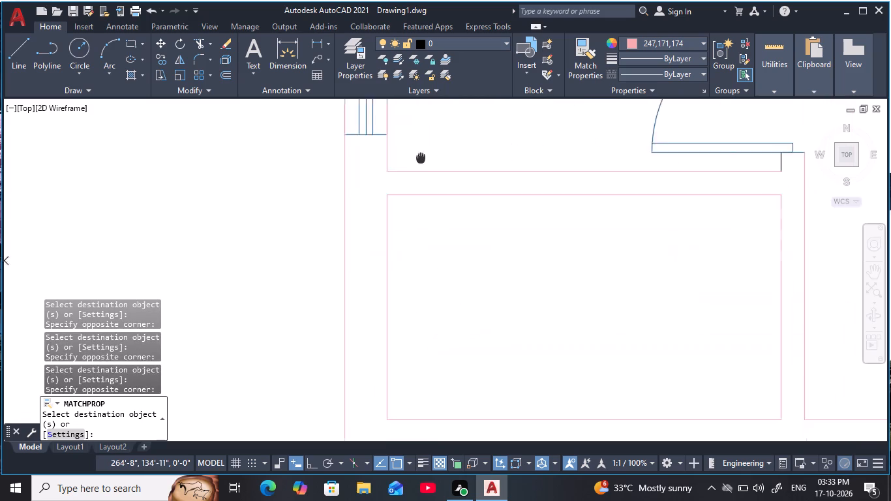
scroll(384, 326, "down", 3)
middle_click_drag(382, 323, 430, 123)
scroll(435, 209, "up", 3)
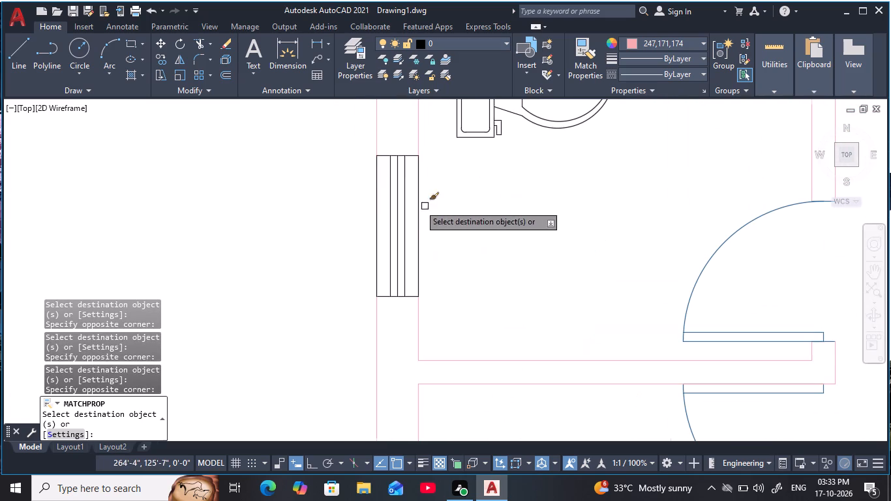
left_click_drag(361, 147, 368, 154)
left_click(467, 346)
Match the blue reference line's properties onto the east window beside the bed in the southeast bedroom.
scroll(483, 330, "down", 2)
middle_click_drag(479, 324, 268, 269)
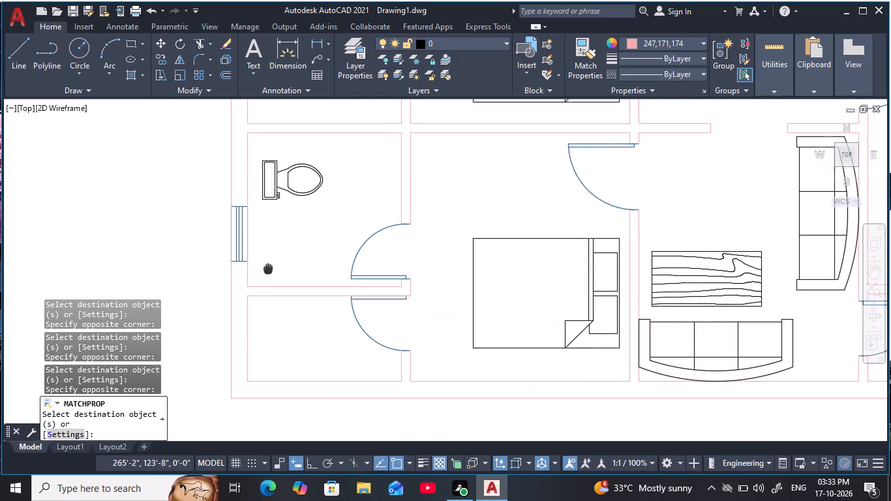
middle_click_drag(617, 382, 328, 312)
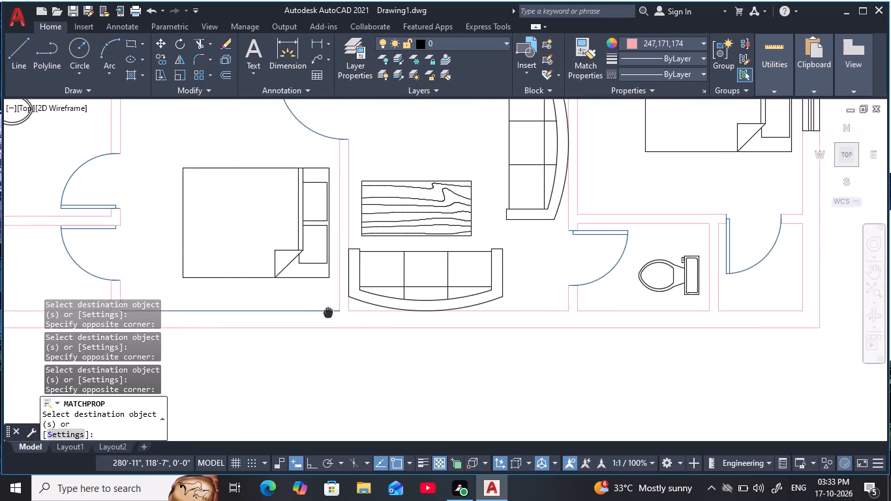
middle_click_drag(328, 312, 344, 313)
scroll(601, 303, "down", 2)
middle_click_drag(605, 293, 494, 391)
scroll(573, 333, "up", 4)
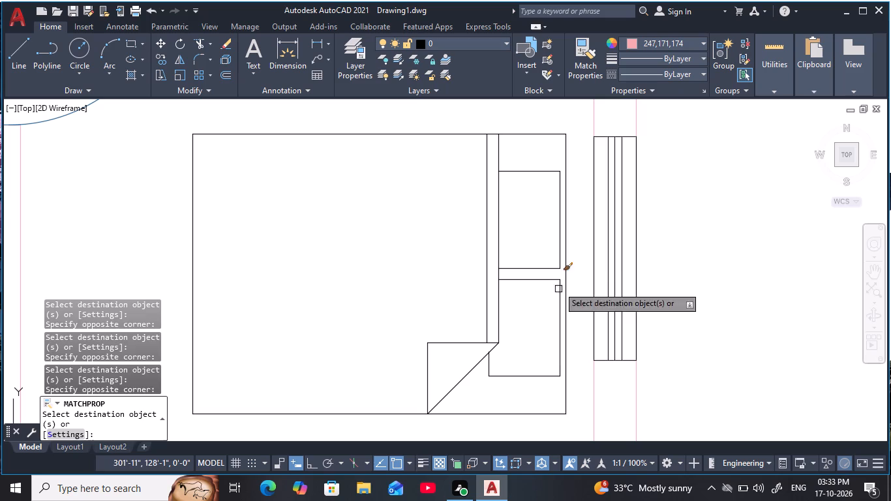
left_click(577, 125)
left_click(712, 390)
Match the blue reference line's properties onto the window beside the stove in the southeast kitchen.
scroll(661, 284, "down", 1)
middle_click_drag(657, 273, 645, 292)
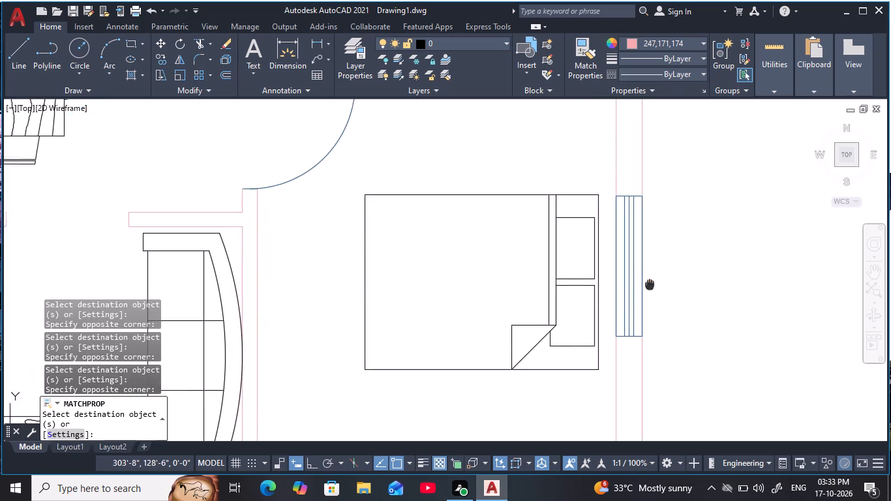
middle_click_drag(645, 292, 611, 434)
scroll(577, 298, "down", 1)
middle_click_drag(564, 282, 562, 363)
scroll(566, 261, "down", 1)
scroll(558, 234, "up", 3)
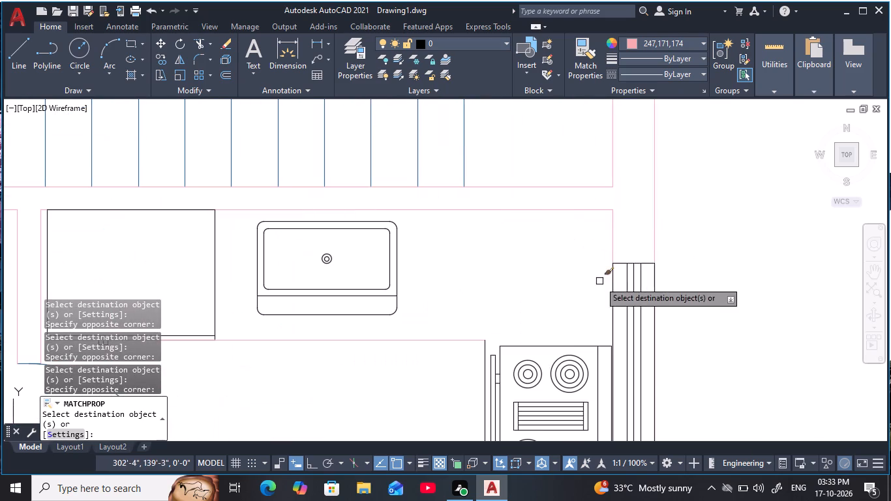
left_click(593, 258)
middle_click_drag(692, 365, 627, 259)
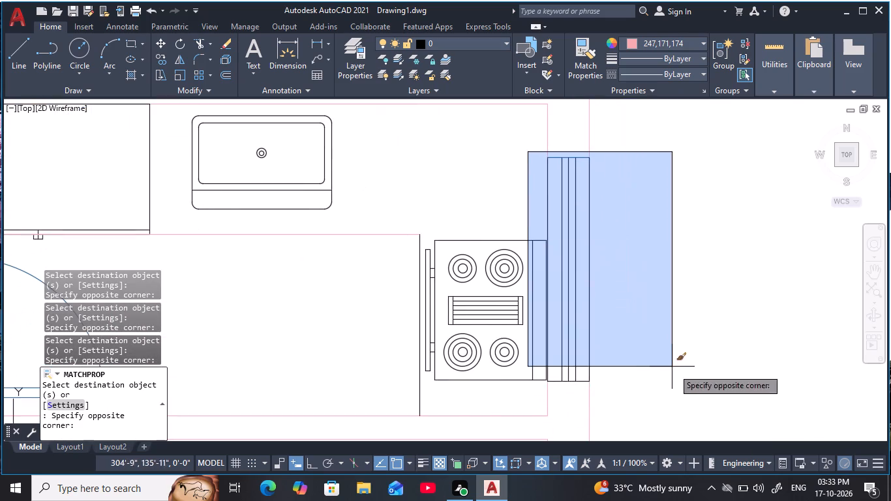
left_click(692, 409)
End the property matching and check the whole floor plan for windows or other linework still left uncoloured.
scroll(614, 299, "down", 3)
middle_click_drag(605, 309, 588, 419)
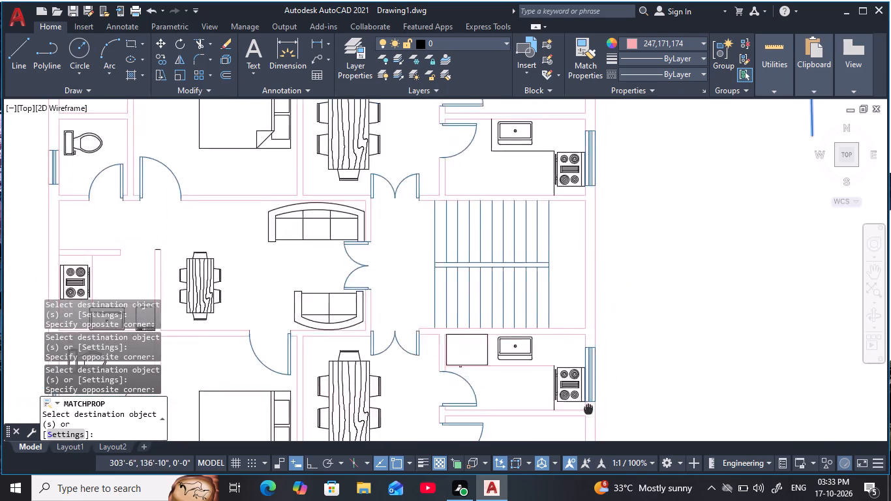
middle_click_drag(588, 419, 590, 450)
scroll(592, 252, "down", 1)
middle_click_drag(592, 260, 611, 408)
scroll(642, 402, "down", 1)
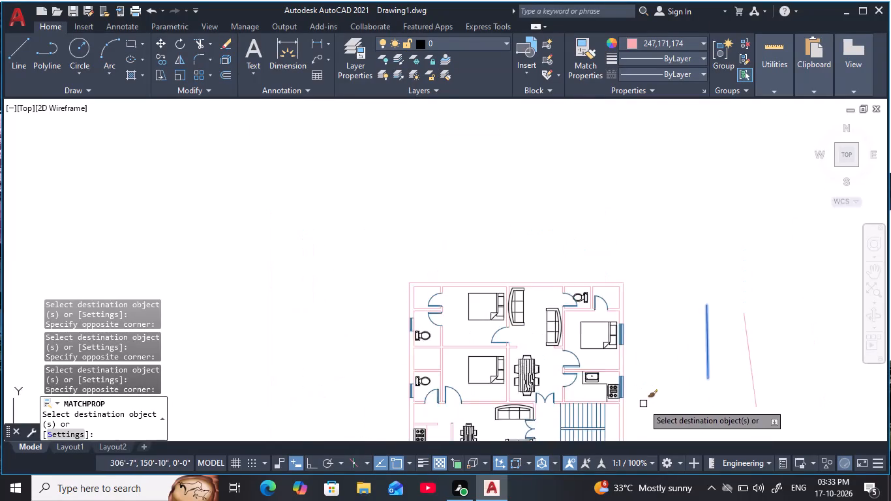
scroll(643, 404, "down", 1)
middle_click_drag(645, 404, 547, 237)
key("Escape")
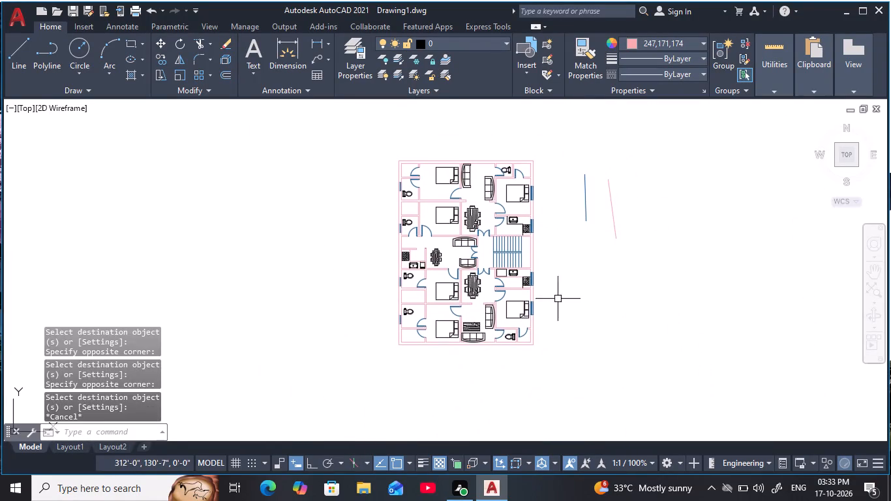
key("Escape")
scroll(541, 269, "up", 1)
key("Escape")
key("Escape")
key("Escape")
key("Escape")
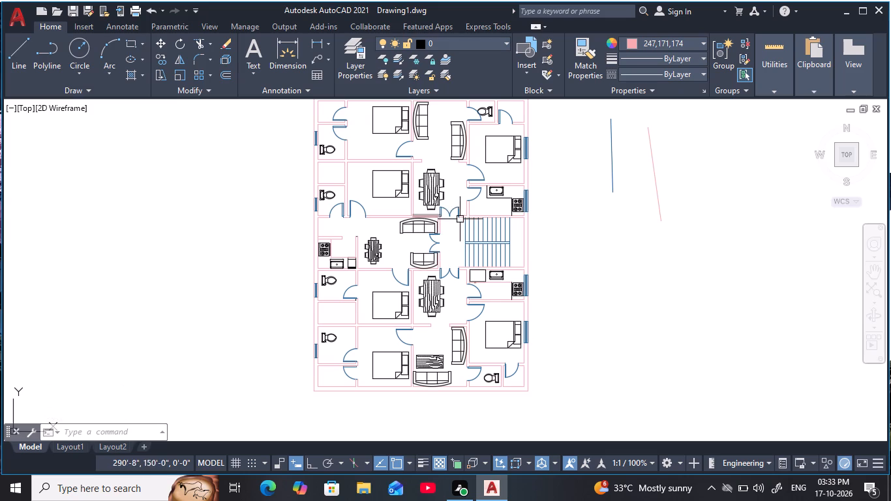
scroll(452, 230, "up", 1)
middle_click_drag(451, 230, 470, 298)
scroll(629, 238, "down", 1)
middle_click_drag(620, 239, 528, 257)
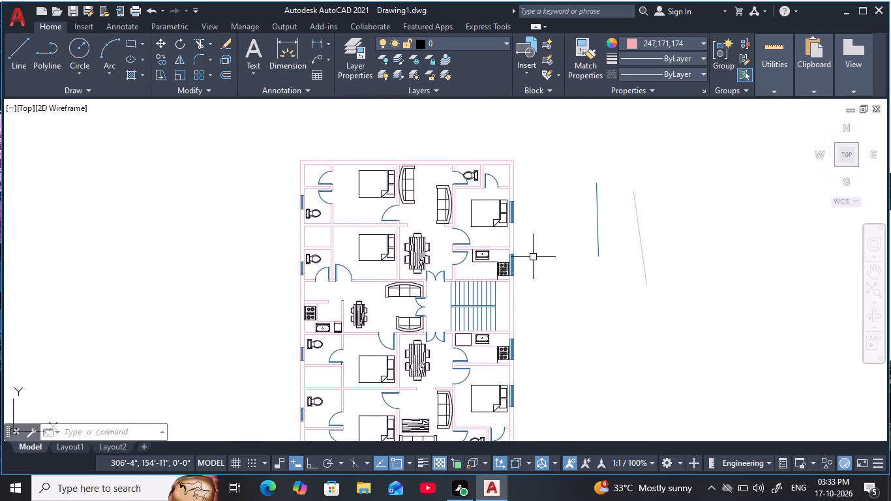
Erase the blue and pink reference lines east of the floor plan.
key("Escape")
key("Escape")
left_click(710, 320)
left_click(521, 147)
key("e")
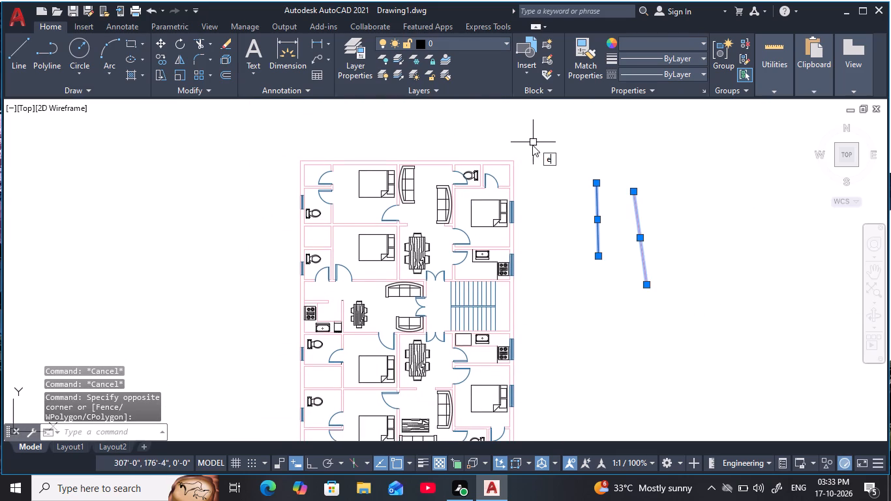
key("space")
Set the current object colour to dark red 153,27,30.
left_click(656, 42)
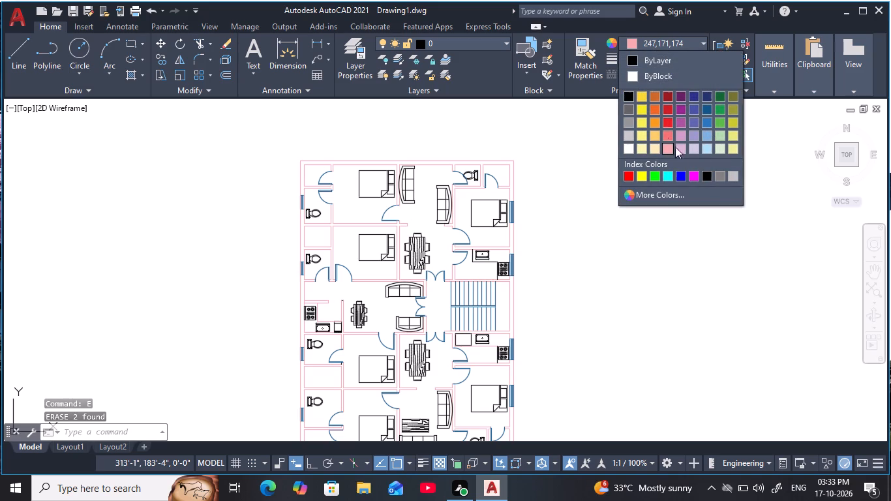
left_click(667, 97)
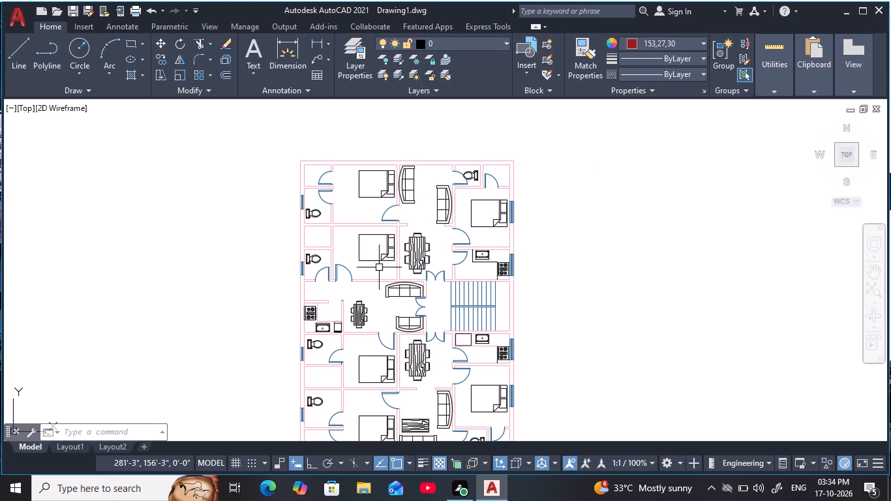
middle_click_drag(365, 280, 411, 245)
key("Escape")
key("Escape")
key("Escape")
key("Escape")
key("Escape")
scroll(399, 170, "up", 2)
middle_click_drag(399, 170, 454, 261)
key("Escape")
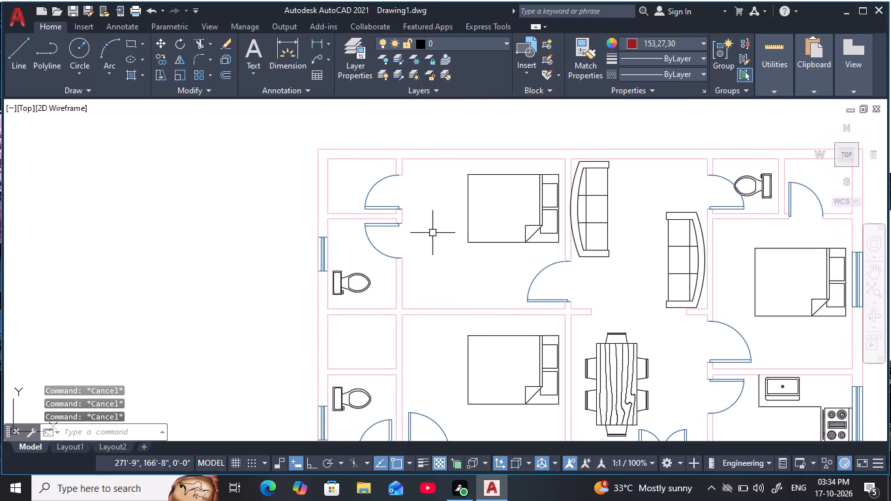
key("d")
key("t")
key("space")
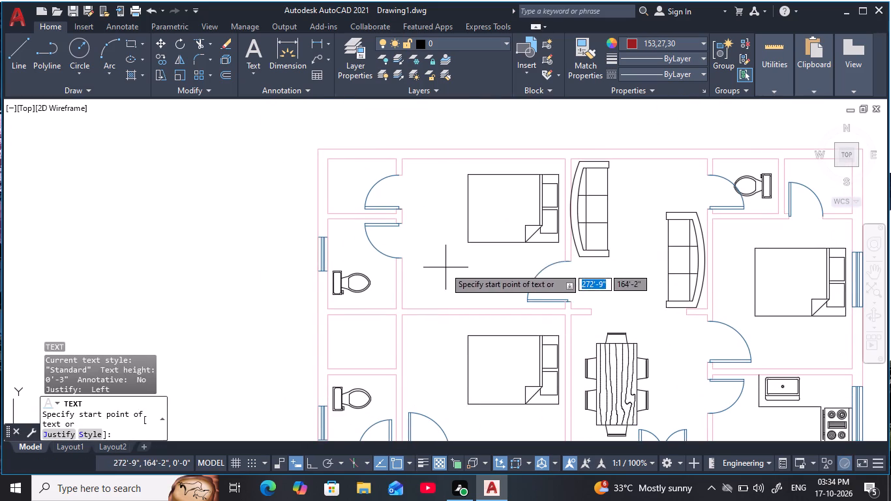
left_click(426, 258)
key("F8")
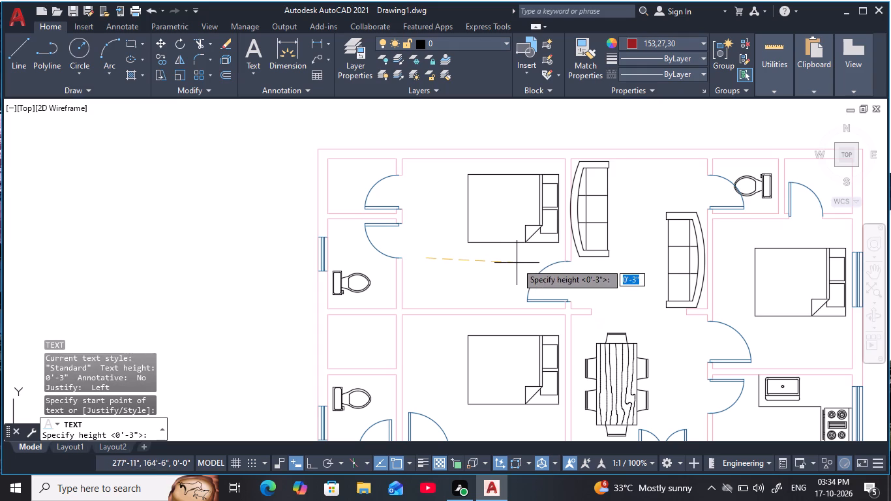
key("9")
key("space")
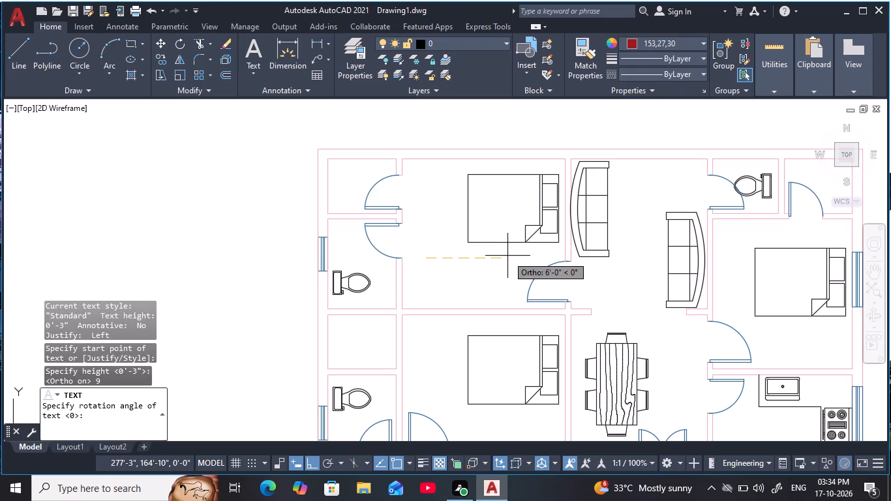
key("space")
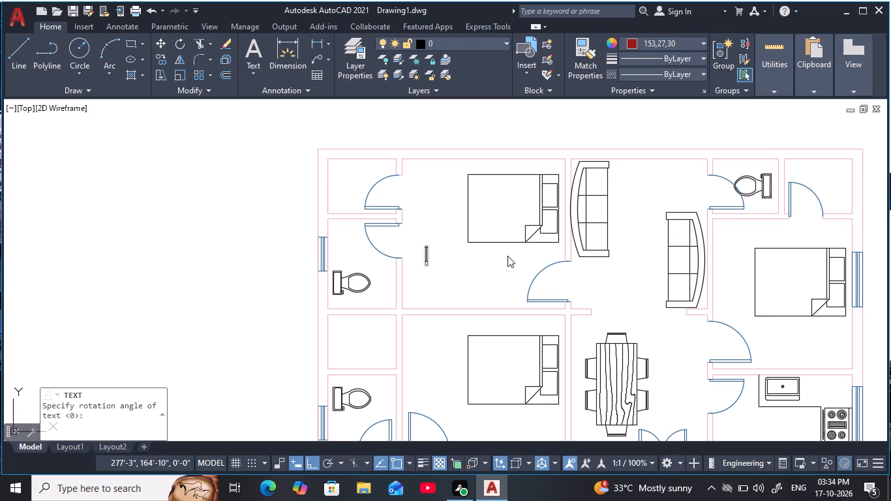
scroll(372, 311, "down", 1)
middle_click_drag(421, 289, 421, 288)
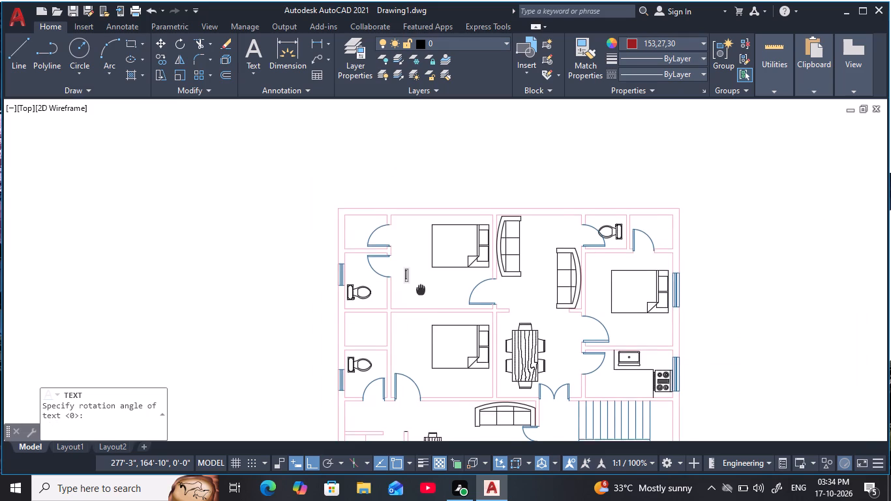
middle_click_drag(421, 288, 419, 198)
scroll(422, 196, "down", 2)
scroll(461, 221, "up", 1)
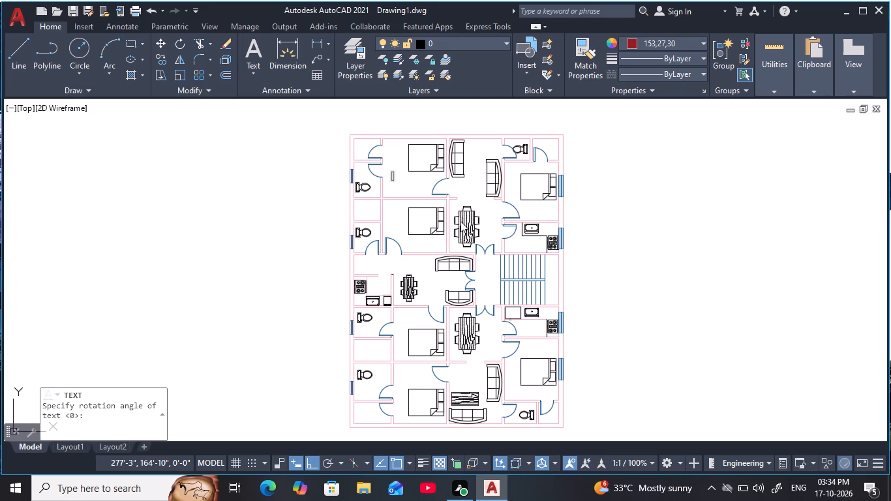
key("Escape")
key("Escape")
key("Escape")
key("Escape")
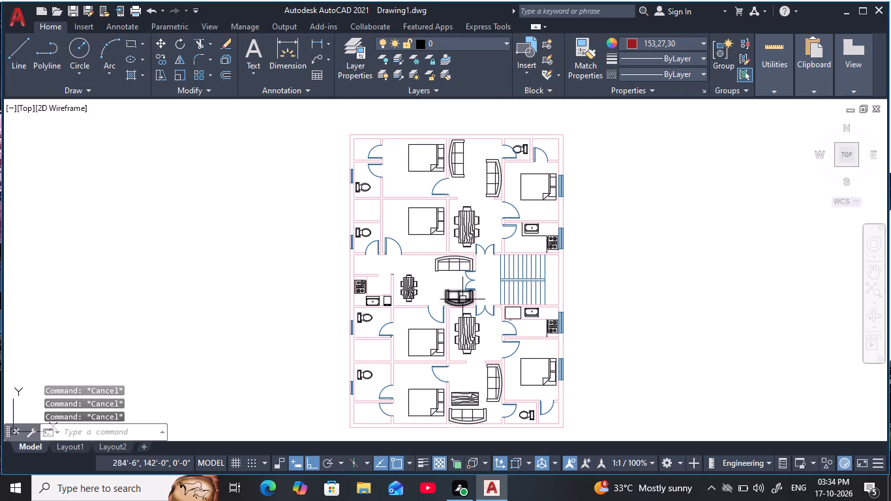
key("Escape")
Place single-line text reading BED ROOM below the bed in the northwest bedroom, with height 9 and the default rotation.
scroll(483, 285, "up", 1)
middle_click_drag(333, 184, 367, 284)
scroll(388, 230, "up", 3)
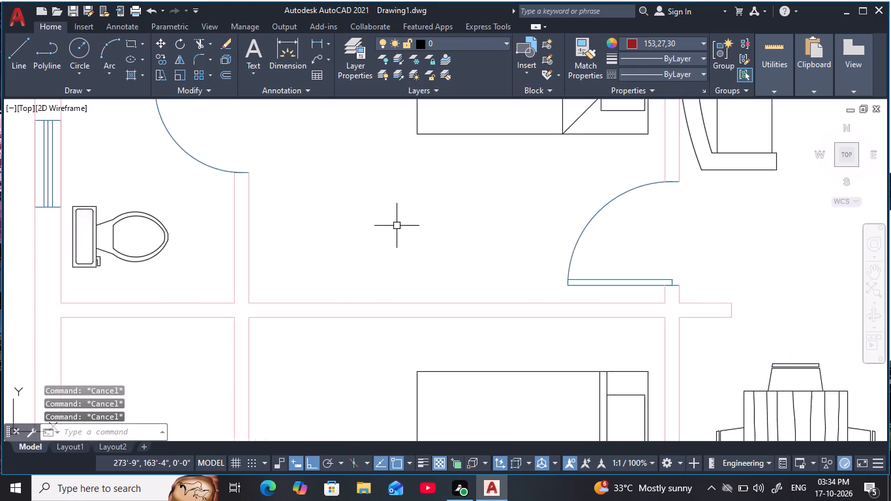
middle_click_drag(395, 230, 402, 258)
scroll(402, 259, "down", 2)
key("Escape")
key("Escape")
key("Escape")
type("dt")
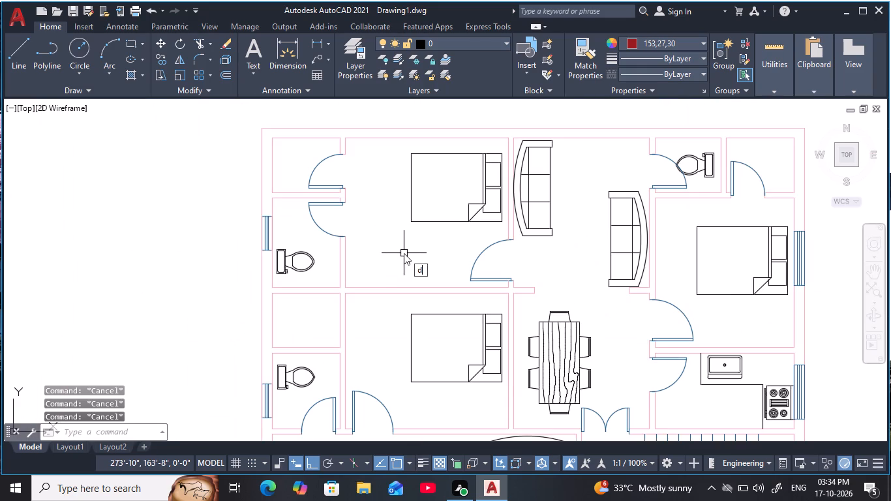
key("space")
left_click(374, 250)
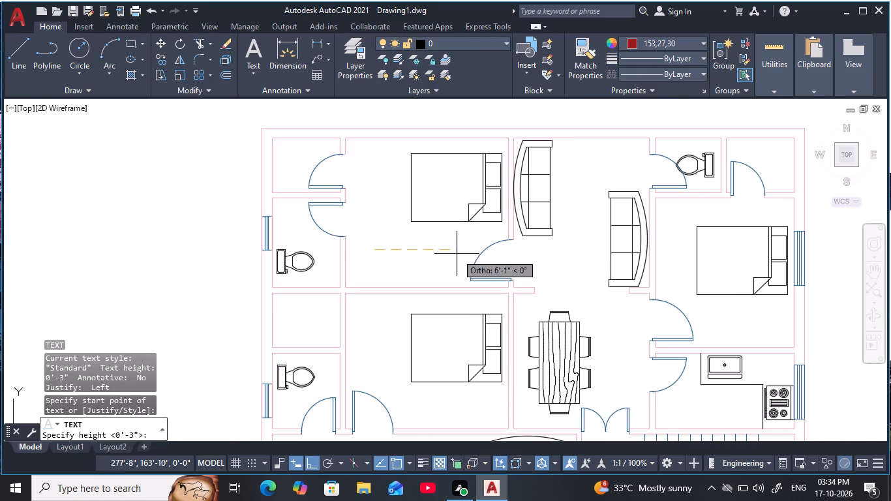
type("9")
key("space")
key("space")
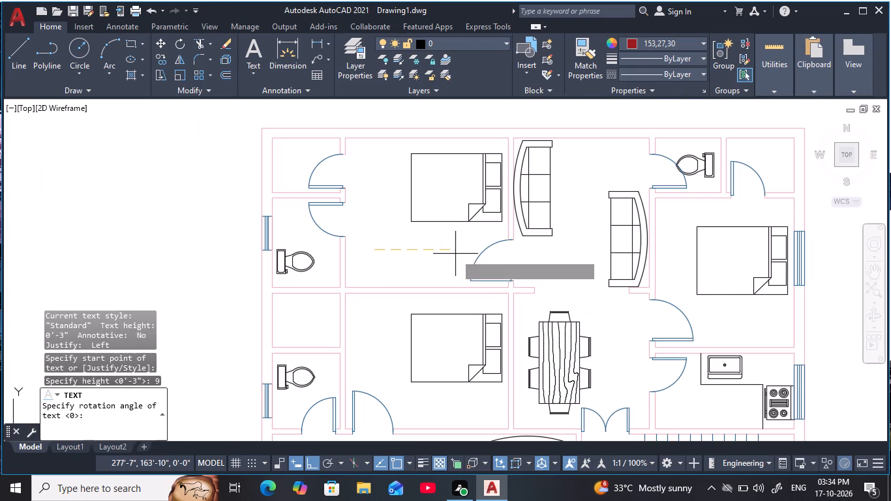
key("b")
key("e")
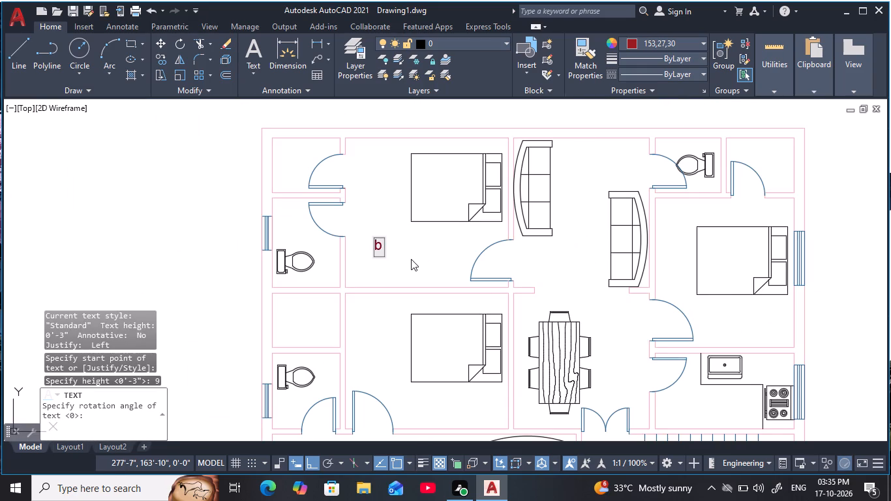
key("BackSpace")
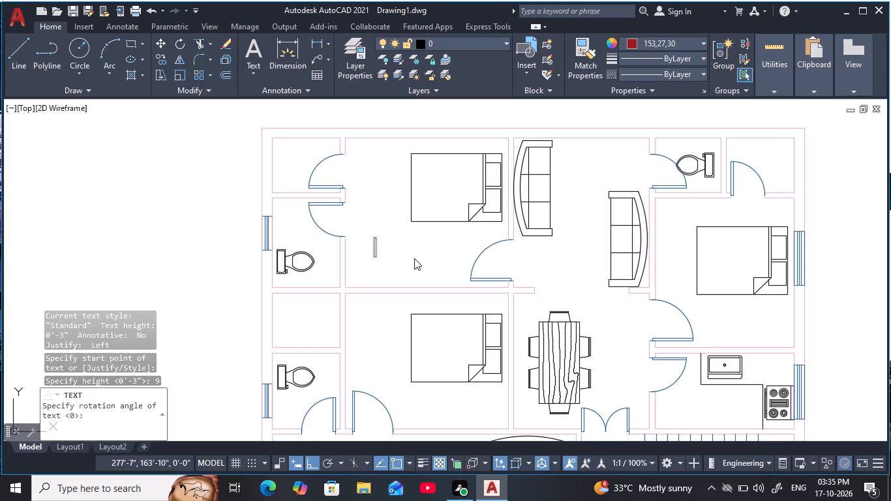
key("b")
type("ED ROOM")
key("space")
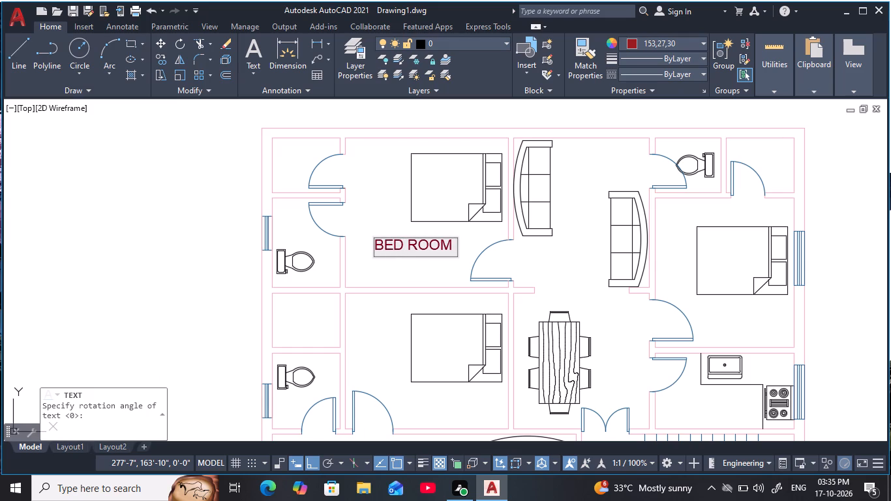
key("Return")
Add a second line reading 0'-0" x 0'-0" under BED ROOM and finish the text.
type("00")
key("BackSpace")
key("apostrophe")
key("minus")
key("0")
key("shift+quotedbl")
key("space")
key("x")
key("space")
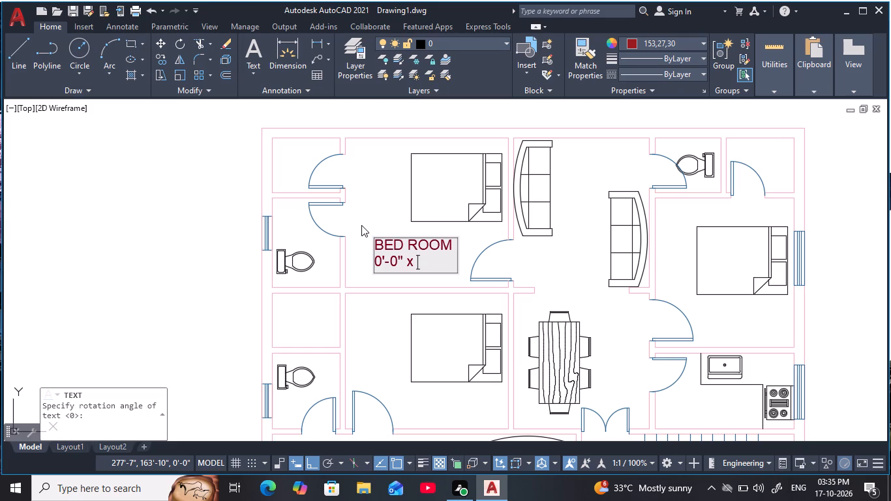
key("0")
key("apostrophe")
key("minus")
type("0\"")
key("Return")
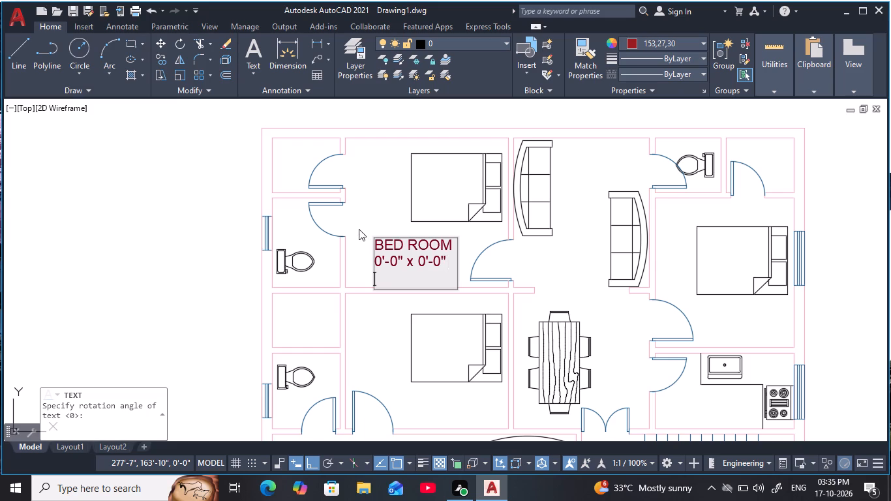
left_click(383, 216)
key("Escape")
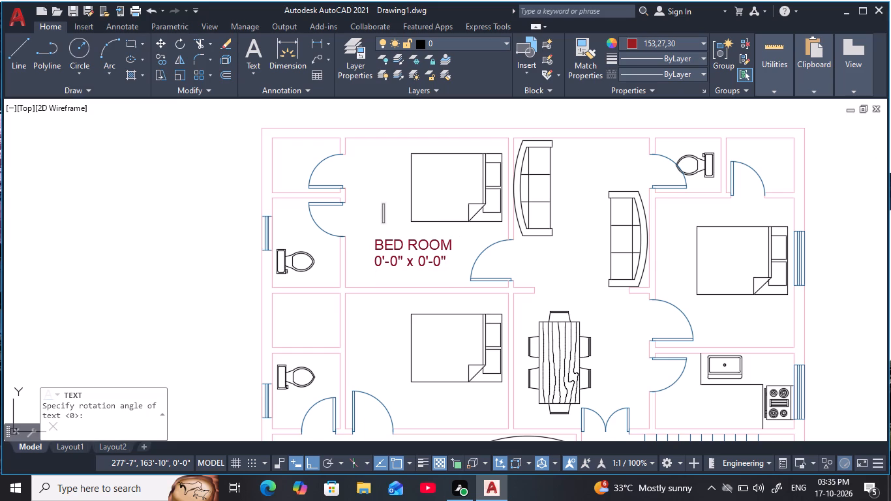
key("Escape")
scroll(412, 266, "down", 1)
key("Escape")
Add a vertical linear dimension between the north and south walls of the northwest bedroom, along its west side.
scroll(408, 260, "up", 2)
middle_click_drag(395, 253, 389, 294)
scroll(391, 292, "down", 1)
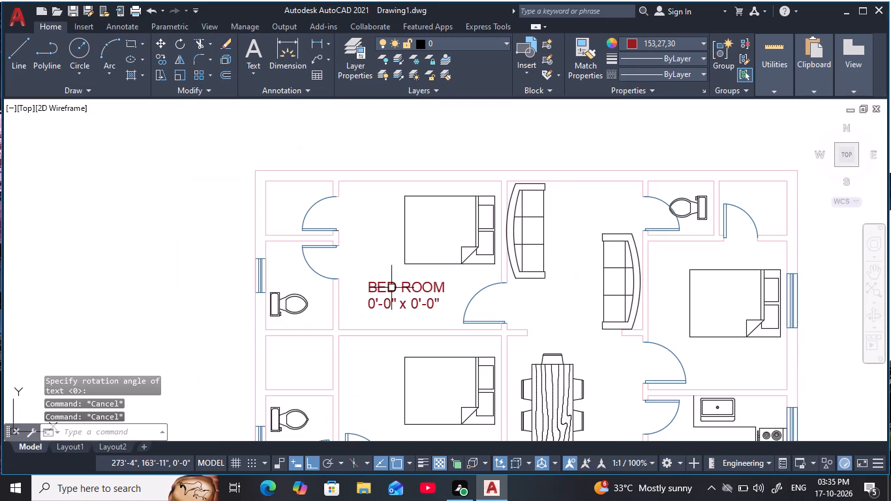
key("Escape")
key("Escape")
key("d")
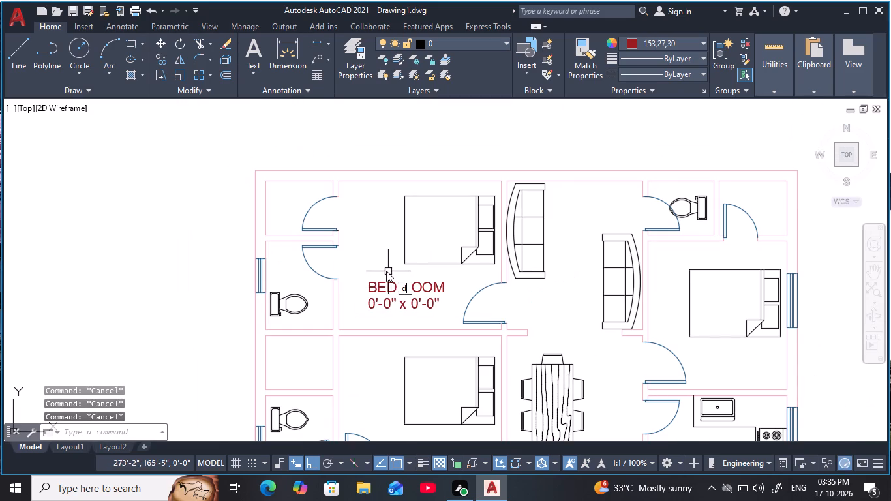
type("lil")
key("space")
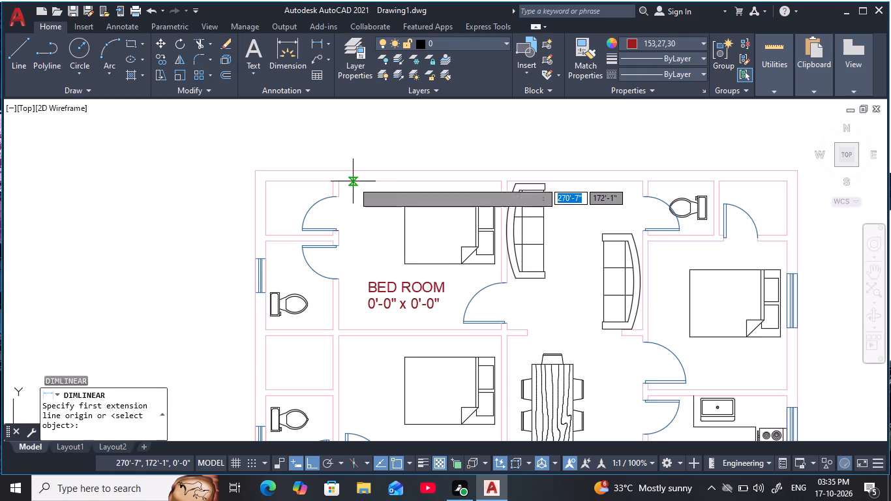
left_click(353, 181)
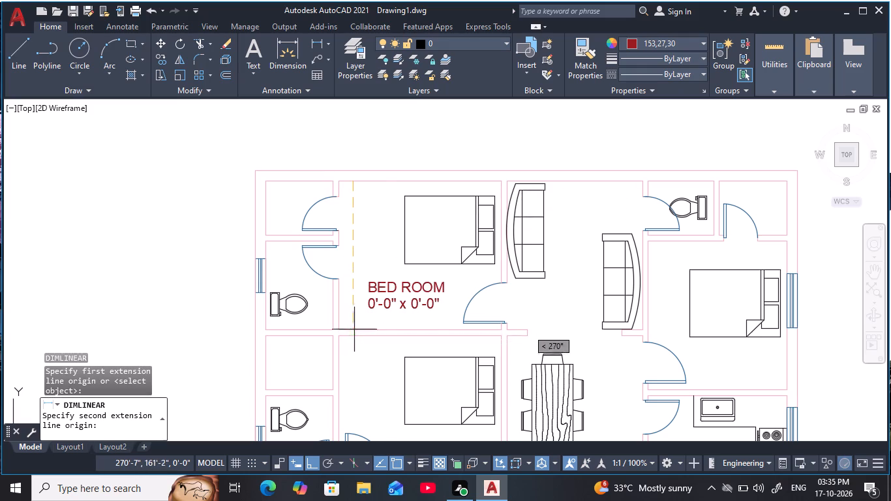
left_click(356, 330)
left_click(355, 317)
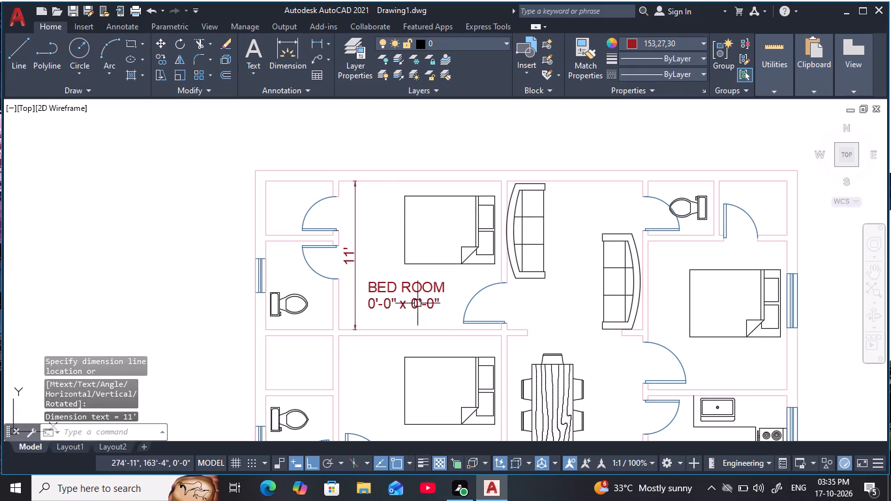
Add a horizontal linear dimension between the northwest bedroom's west and east walls, just above its south wall.
key("space")
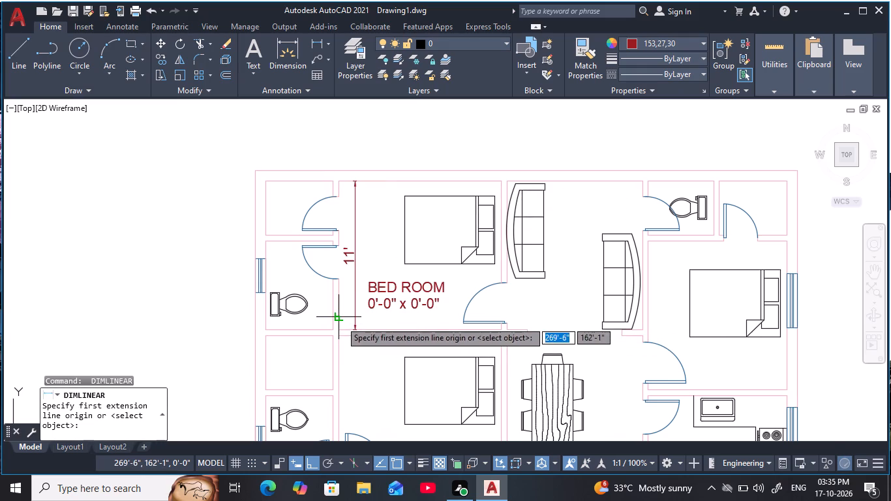
left_click(340, 321)
scroll(500, 327, "up", 3)
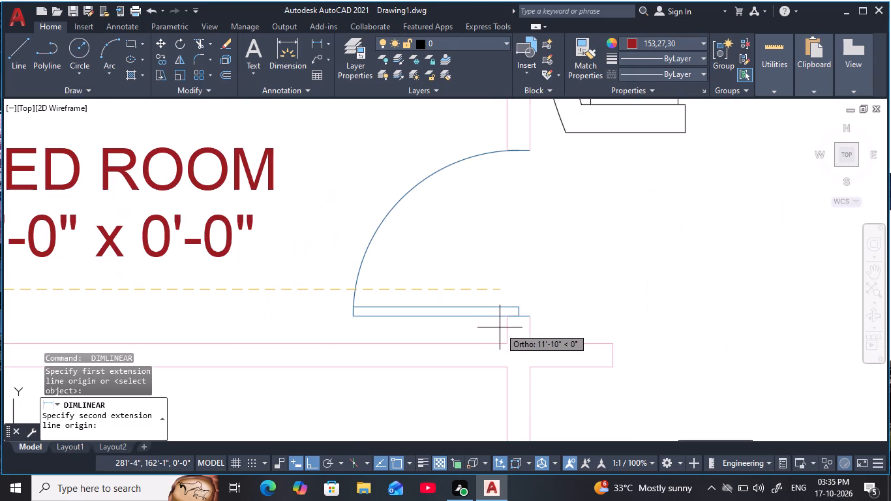
left_click(507, 329)
left_click(500, 331)
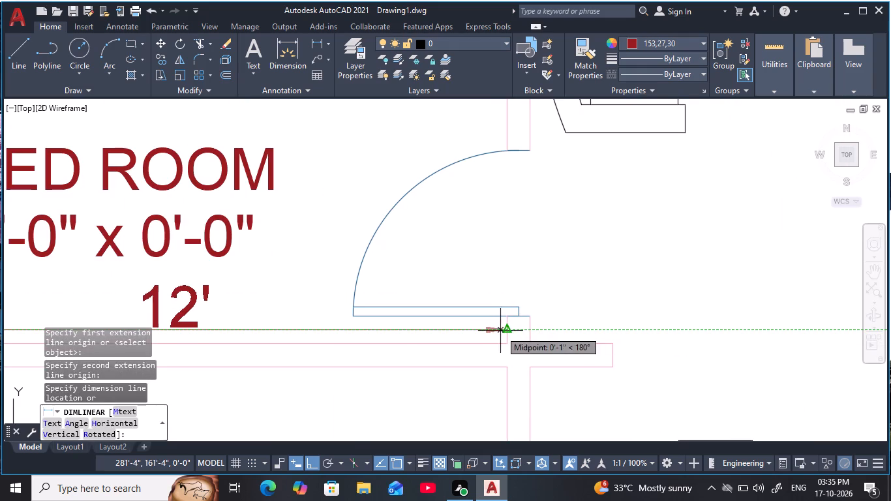
Add a vertical linear dimension between the north and south walls of the small room in the plan's northwest corner.
scroll(284, 246, "down", 2)
middle_click_drag(329, 249, 350, 239)
scroll(352, 245, "down", 1)
middle_click_drag(352, 246, 307, 261)
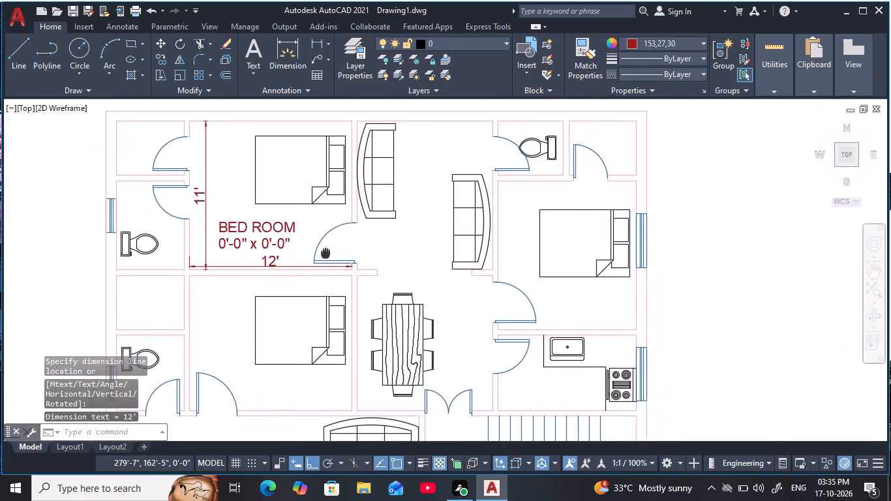
middle_click_drag(307, 261, 306, 261)
key("space")
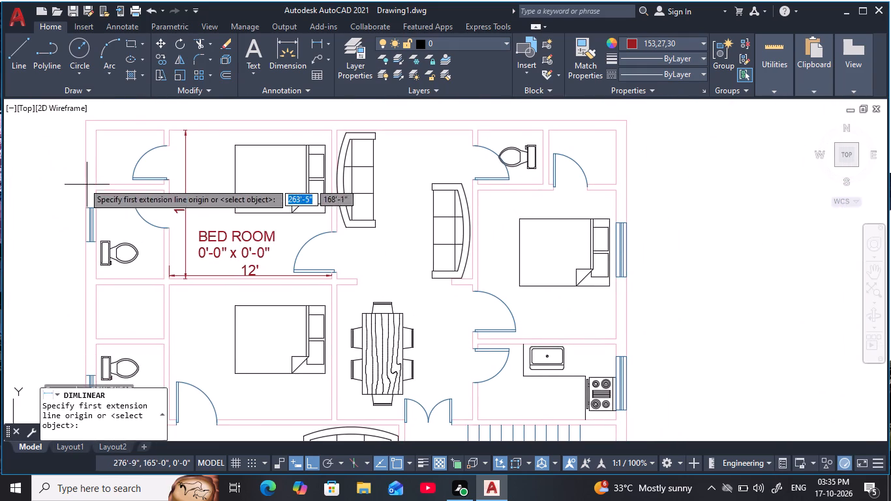
scroll(106, 142, "up", 2)
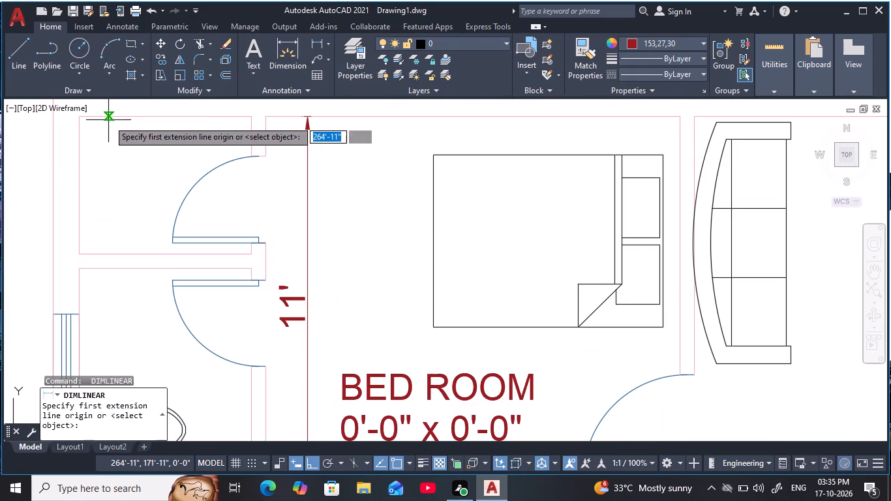
left_click(109, 119)
left_click(103, 252)
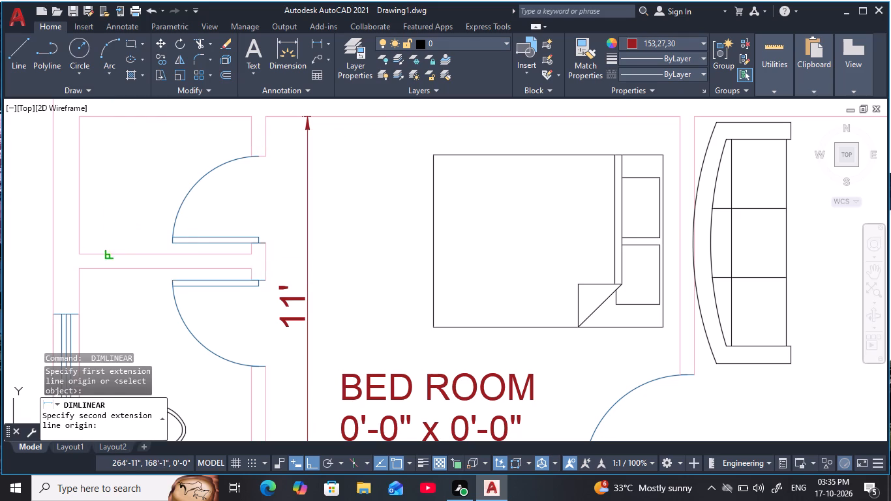
left_click(110, 250)
Add a horizontal linear dimension between the west and east walls of the small northwest corner room.
key("space")
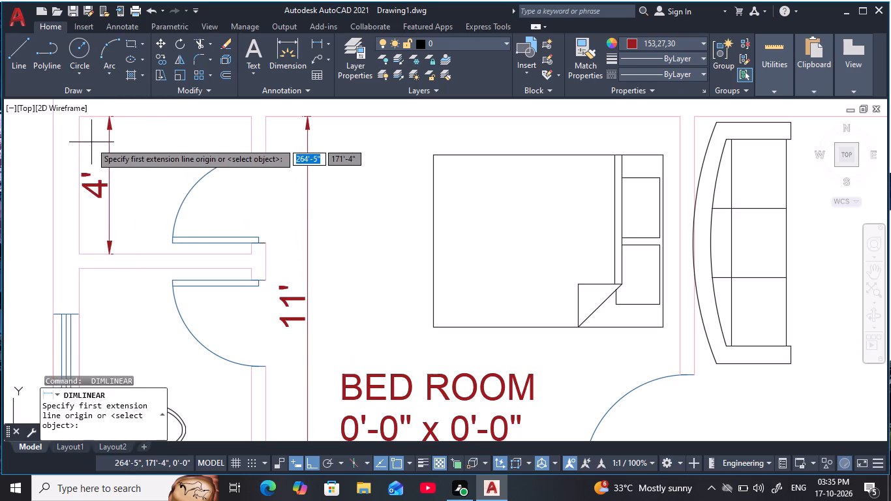
left_click(83, 140)
left_click(252, 147)
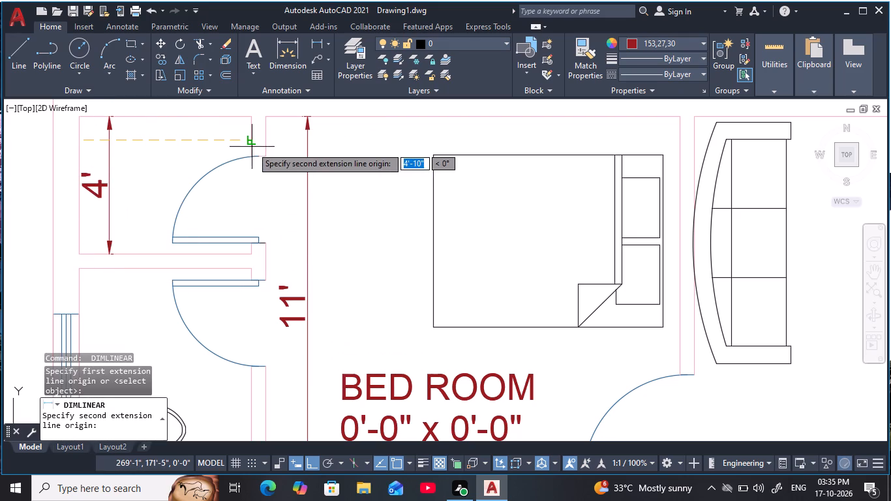
left_click(238, 153)
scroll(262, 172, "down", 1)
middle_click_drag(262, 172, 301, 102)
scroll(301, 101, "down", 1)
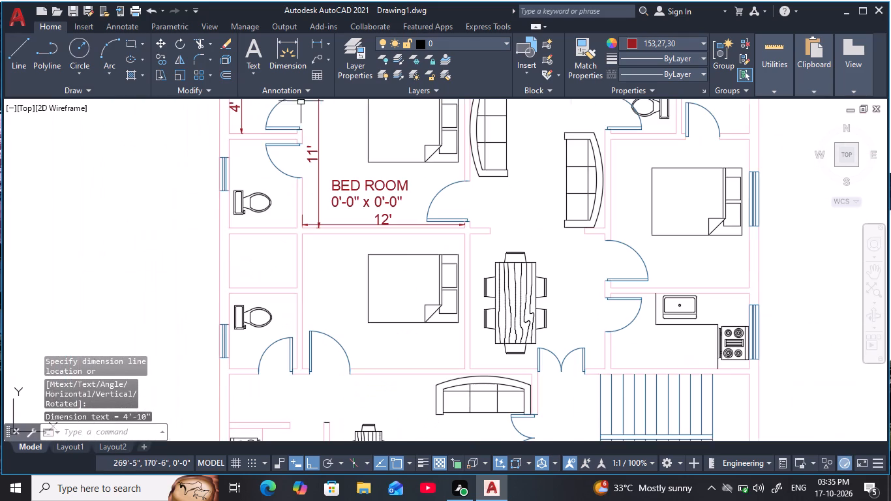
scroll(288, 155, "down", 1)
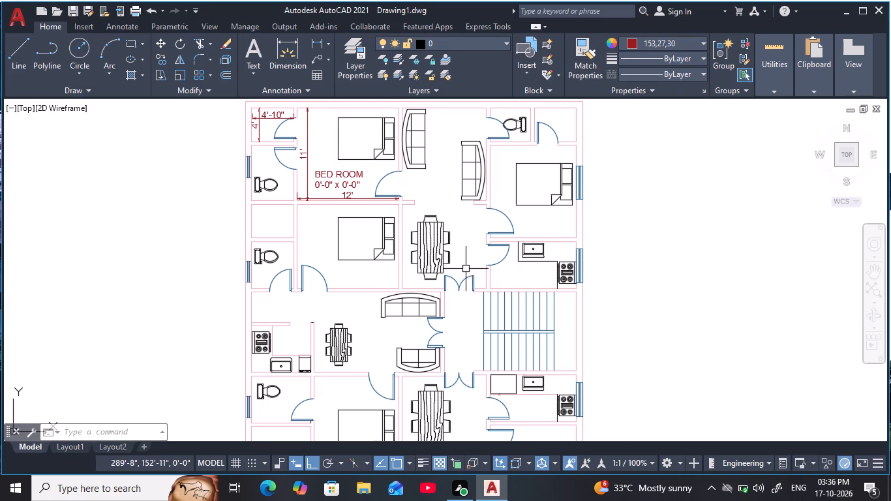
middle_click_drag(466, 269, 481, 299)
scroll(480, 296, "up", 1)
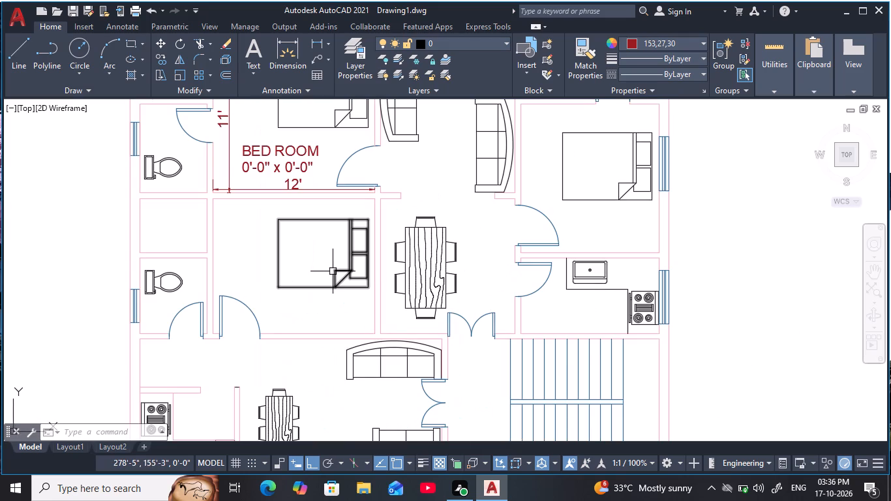
Add a horizontal linear dimension between the west and east walls of the second west-side bedroom, just below its north wall.
middle_click_drag(243, 251, 316, 280)
key("space")
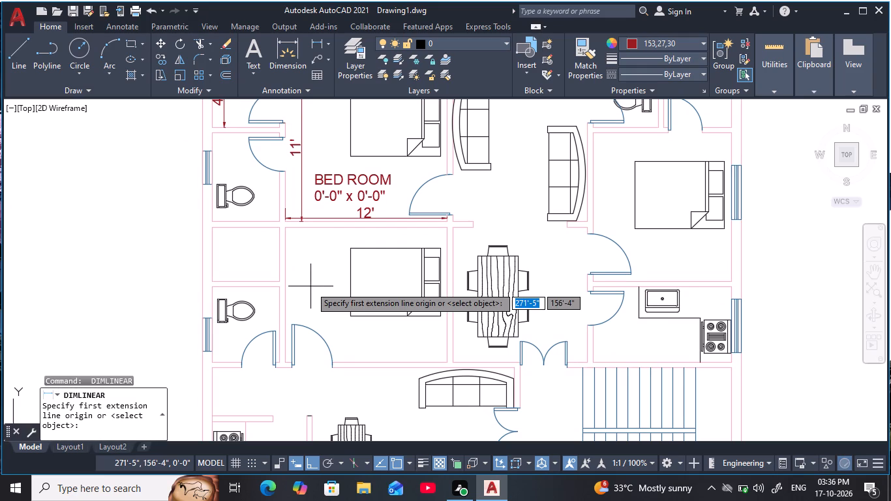
left_click(287, 242)
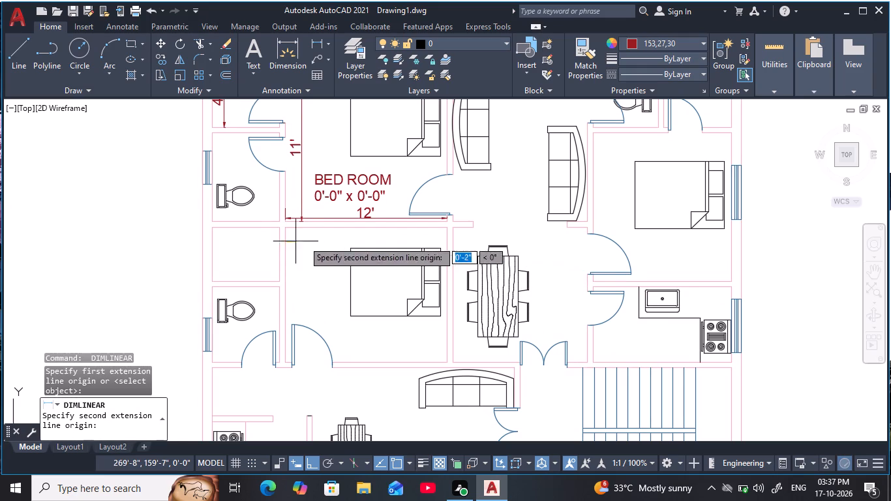
left_click(445, 240)
left_click(444, 241)
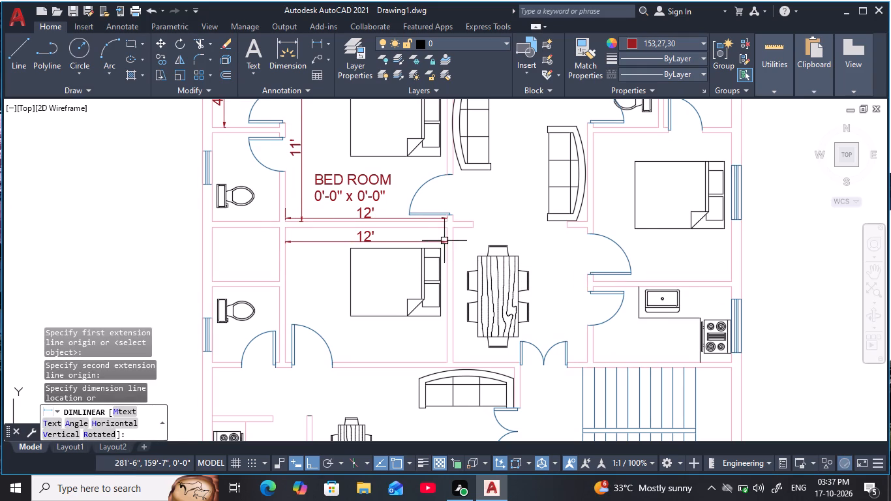
Add a vertical linear dimension between the north and south walls of that same bedroom, along its west side.
key("space")
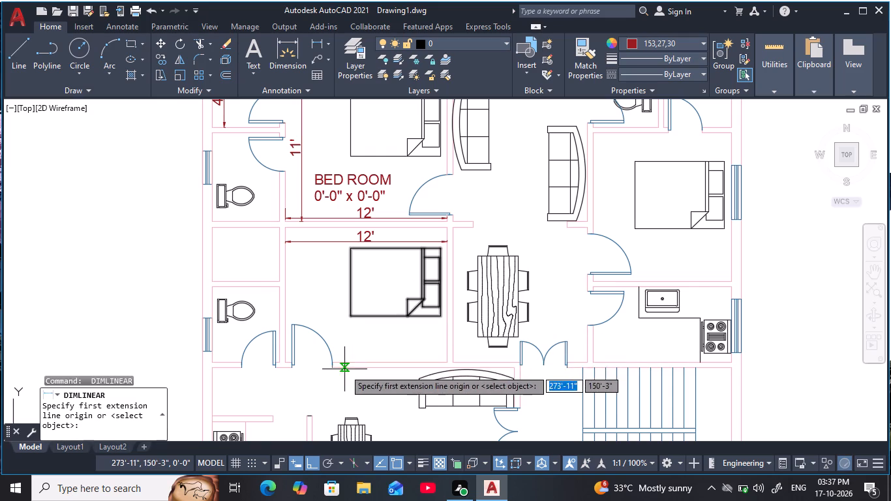
left_click(345, 361)
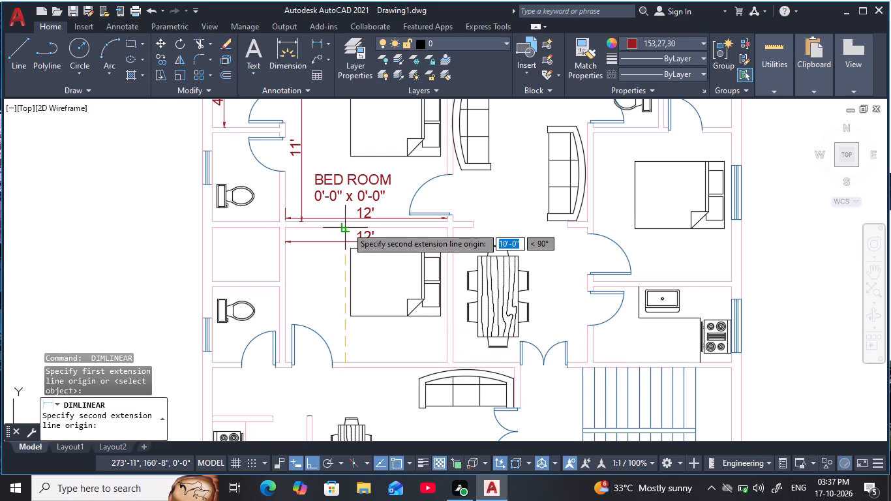
left_click(347, 227)
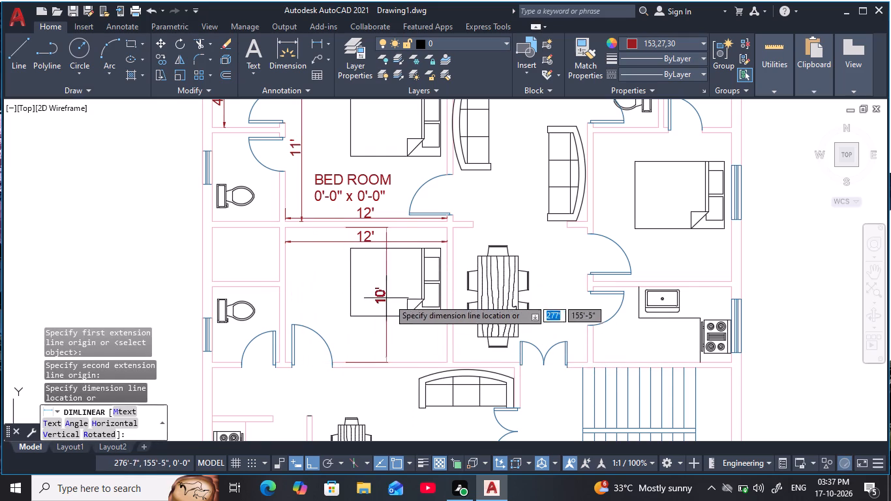
left_click(299, 302)
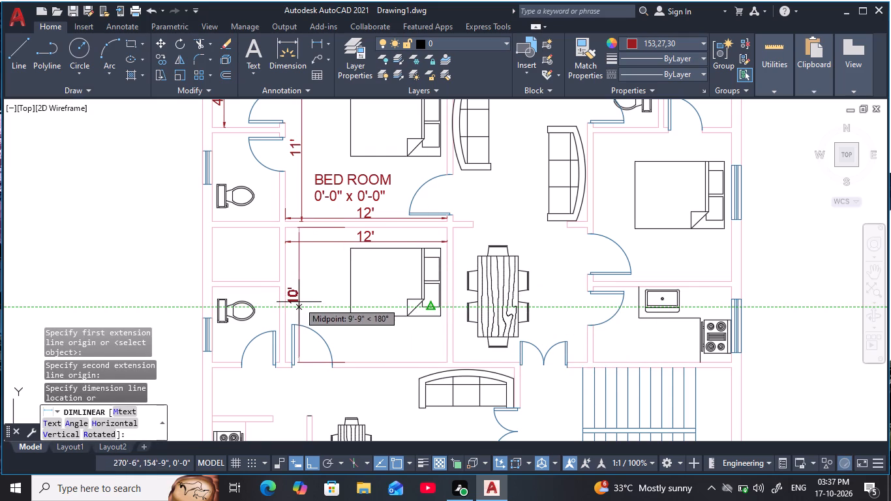
Add a vertical linear dimension between the north and south walls of the empty small room between the two west-side toilets.
key("space")
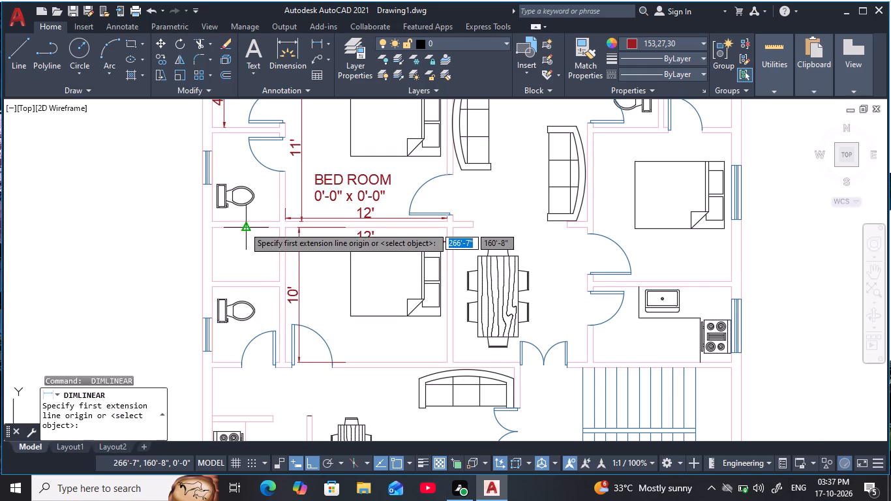
scroll(256, 250, "up", 1)
left_click(247, 218)
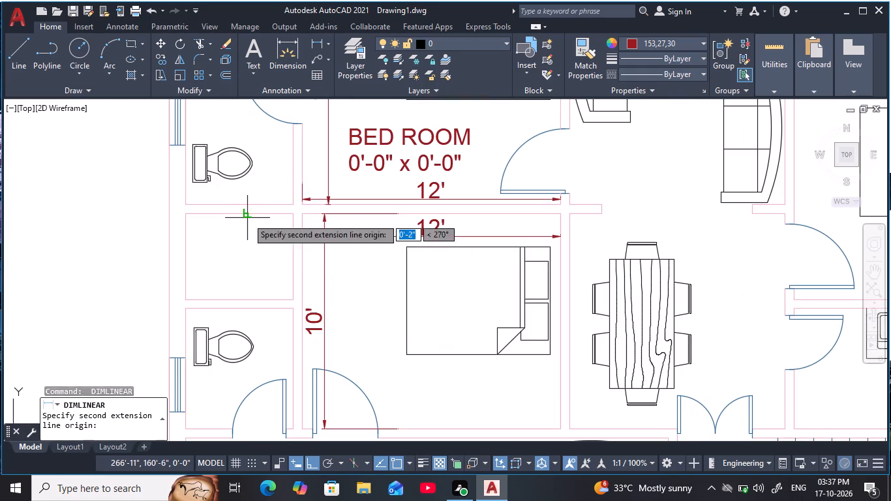
left_click(246, 297)
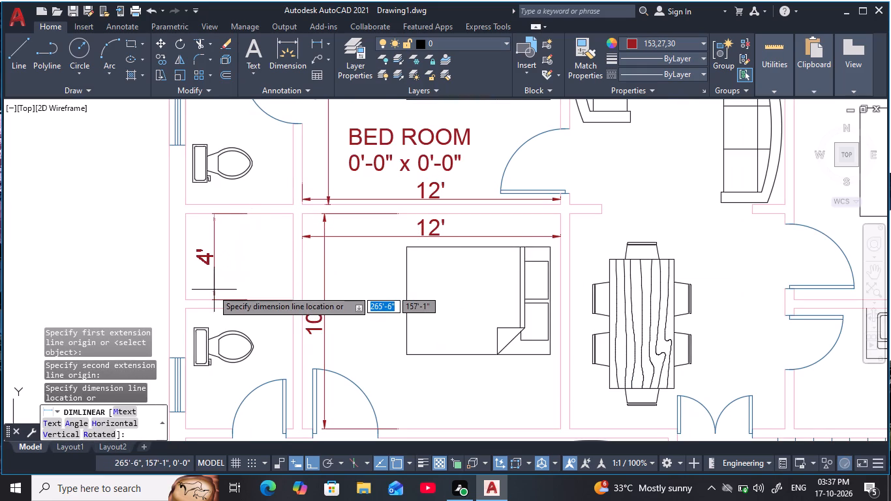
left_click(205, 288)
Add a horizontal linear dimension between the west and east walls of the empty small room, just above its south wall.
key("space")
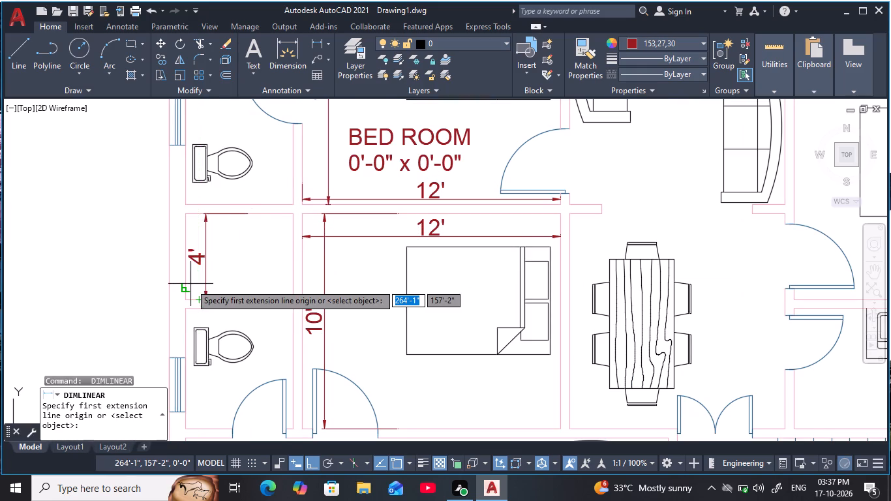
left_click(187, 284)
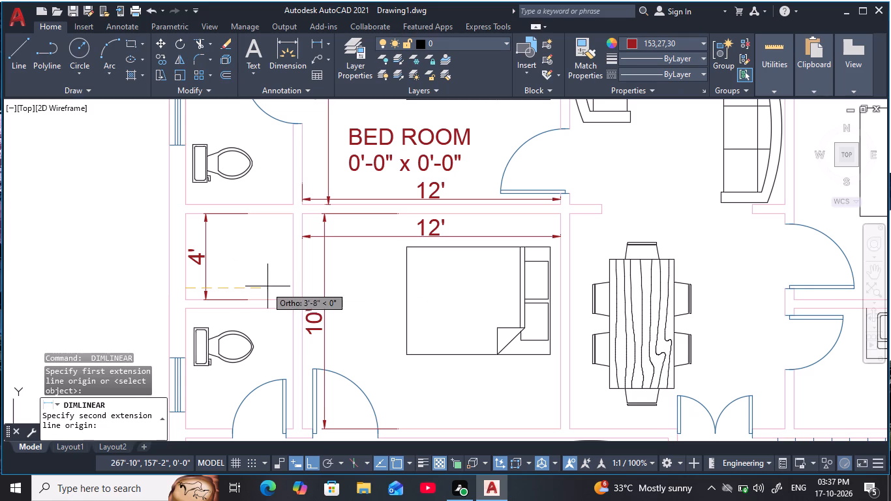
left_click(290, 289)
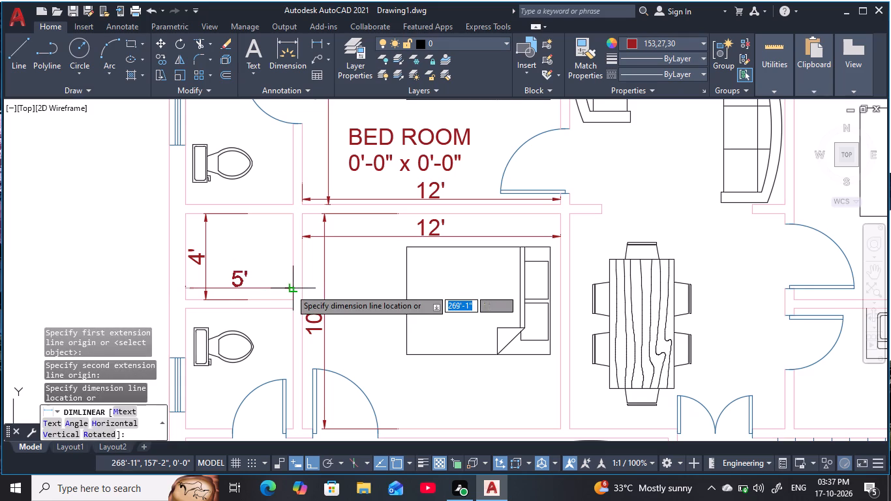
left_click(290, 293)
Add a vertical linear dimension between the north and south walls of the toilet beside the northwest bedroom, near its west wall.
key("space")
middle_click_drag(269, 338, 309, 291)
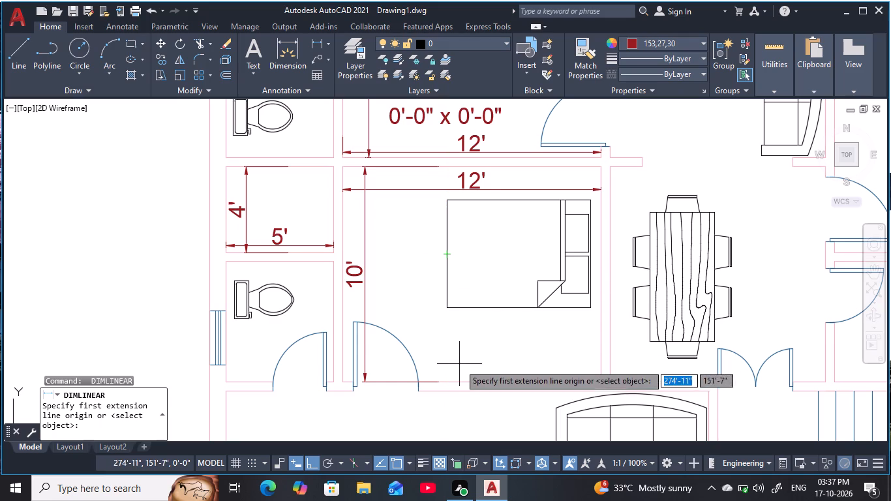
middle_click_drag(485, 346, 573, 176)
scroll(585, 234, "down", 1)
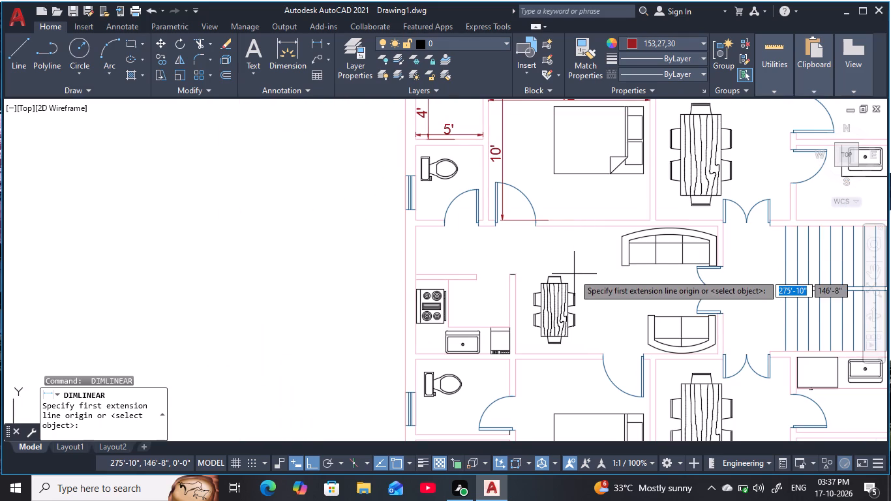
scroll(579, 275, "down", 1)
middle_click_drag(576, 279, 498, 219)
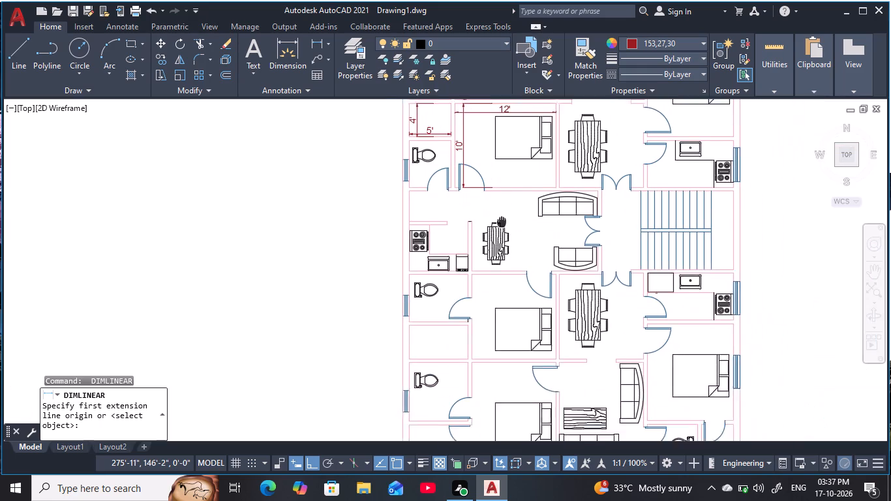
middle_click_drag(498, 219, 483, 211)
middle_click_drag(481, 225, 515, 385)
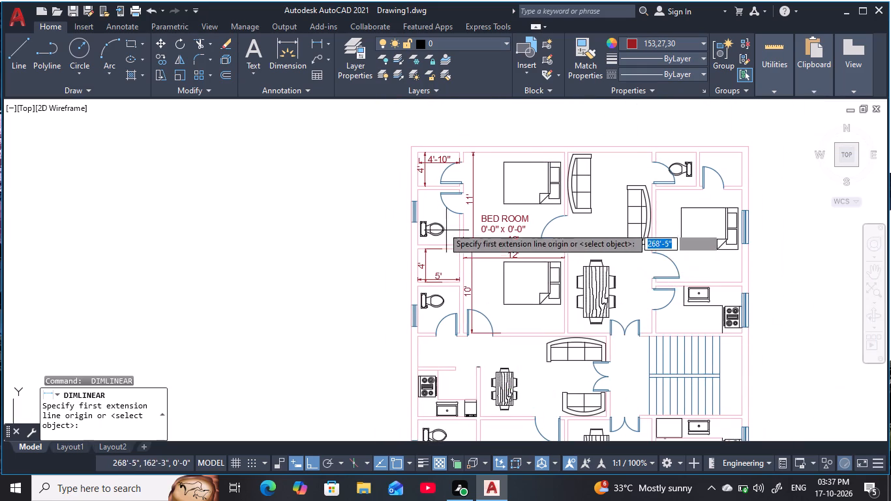
scroll(440, 216, "up", 2)
left_click(419, 153)
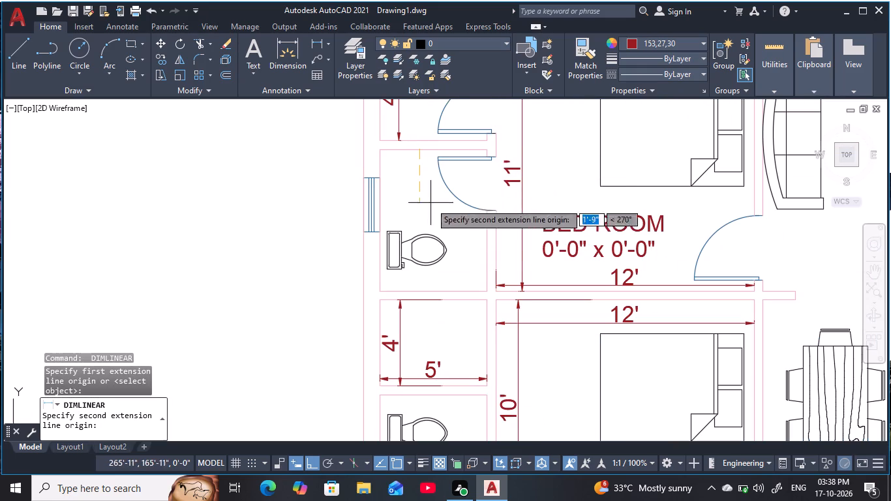
left_click(421, 287)
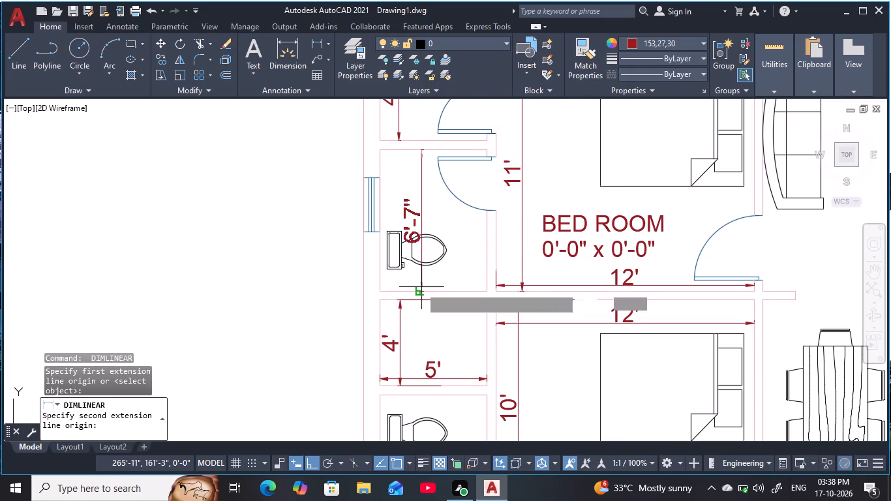
left_click(398, 290)
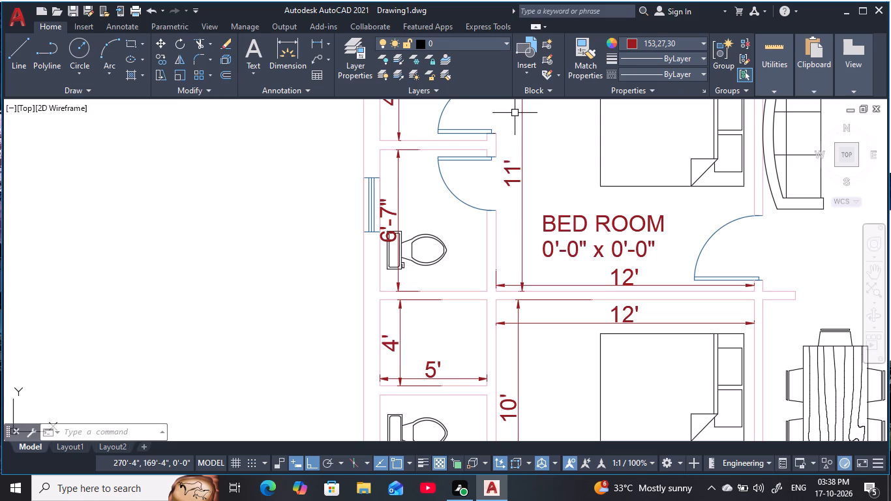
Add a horizontal linear dimension between the west and east walls of the northwest toilet, just above its south wall.
scroll(455, 189, "down", 2)
middle_click_drag(453, 200, 437, 205)
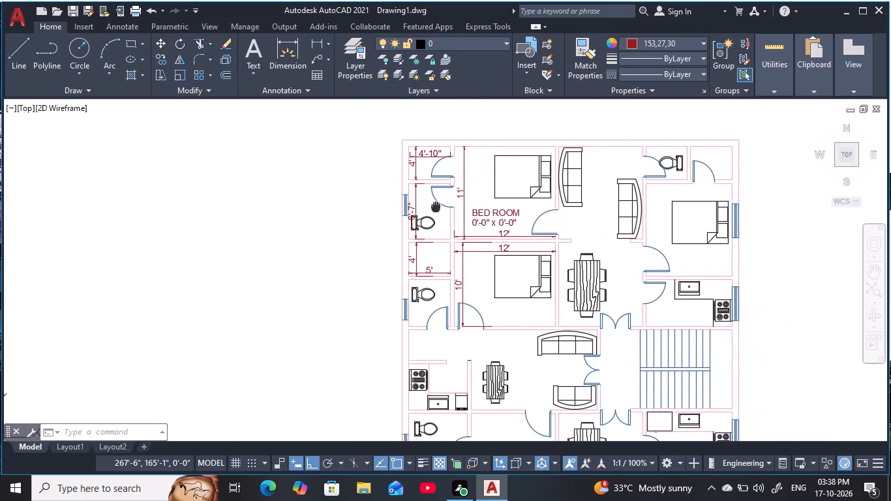
scroll(427, 207, "up", 3)
scroll(427, 215, "down", 1)
middle_click_drag(429, 224, 423, 233)
key("space")
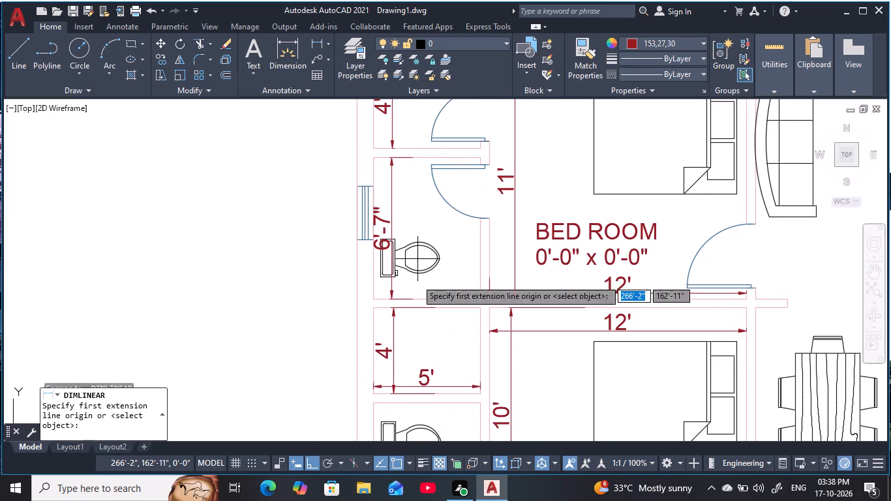
left_click(374, 292)
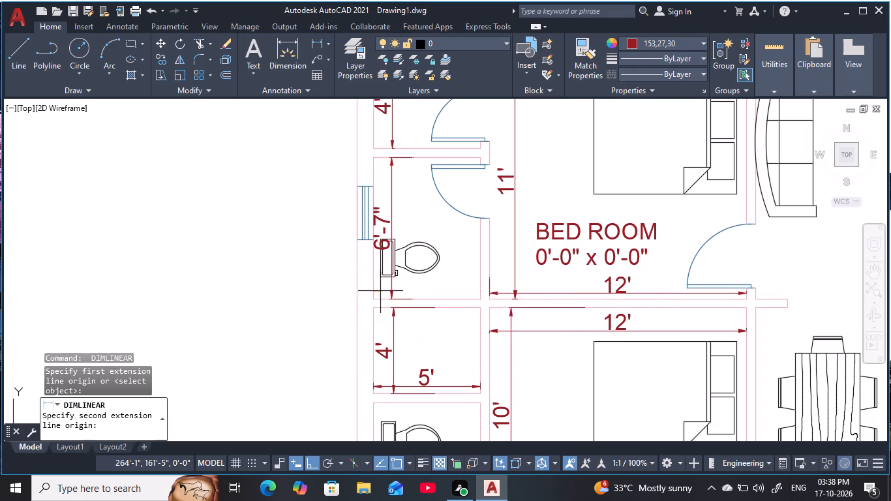
left_click(479, 293)
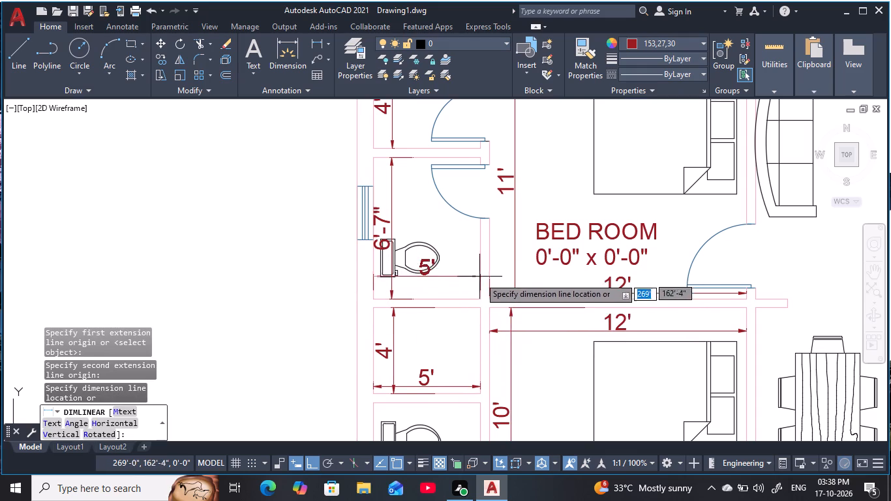
left_click(481, 293)
Add a vertical linear dimension between the north and south walls of the small northeast corner room, along its east wall.
scroll(497, 267, "down", 2)
middle_click_drag(498, 266, 461, 272)
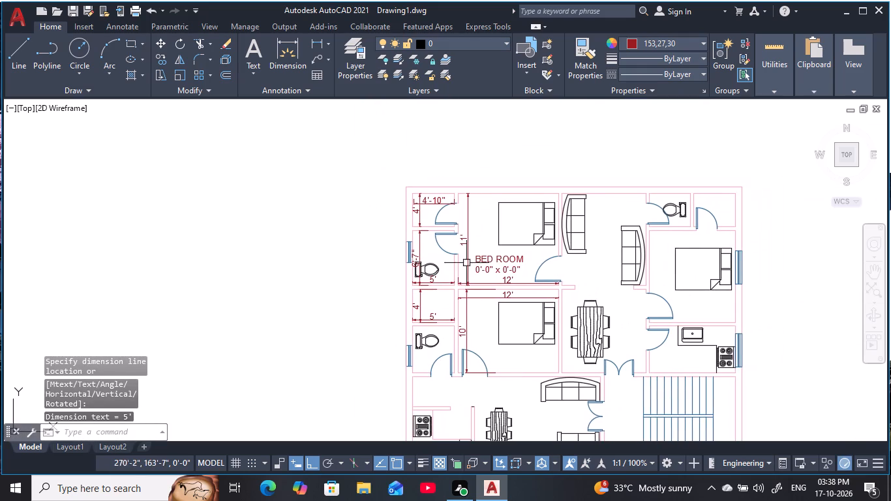
middle_click_drag(565, 262, 479, 267)
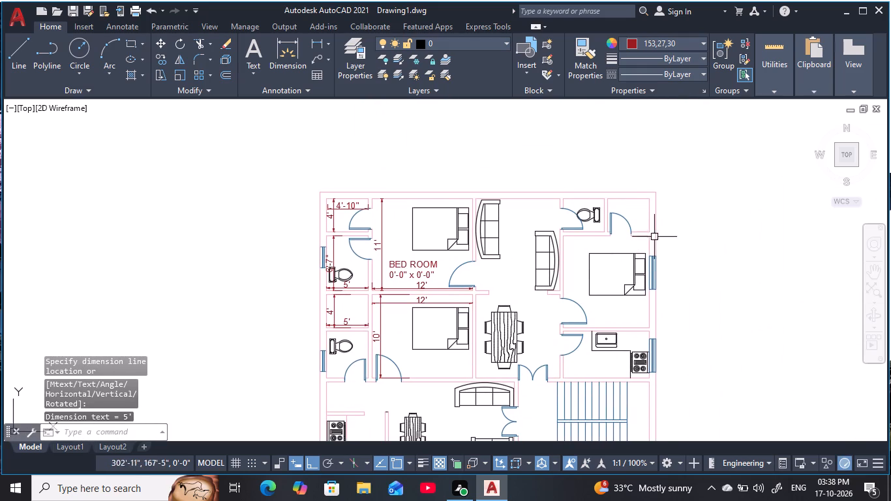
scroll(633, 223, "up", 2)
middle_click_drag(616, 230, 574, 242)
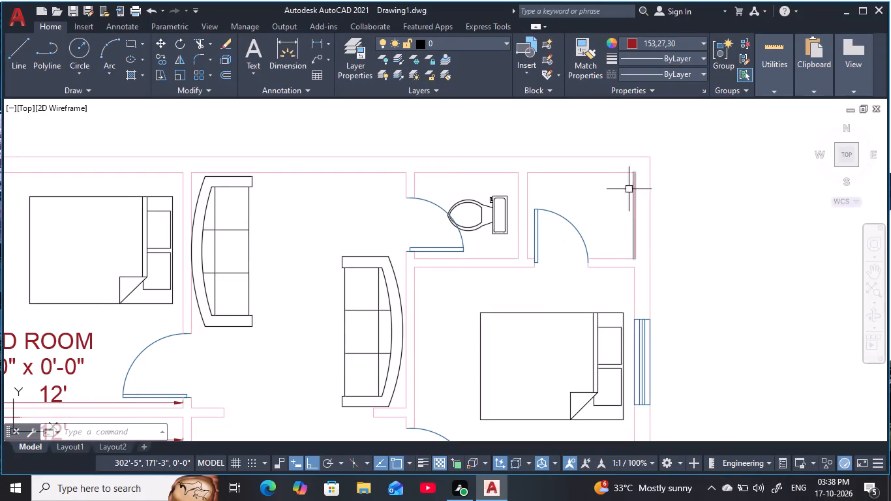
key("space")
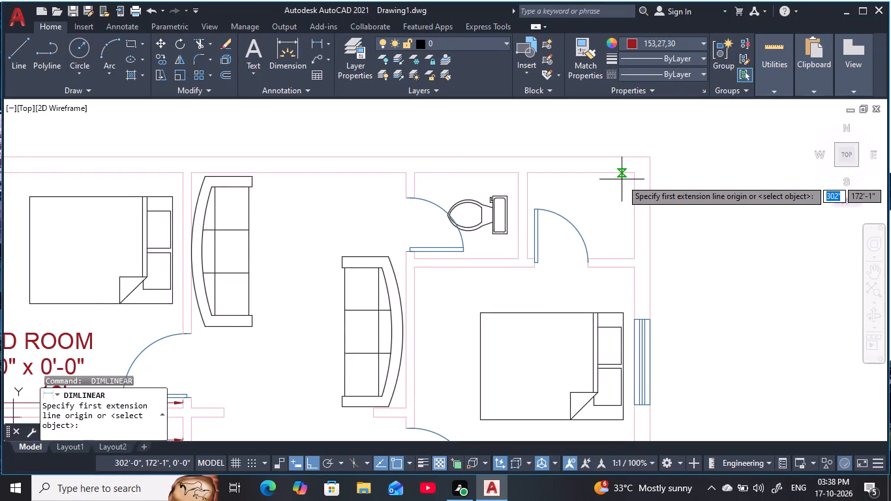
left_click(622, 176)
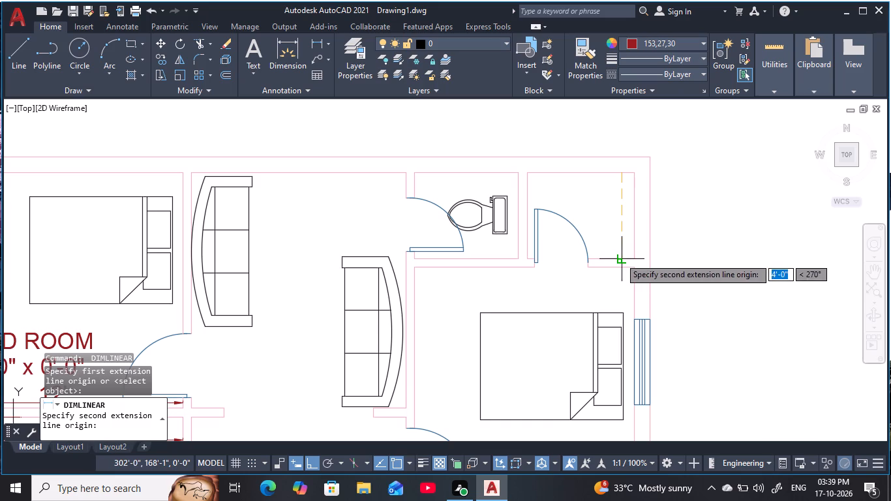
left_click(620, 258)
left_click(629, 252)
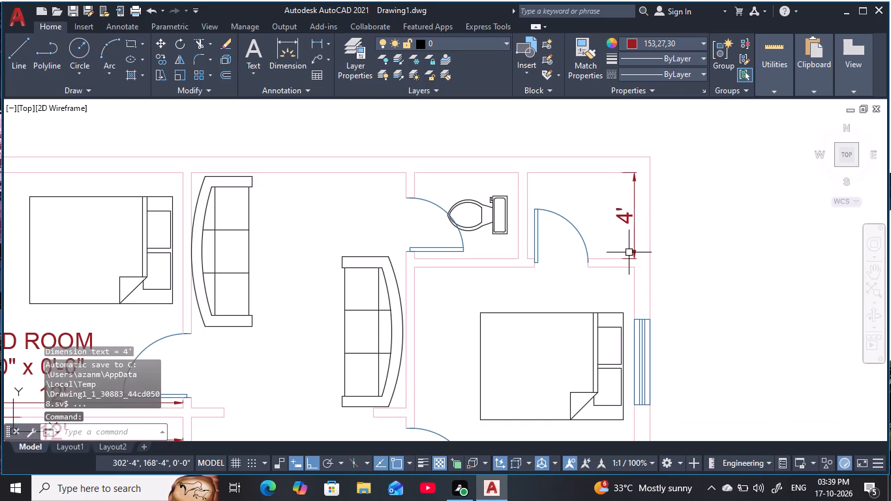
Add a horizontal linear dimension between the west and east walls of the small northeast corner room, just below its north wall.
key("space")
left_click(528, 191)
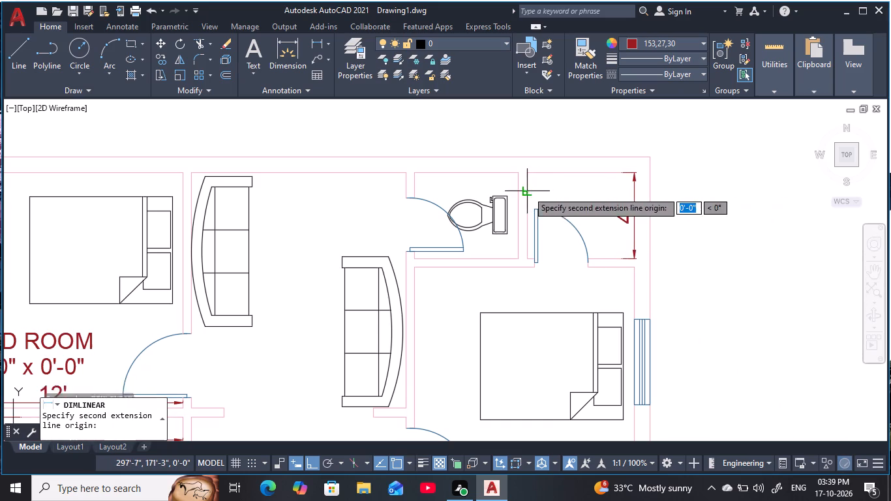
scroll(635, 198, "up", 3)
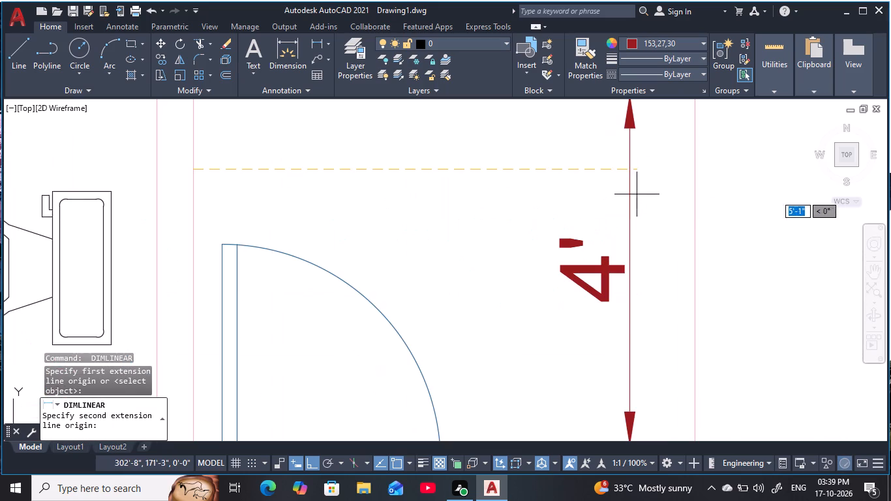
left_click(629, 173)
middle_click_drag(631, 177, 633, 235)
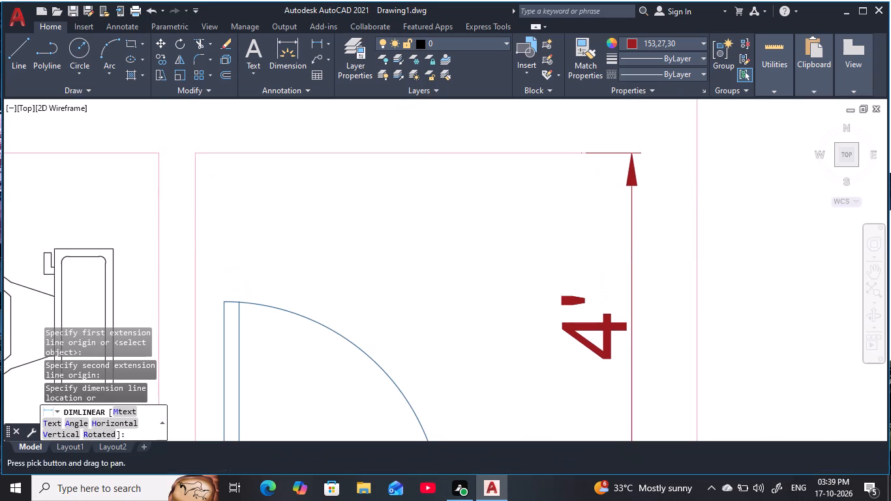
left_click(636, 225)
scroll(519, 275, "down", 3)
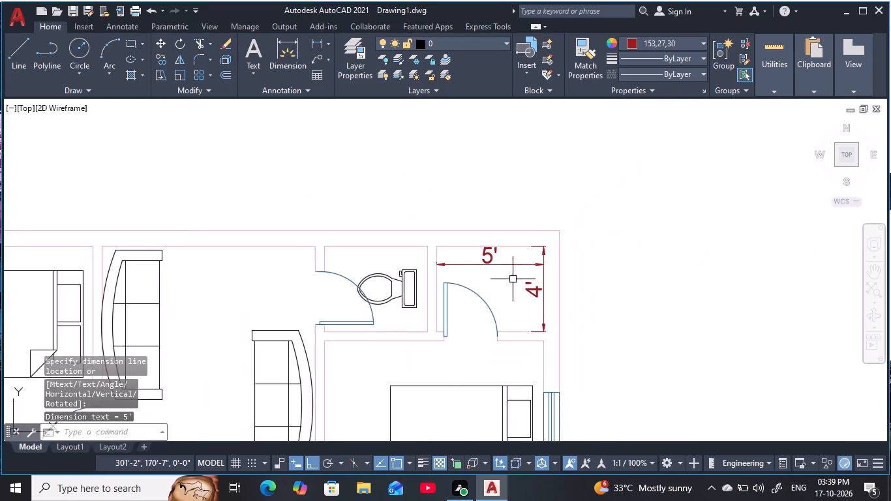
middle_click_drag(513, 279, 558, 219)
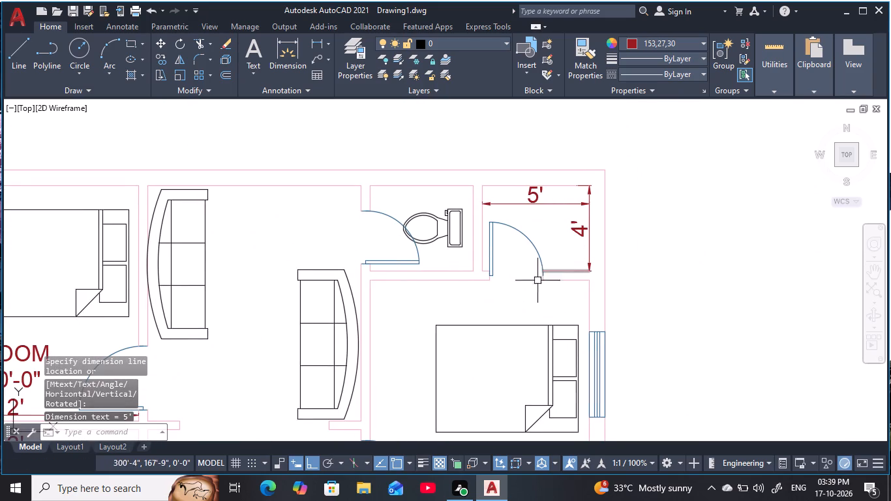
Add a horizontal linear dimension between the west and east walls of the northeast toilet, just below its north wall.
key("space")
scroll(392, 190, "up", 2)
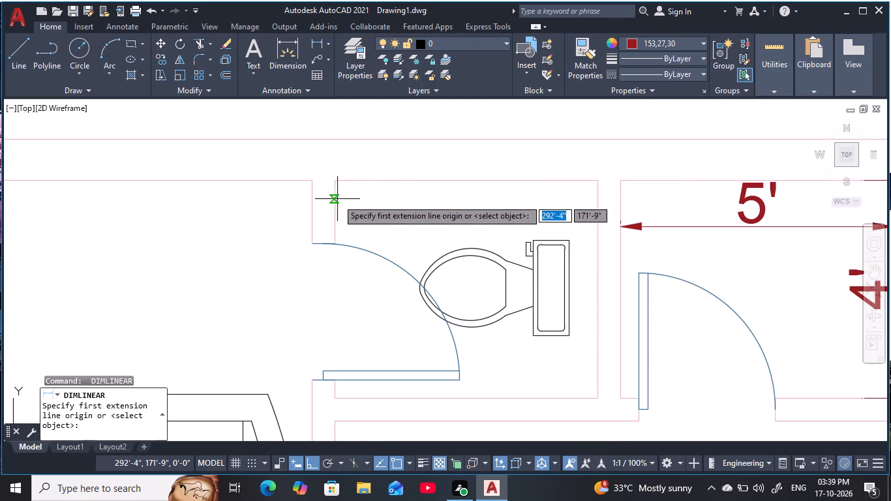
left_click(337, 199)
left_click(597, 201)
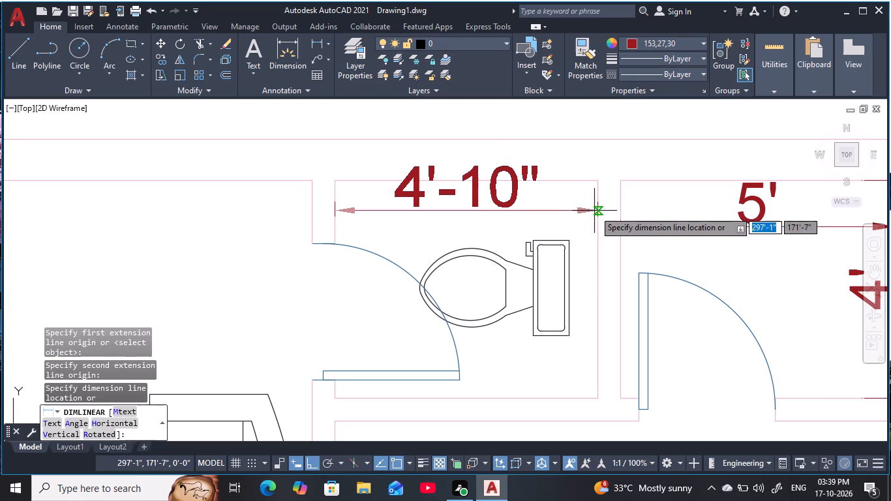
left_click(594, 211)
Add a vertical linear dimension between the south and north walls of the northeast toilet, along its east wall.
middle_click_drag(579, 221, 594, 166)
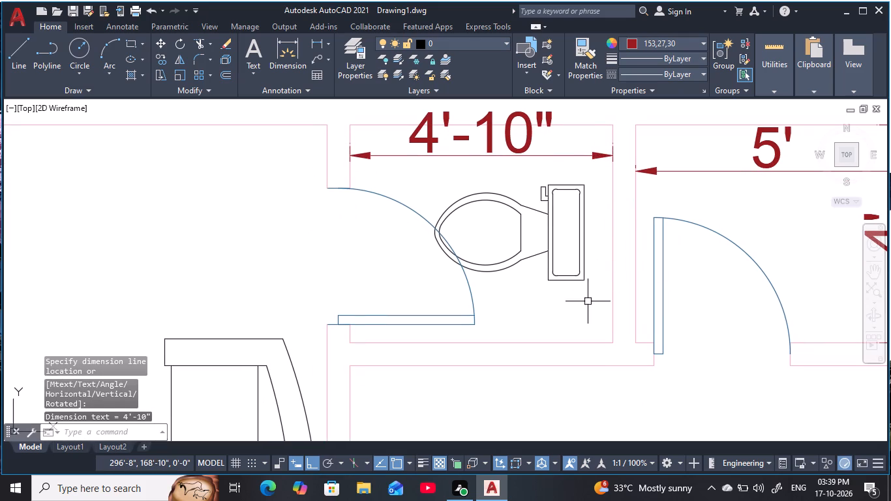
key("space")
left_click(584, 337)
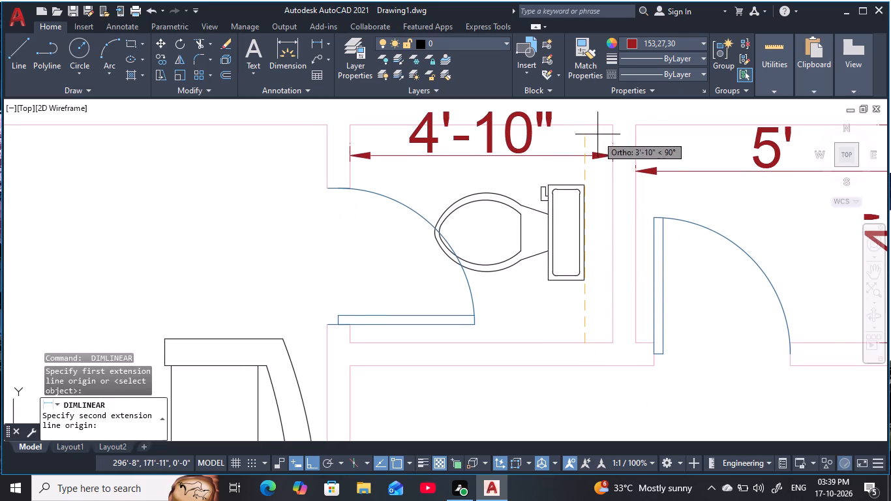
left_click(592, 126)
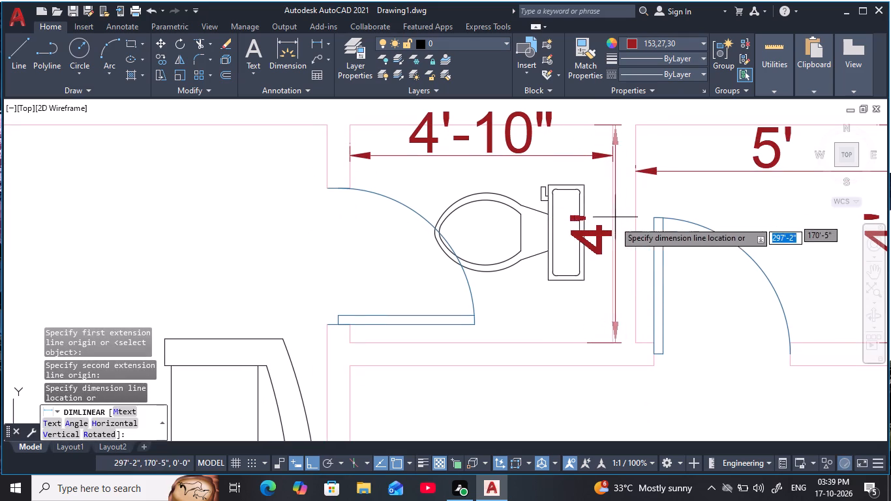
left_click(609, 230)
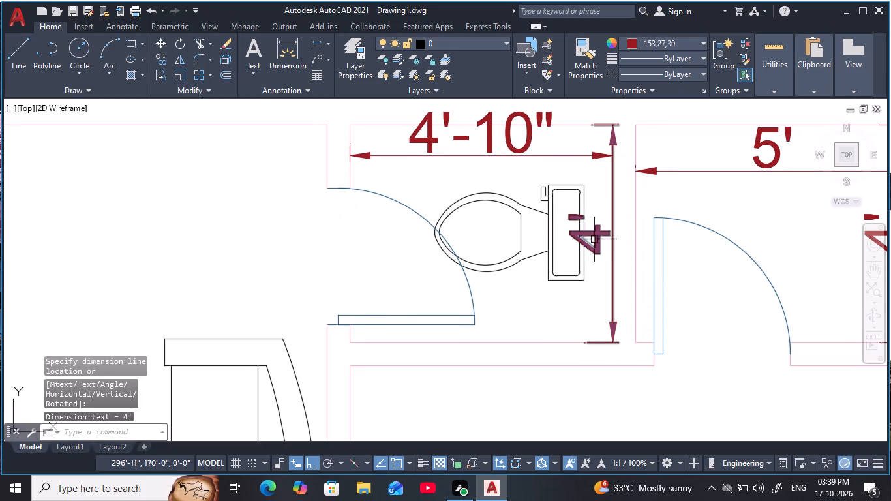
scroll(474, 275, "down", 2)
middle_click_drag(479, 279, 528, 214)
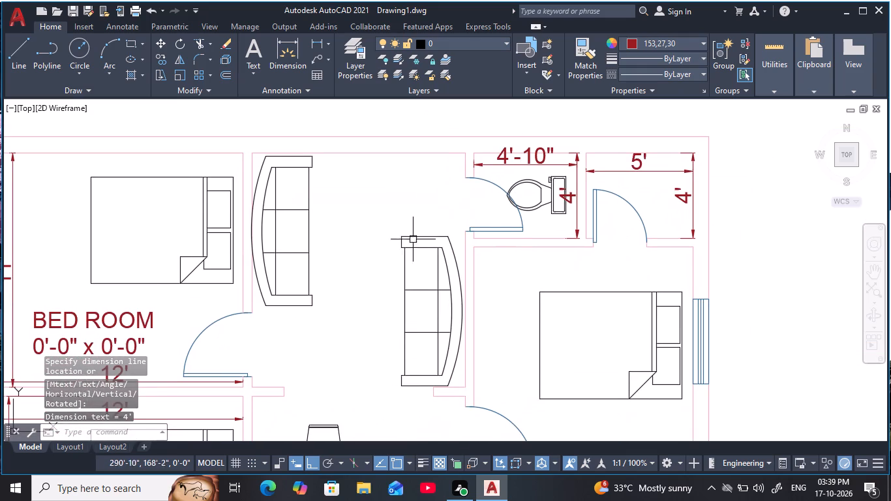
key("Escape")
key("Escape")
key("Escape")
key("Escape")
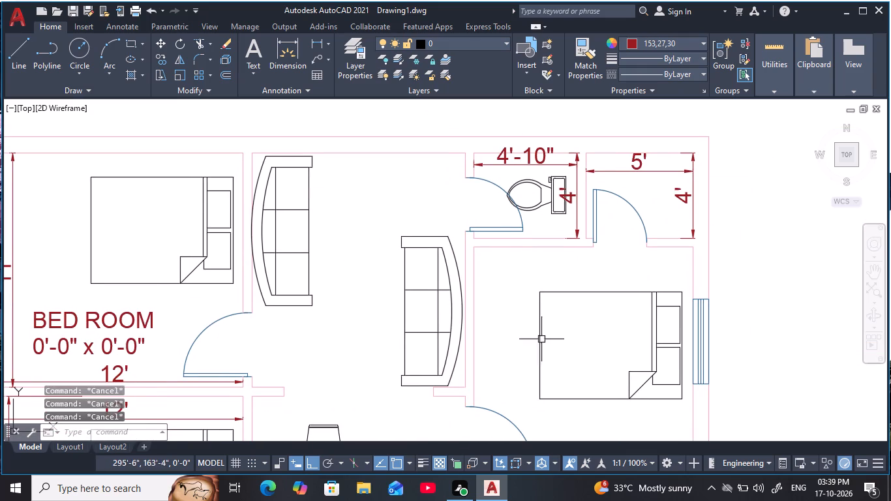
Add a horizontal linear dimension between the west and east walls of the east bedroom, just below its north wall.
middle_click_drag(519, 307, 430, 237)
key("space")
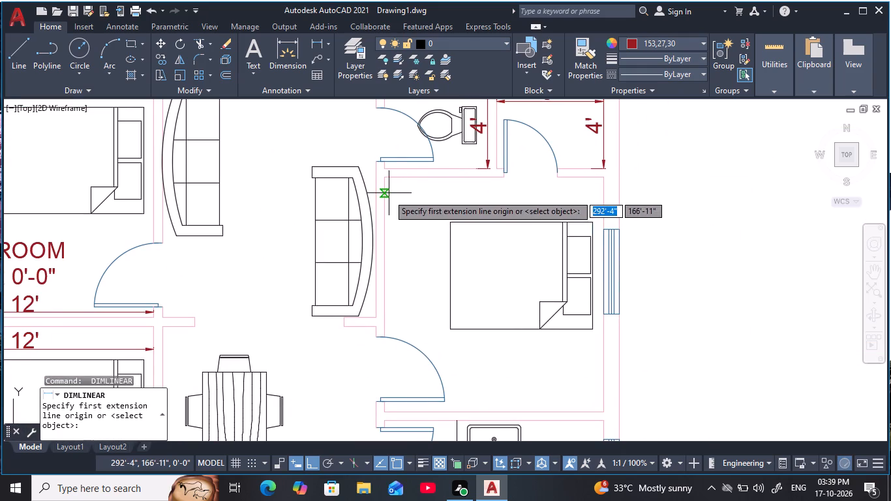
left_click(387, 194)
left_click(597, 200)
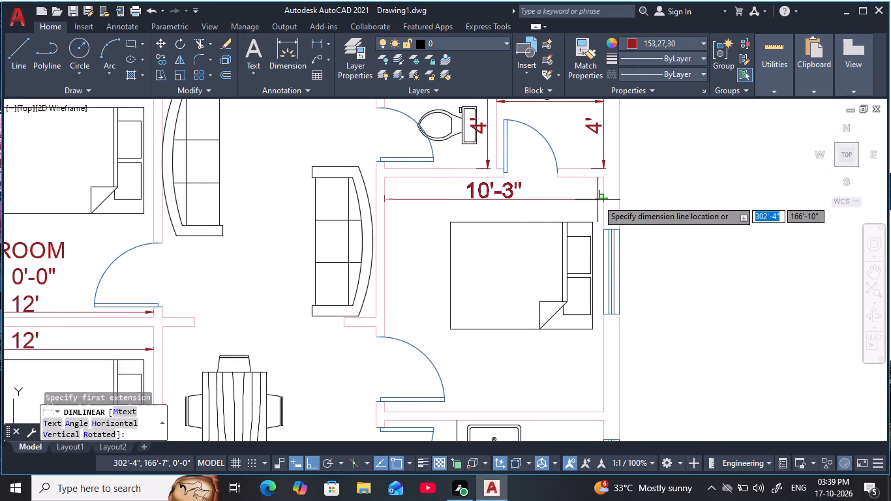
left_click(599, 196)
Add a vertical linear dimension between the south and north walls of the east bedroom, with the dimension line crossing the bed.
key("space")
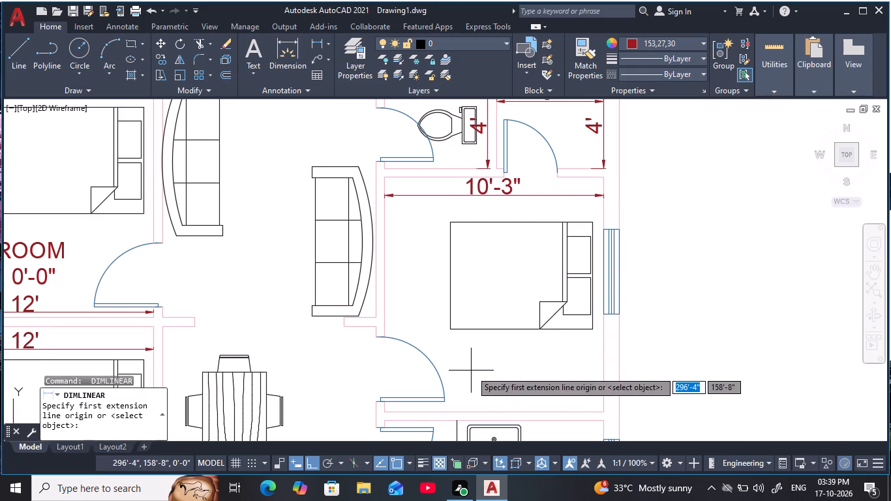
left_click(474, 405)
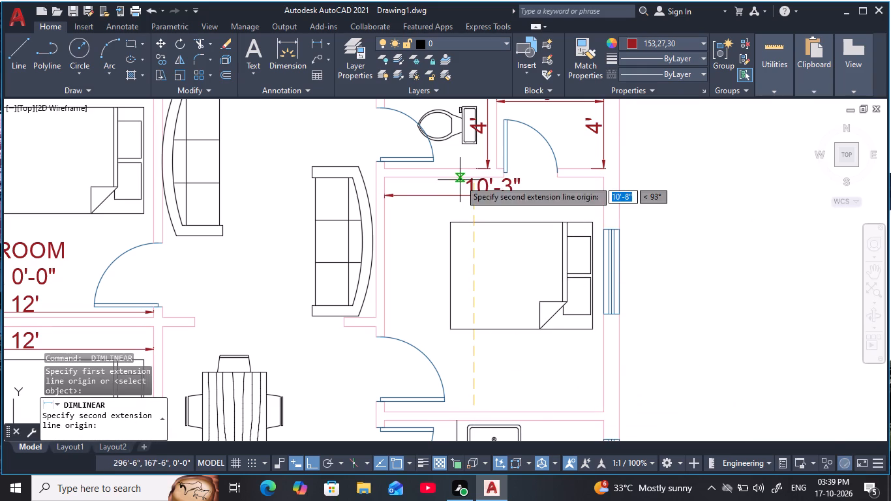
left_click(460, 180)
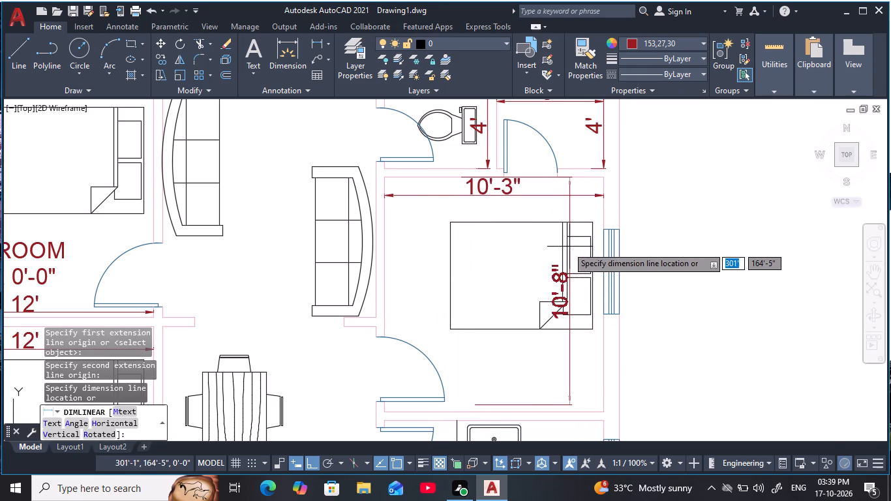
left_click(537, 242)
Add a horizontal linear dimension between the west and east walls of the northern sofa area, just below its north wall.
scroll(547, 275, "down", 2)
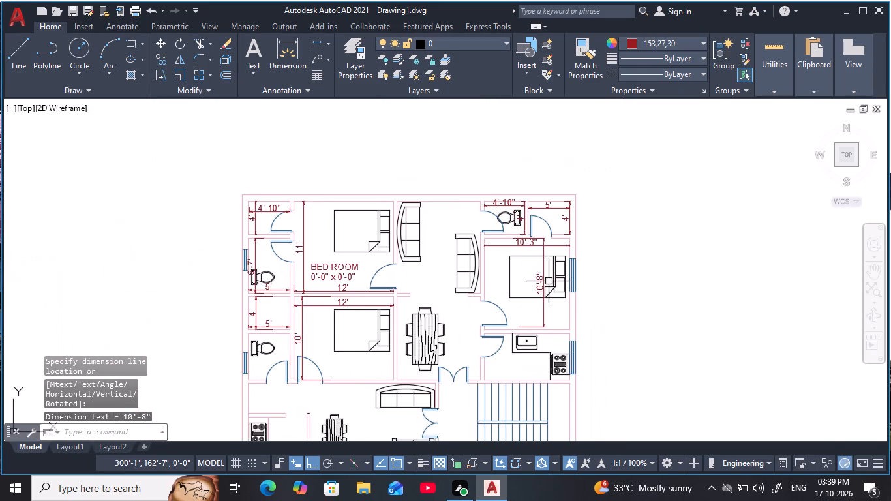
middle_click_drag(549, 281, 571, 245)
scroll(445, 176, "up", 1)
middle_click_drag(445, 179, 449, 190)
key("space")
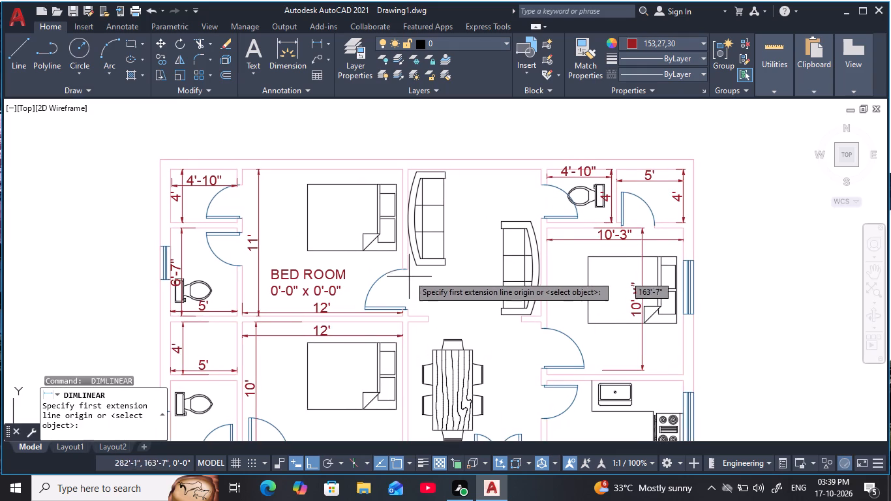
left_click(407, 269)
scroll(537, 283, "up", 2)
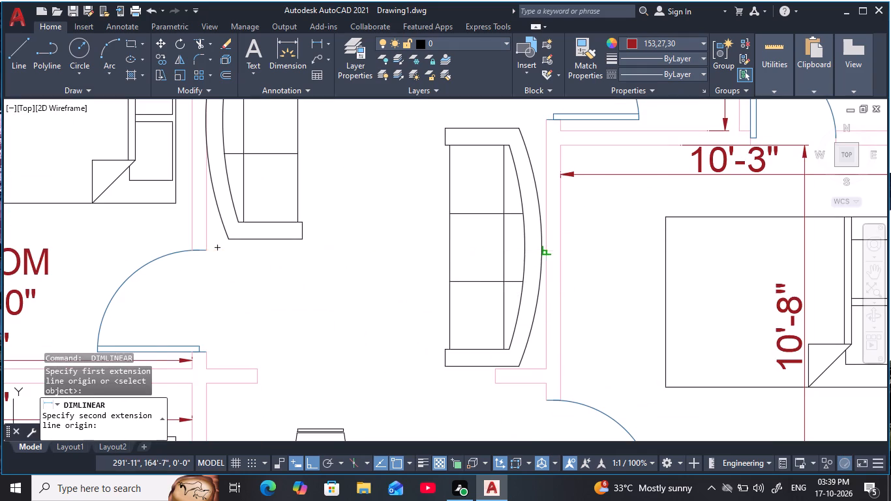
left_click(547, 252)
middle_click_drag(541, 204, 540, 312)
scroll(544, 258, "down", 1)
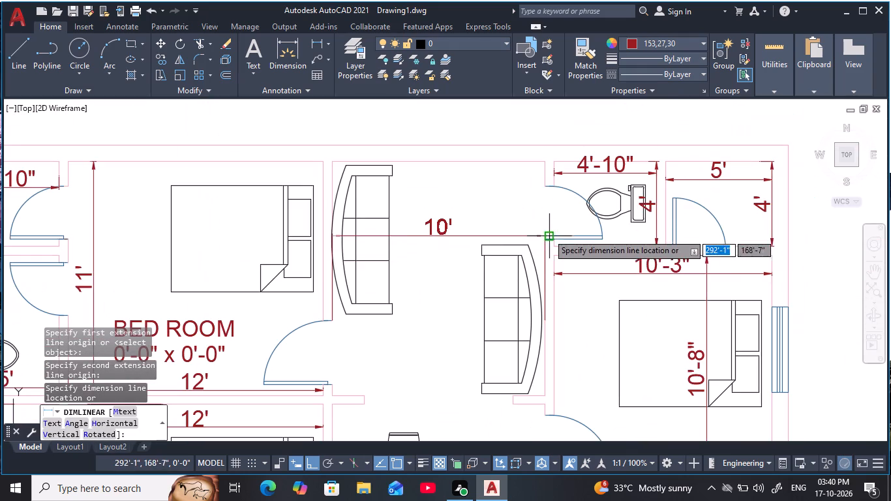
left_click(545, 193)
Add a vertical linear dimension from the wall stub south of the northern sofa area to its north wall, along the west sofa.
key("space")
middle_click_drag(429, 315, 455, 260)
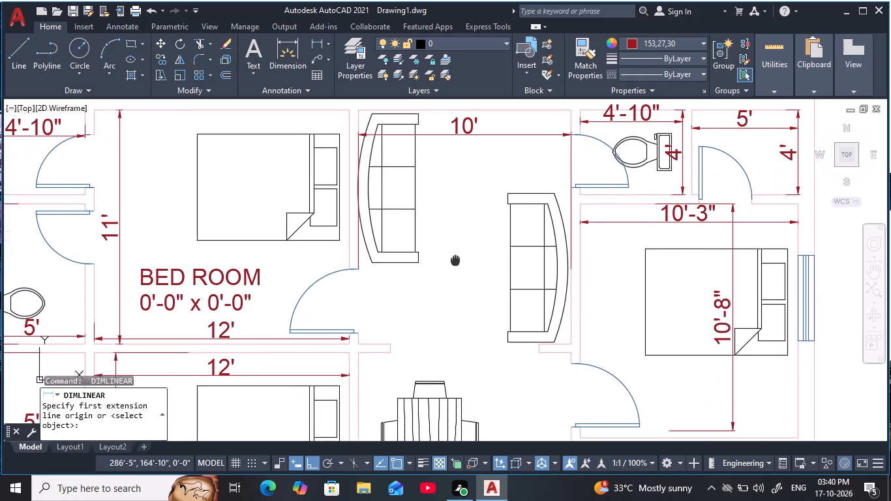
middle_click_drag(455, 260, 455, 260)
left_click(390, 339)
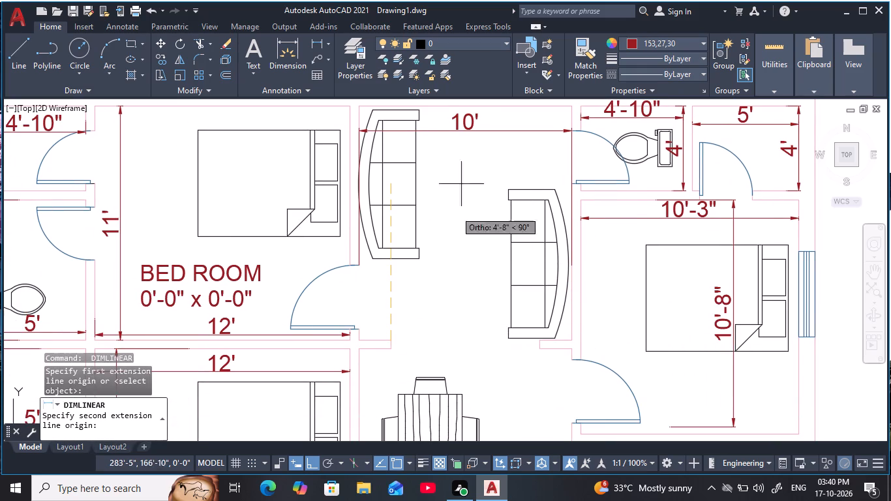
left_click(444, 108)
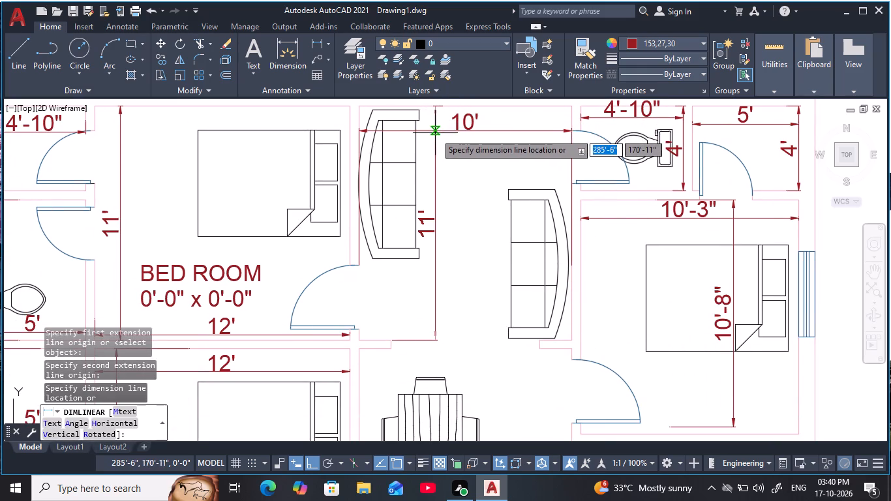
left_click(410, 145)
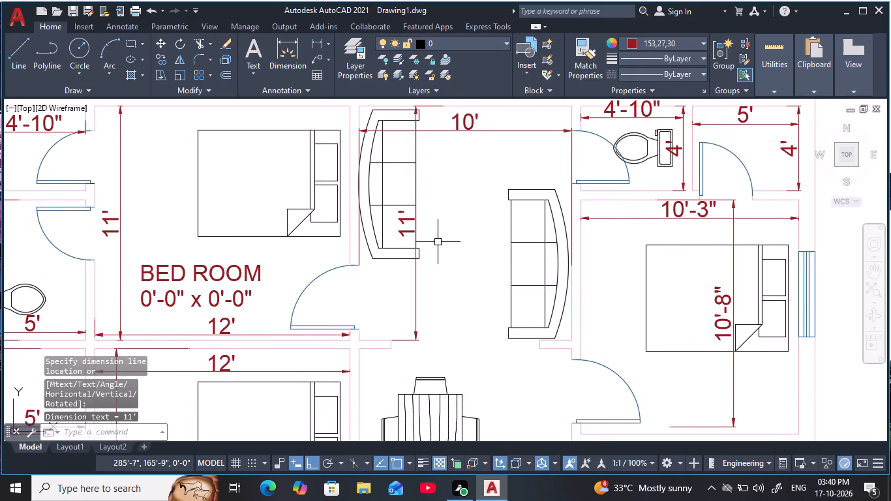
Add a horizontal linear dimension between the west and east walls of the northern dining area, just above the dining table.
scroll(438, 246, "down", 2)
middle_click_drag(438, 245, 426, 227)
middle_click_drag(400, 245, 432, 165)
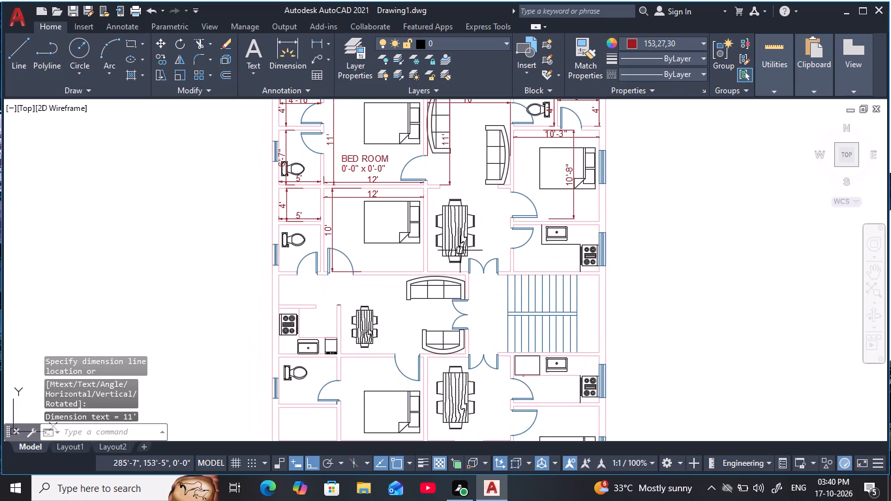
middle_click_drag(541, 254, 484, 250)
key("space")
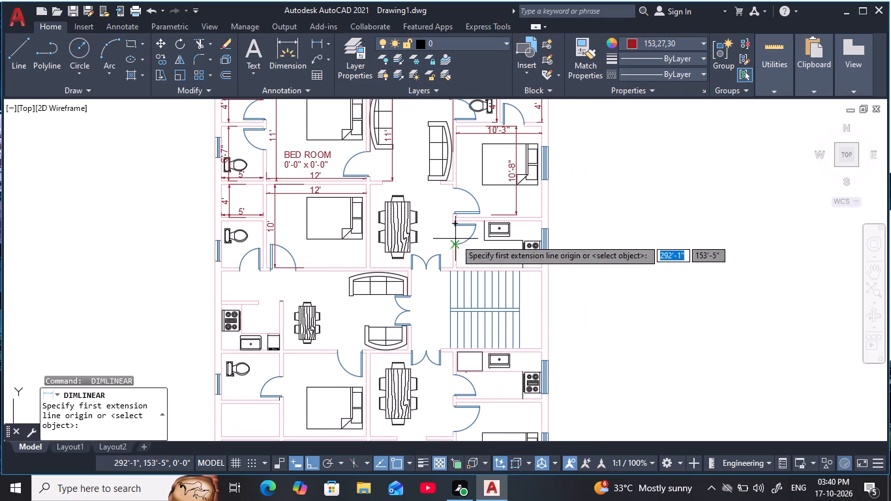
scroll(484, 254, "up", 1)
middle_click_drag(406, 182, 417, 235)
scroll(409, 222, "up", 1)
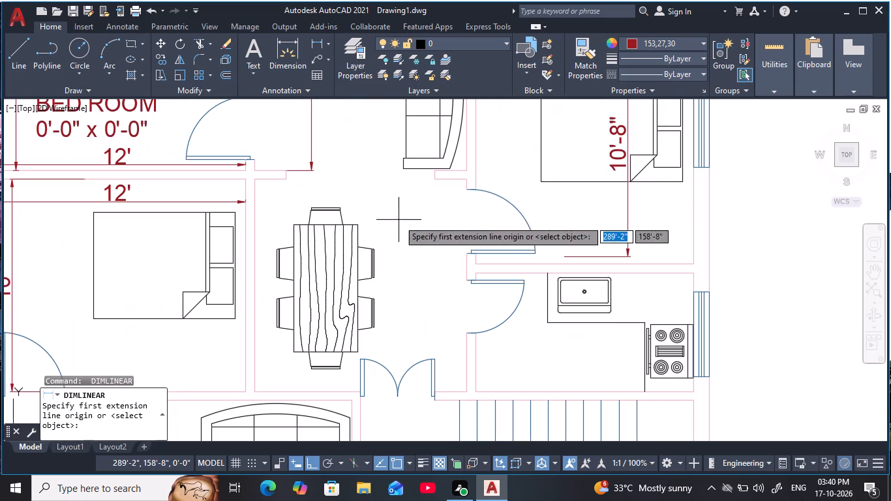
left_click(255, 190)
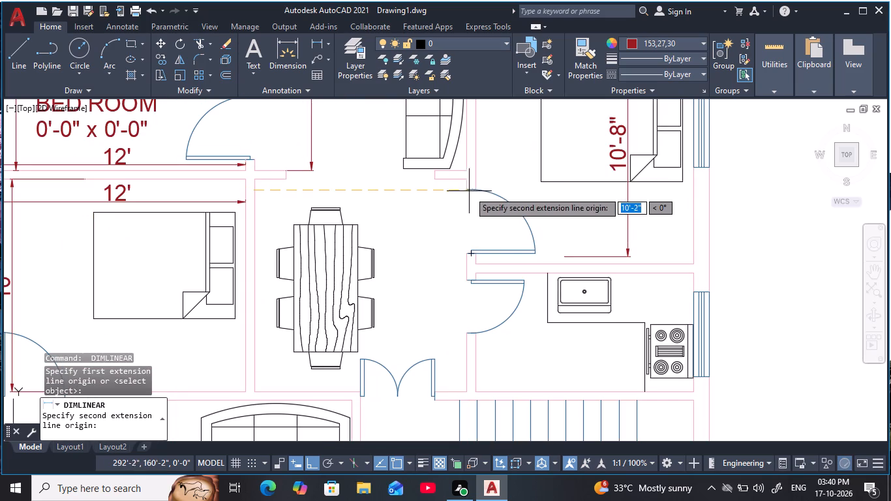
left_click(466, 187)
left_click(464, 200)
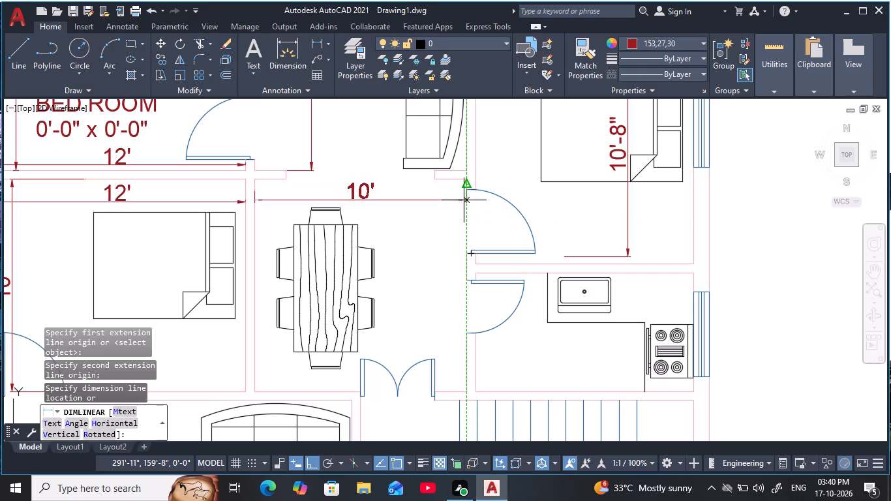
Add a vertical linear dimension from the northern dining area's south wall to the wall stub at its north end, near the west wall.
middle_click_drag(440, 230, 450, 190)
key("space")
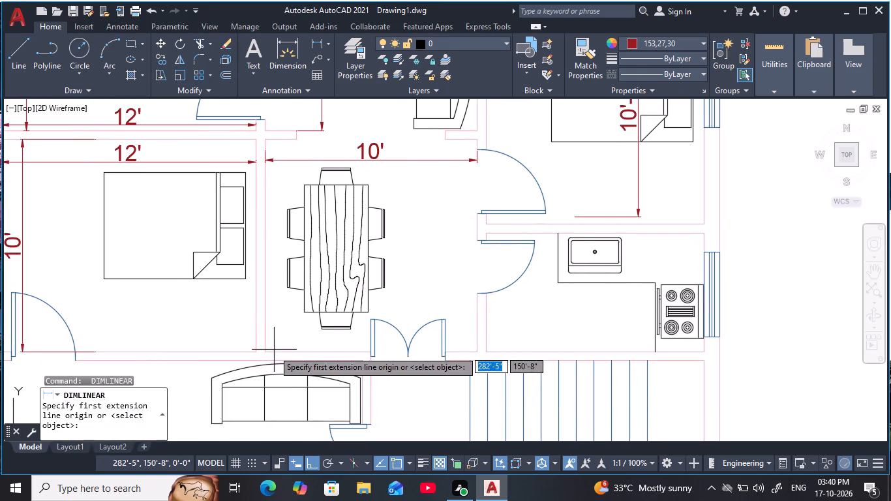
left_click(273, 350)
left_click(282, 142)
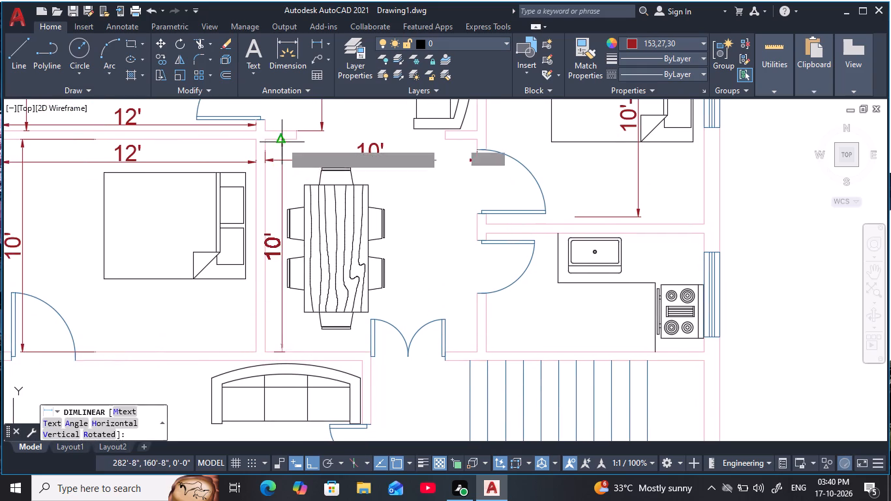
left_click(282, 216)
Add a horizontal linear dimension between the west and east walls of the kitchen north of the staircase, along its south wall.
key("space")
middle_click_drag(458, 312, 461, 251)
scroll(459, 254, "down", 1)
middle_click_drag(503, 263, 471, 270)
key("space")
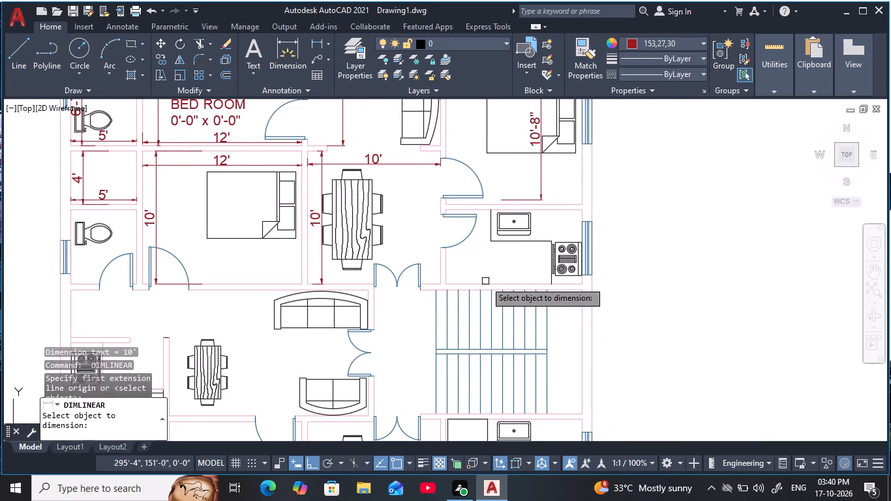
key("space")
key("space")
middle_click_drag(509, 262, 500, 263)
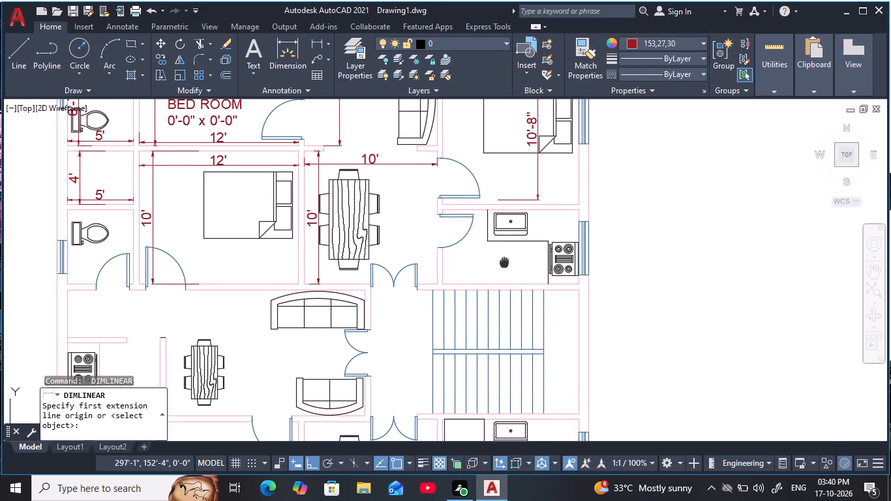
middle_click_drag(500, 263, 462, 270)
scroll(436, 281, "up", 2)
left_click(338, 279)
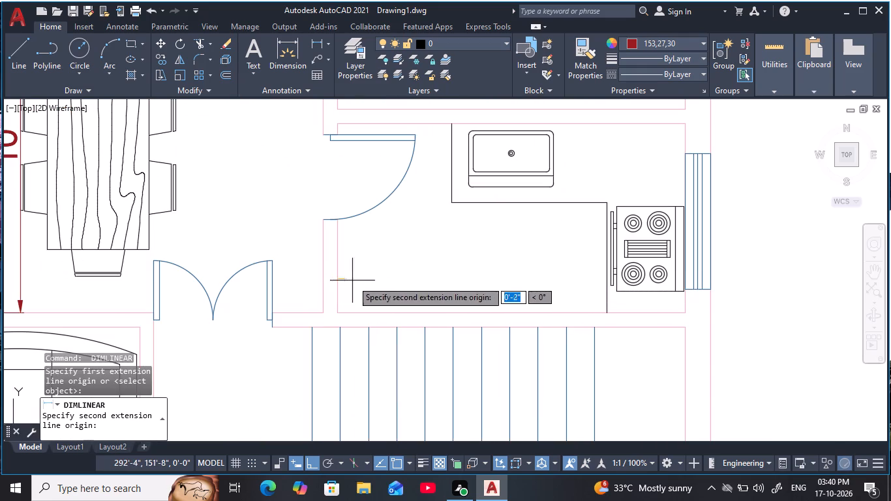
left_click(682, 313)
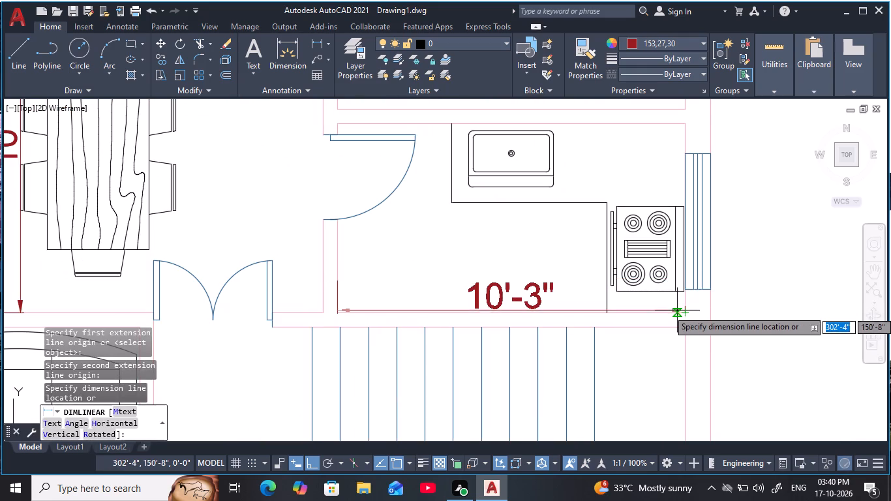
left_click(677, 310)
Add a vertical linear dimension between the south and north walls of that kitchen, between the sink and the stove.
key("space")
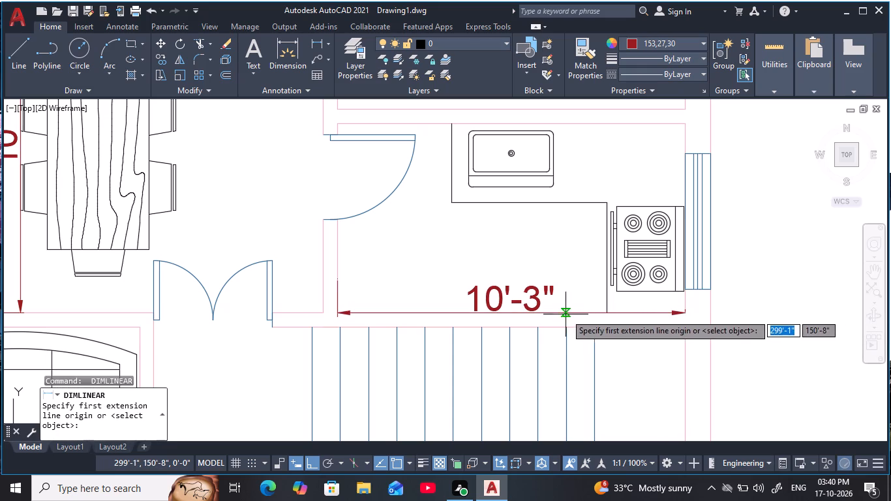
left_click(567, 312)
left_click(577, 128)
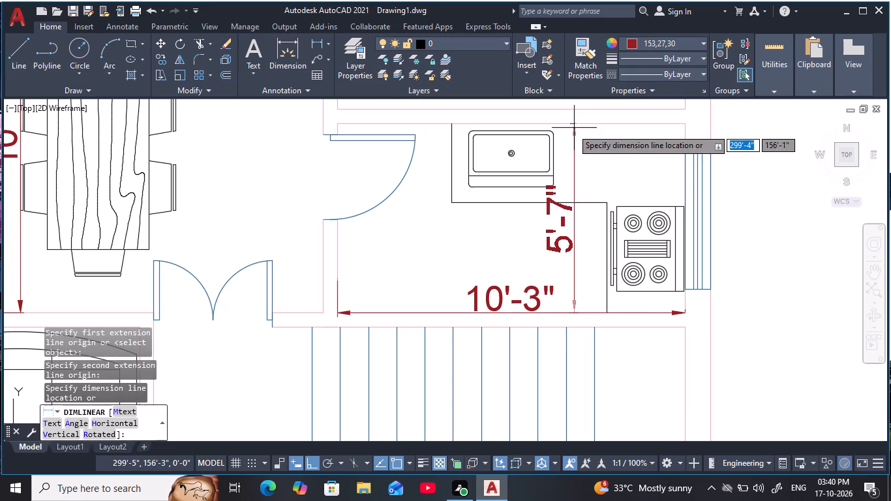
left_click(577, 175)
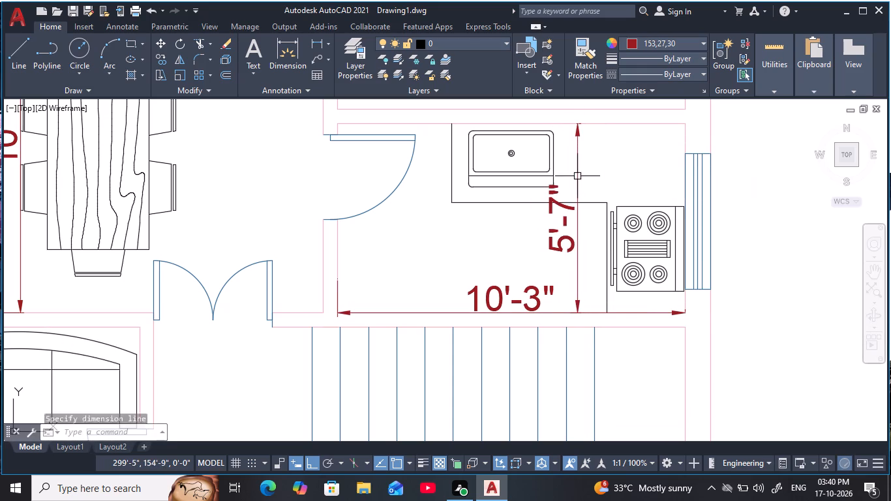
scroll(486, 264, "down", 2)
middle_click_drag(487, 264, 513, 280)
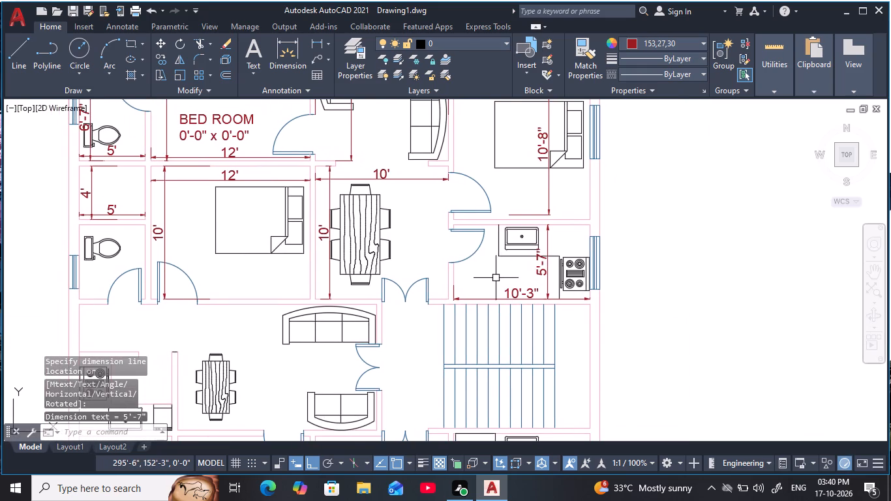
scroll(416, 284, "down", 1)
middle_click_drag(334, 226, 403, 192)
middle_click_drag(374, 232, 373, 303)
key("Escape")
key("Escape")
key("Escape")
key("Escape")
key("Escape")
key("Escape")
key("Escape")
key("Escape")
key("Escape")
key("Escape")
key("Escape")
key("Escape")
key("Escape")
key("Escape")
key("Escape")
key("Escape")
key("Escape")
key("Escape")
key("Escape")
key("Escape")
Open the size line of the northwest bedroom's BED ROOM label for editing.
scroll(356, 209, "up", 1)
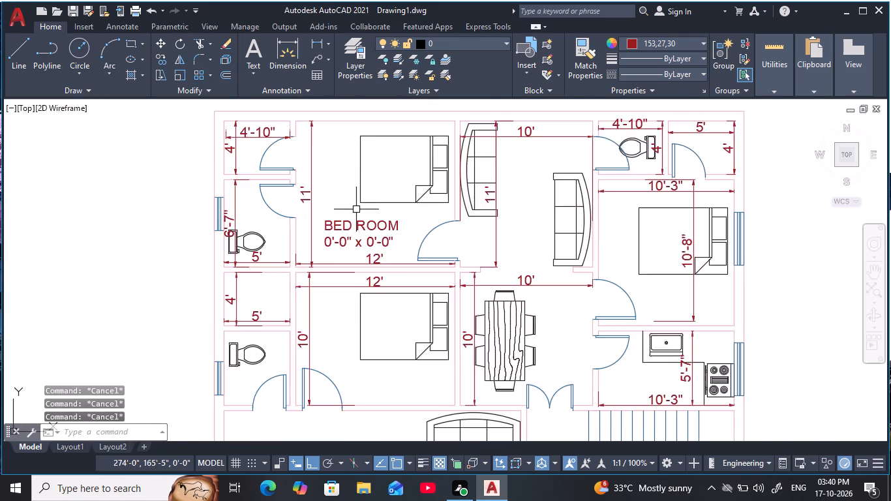
scroll(356, 209, "up", 1)
middle_click_drag(356, 209, 428, 247)
key("Escape")
key("Escape")
left_click(424, 265)
key("Escape")
key("Escape")
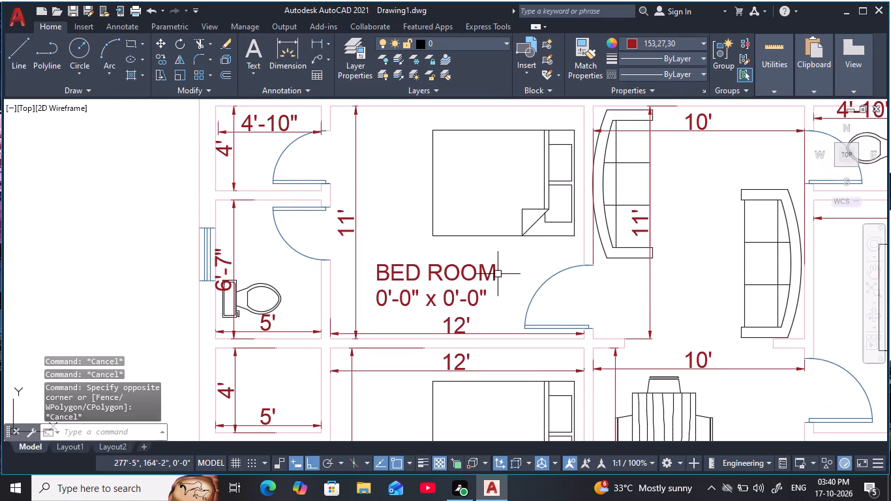
key("Escape")
double_click(464, 301)
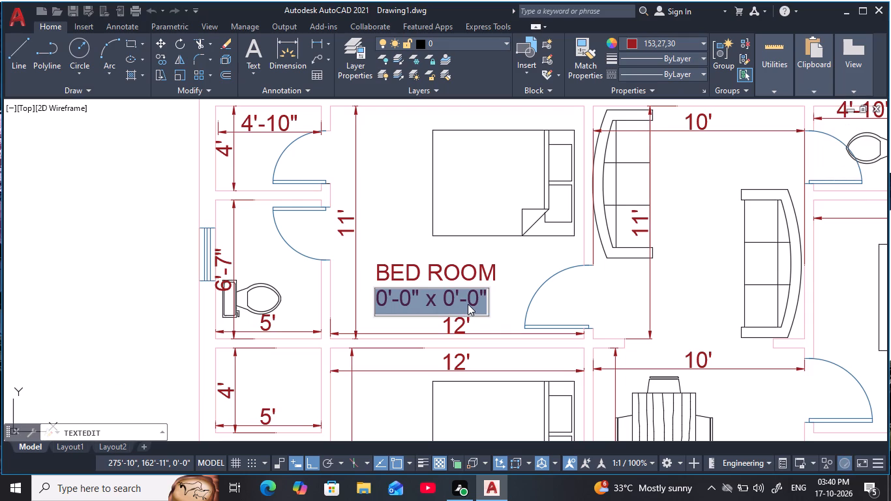
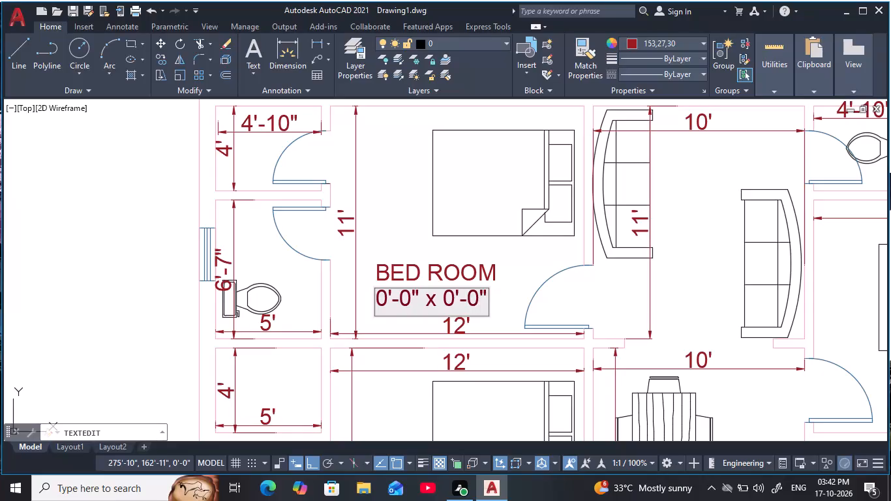
Set the size text under the upper BED ROOM label to 12'-0" x 11'-0".
key("BackSpace")
scroll(530, 293, "down", 1)
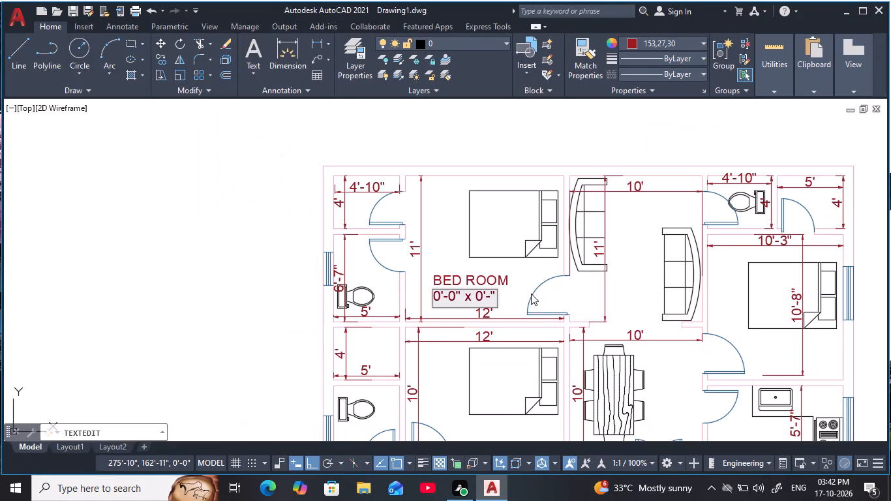
middle_click_drag(531, 294, 521, 297)
scroll(499, 298, "up", 1)
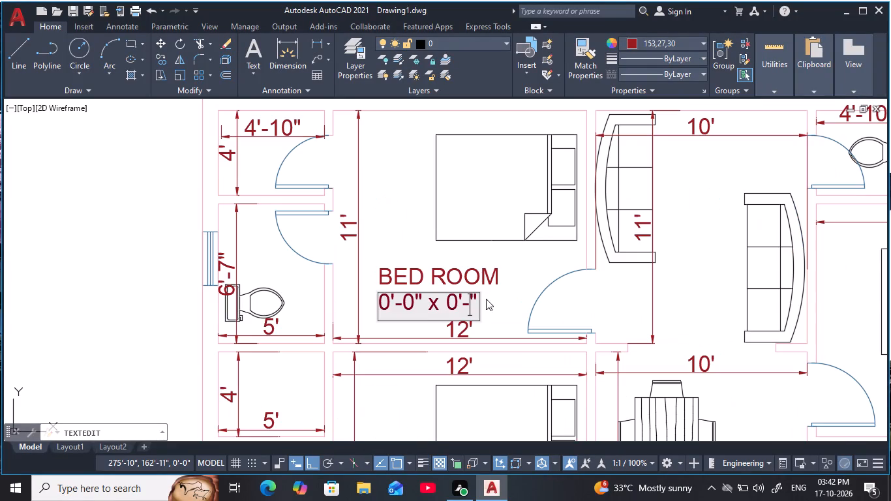
left_click(417, 305)
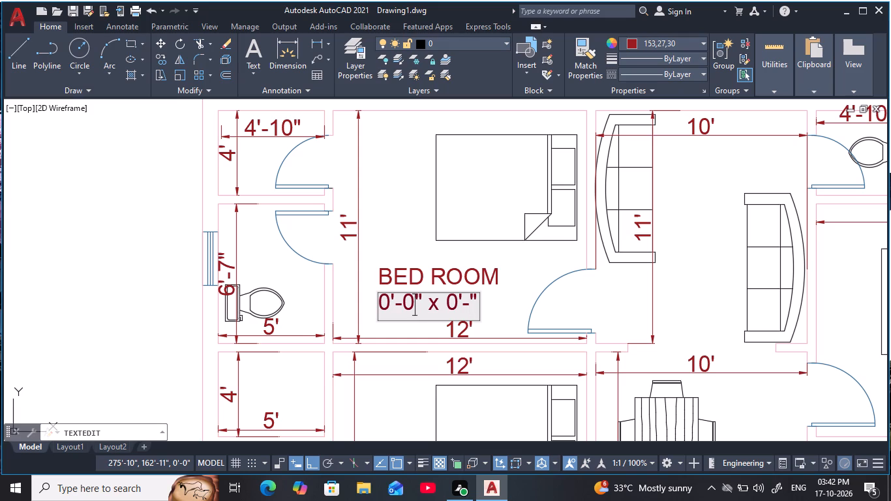
left_click(391, 301)
key("BackSpace")
type("12")
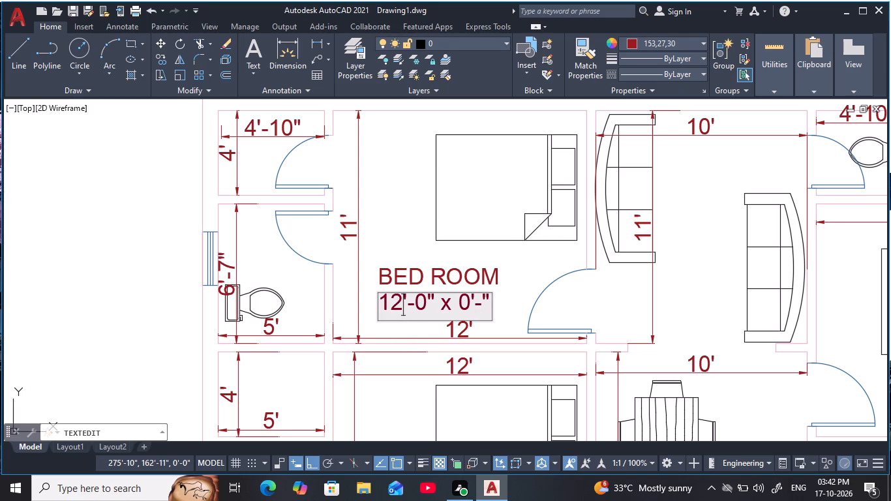
left_click(468, 305)
key("BackSpace")
key("1")
key("1")
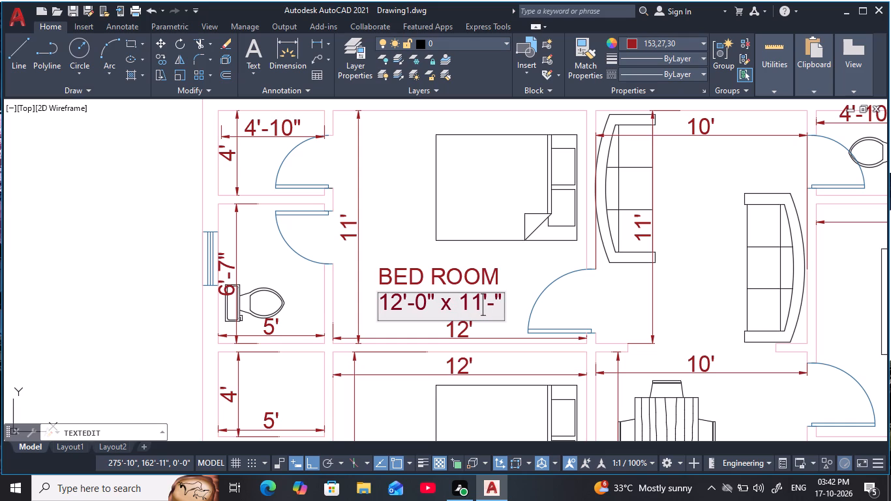
left_click(492, 307)
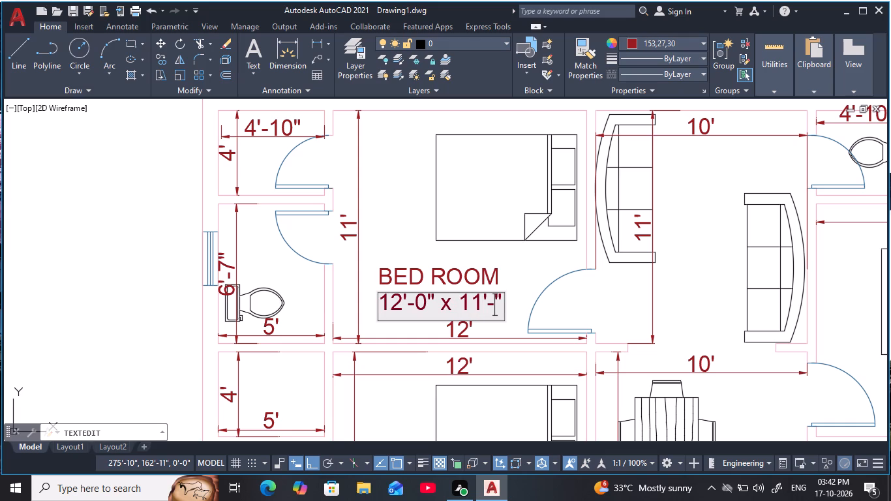
left_click(493, 301)
key("0")
key("Return")
scroll(479, 311, "down", 2)
middle_click_drag(479, 309, 464, 309)
scroll(462, 301, "up", 2)
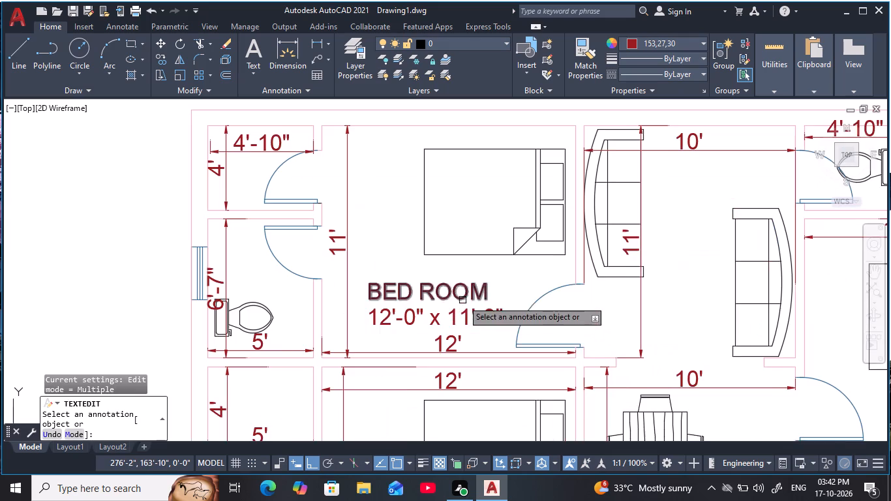
middle_click_drag(462, 300, 438, 299)
key("Escape")
key("Escape")
key("Escape")
Copy the BED ROOM label and its size text into the 10'-3" wide bedroom above the kitchen, just below the bed.
left_click(438, 299)
left_click(445, 299)
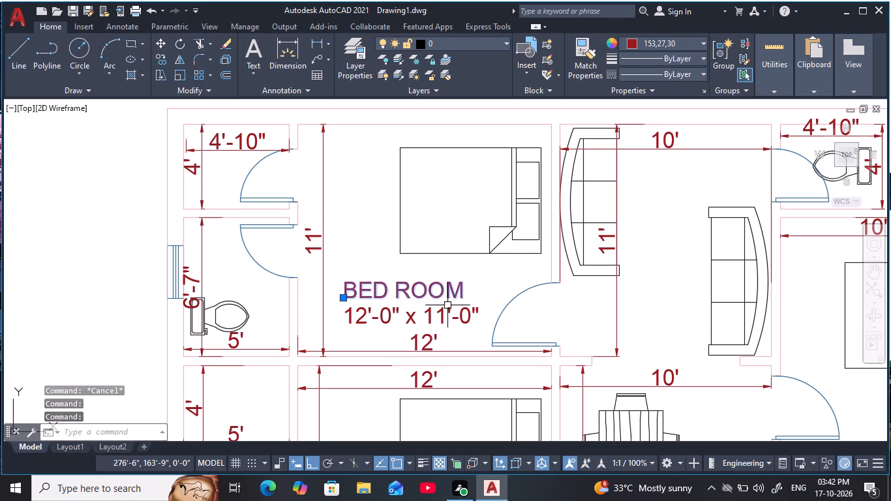
key("Escape")
key("Escape")
left_click(444, 294)
left_click(448, 316)
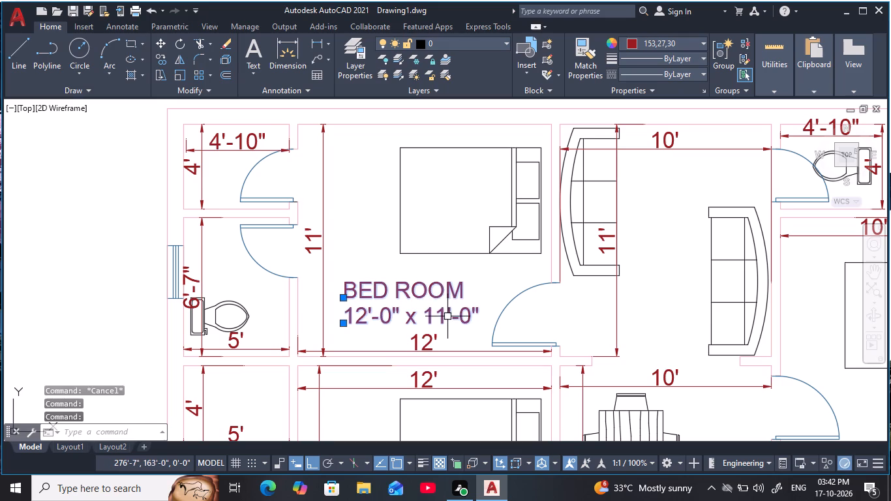
key("c")
type("o")
key("space")
left_click(432, 301)
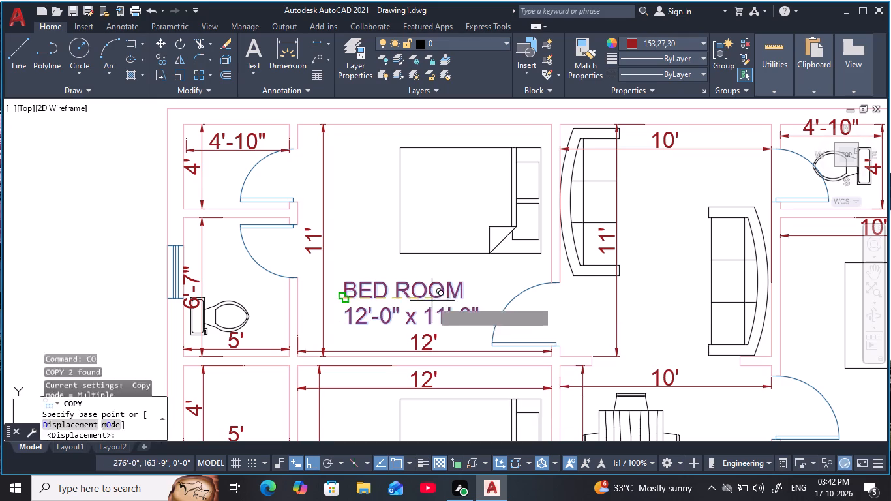
middle_click_drag(588, 301, 309, 261)
scroll(452, 283, "down", 1)
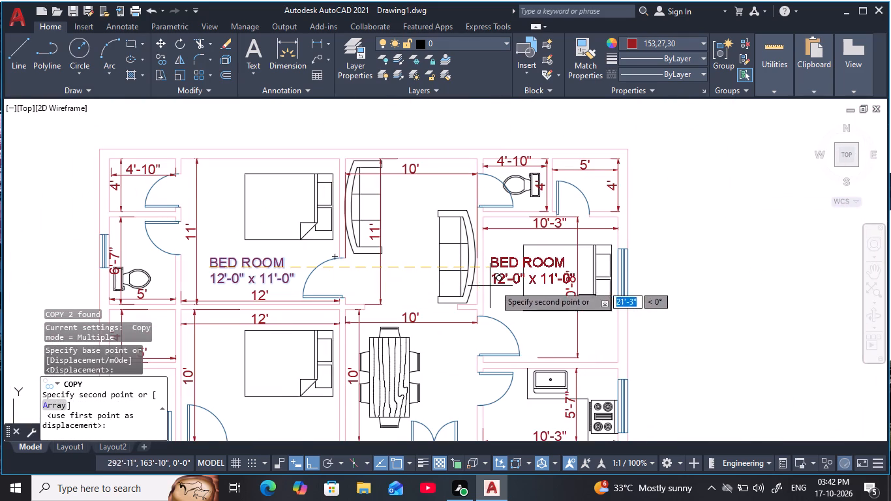
scroll(495, 285, "up", 1)
middle_click_drag(495, 285, 478, 277)
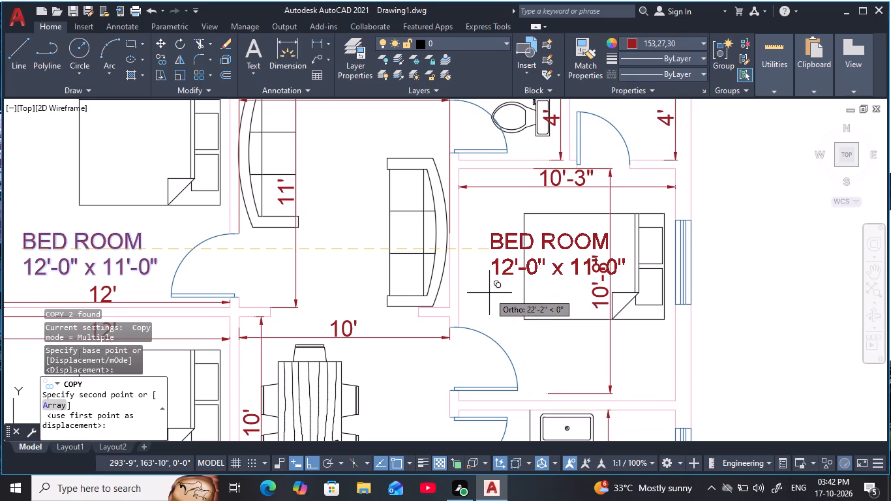
key("F8")
middle_click_drag(506, 305, 460, 242)
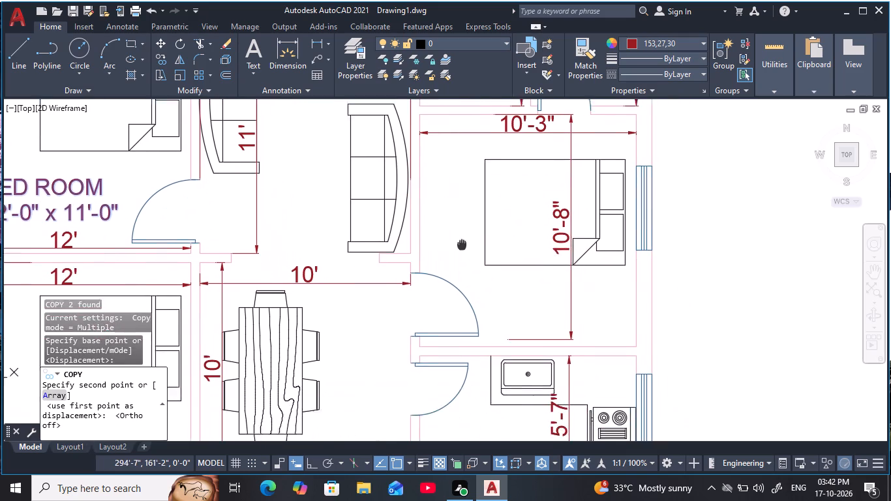
middle_click_drag(460, 242, 459, 238)
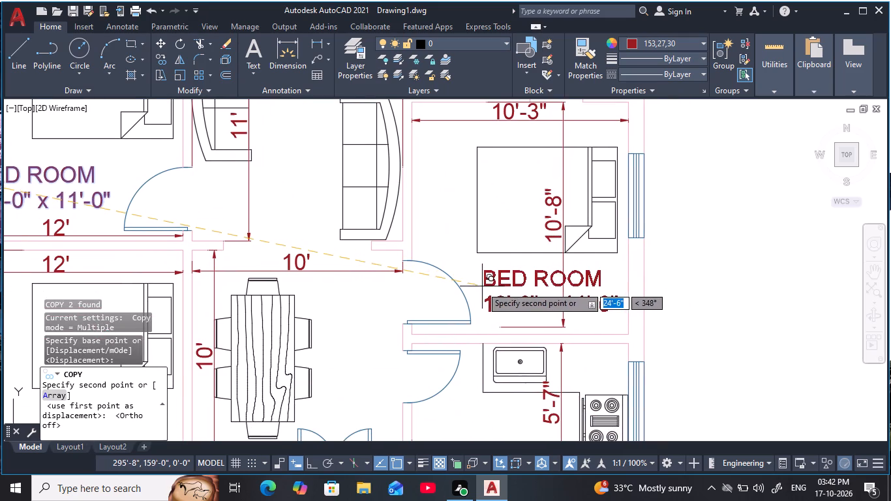
left_click(481, 286)
Place another copy of the room label and size text in the living area between the two sofas.
scroll(505, 288, "down", 1)
middle_click_drag(505, 288, 539, 273)
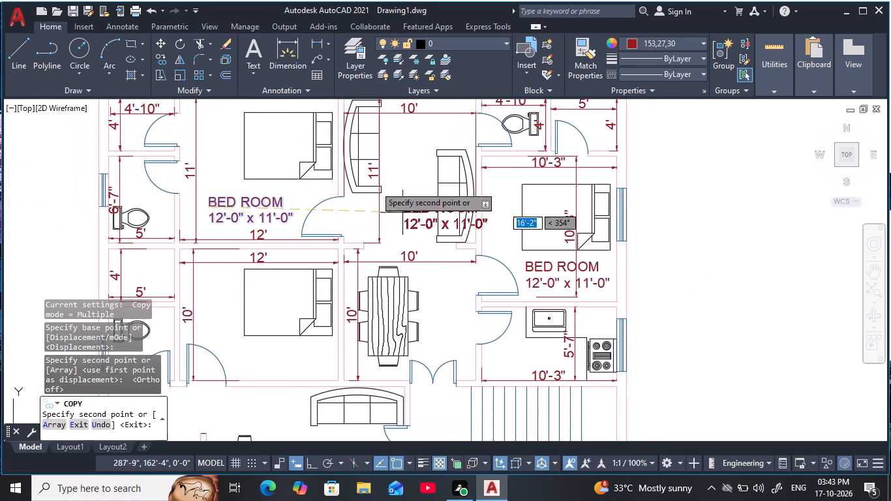
middle_click_drag(354, 157, 367, 229)
scroll(402, 215, "up", 2)
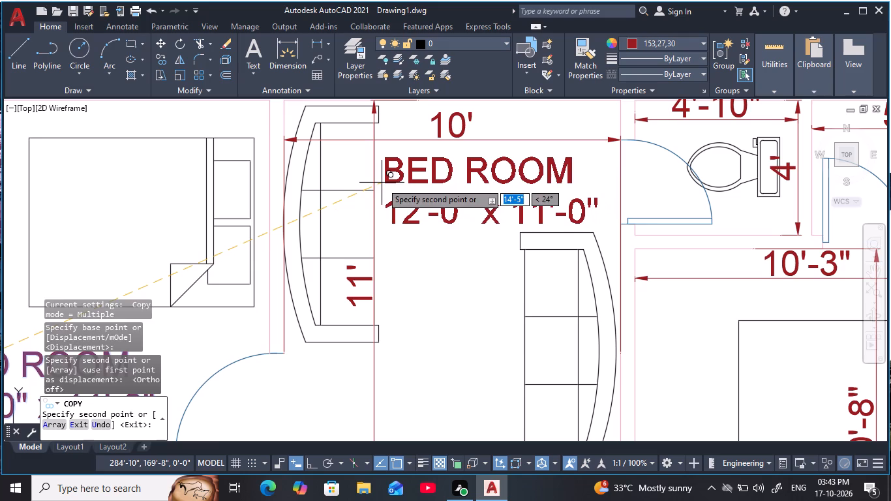
left_click(382, 183)
Place another copy of the label and size text below the bed in the 12' by 10' bedroom and end copying.
scroll(419, 226, "down", 2)
middle_click_drag(428, 252, 463, 178)
middle_click_drag(479, 301, 461, 239)
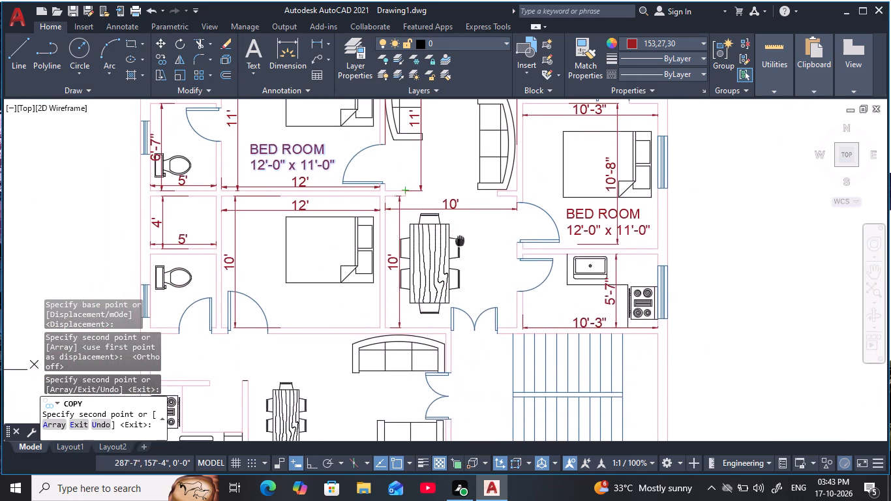
scroll(453, 244, "up", 1)
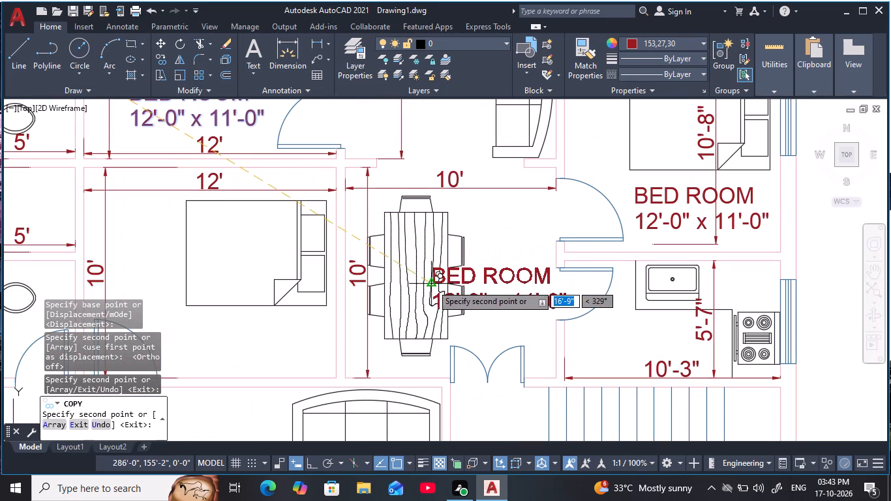
middle_click_drag(418, 222, 427, 273)
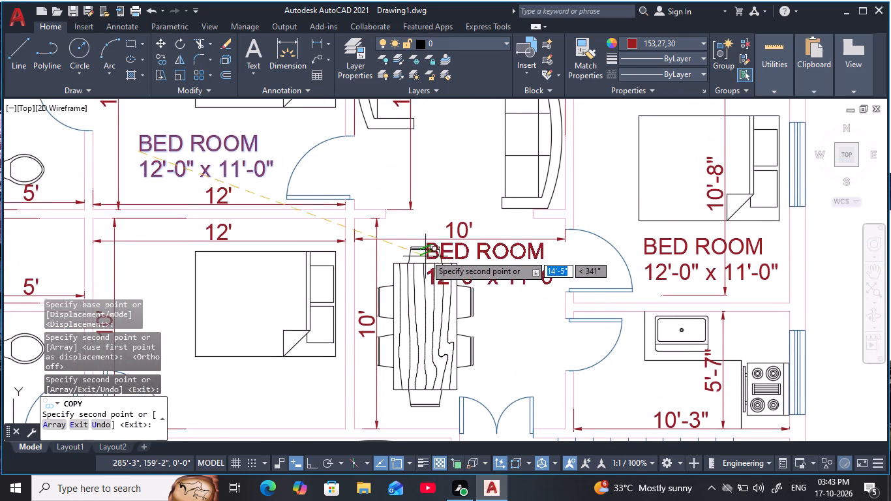
scroll(437, 275, "down", 2)
middle_click_drag(438, 276, 477, 243)
scroll(374, 280, "up", 2)
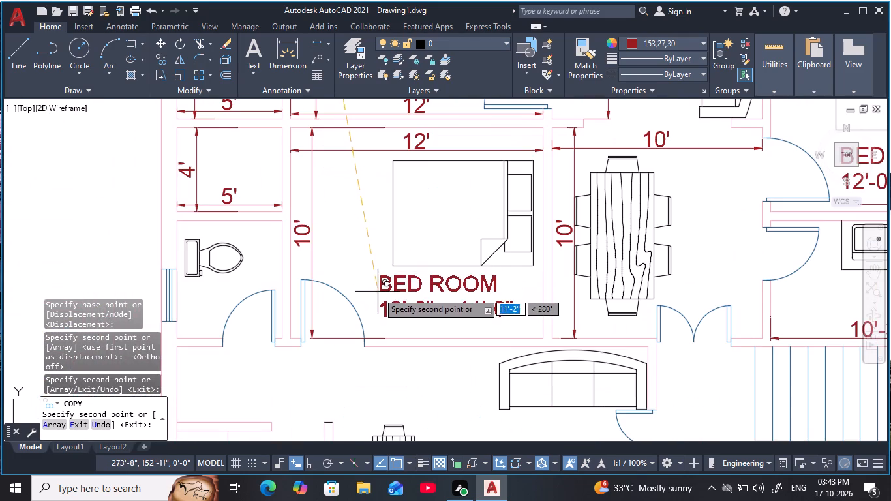
left_click(378, 293)
scroll(372, 273, "down", 1)
middle_click_drag(372, 268, 351, 205)
middle_click_drag(371, 281, 367, 277)
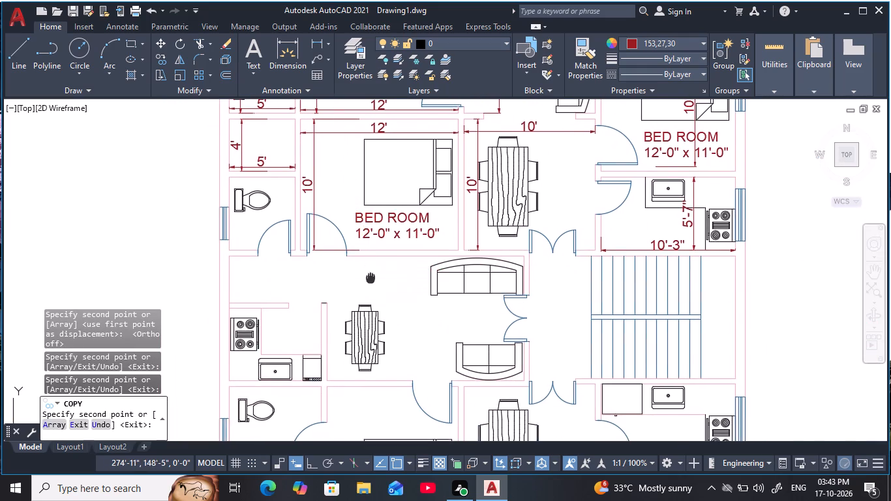
middle_click_drag(367, 277, 302, 244)
scroll(370, 267, "down", 1)
middle_click_drag(407, 303, 405, 284)
key("Escape")
key("Escape")
Set the size text under the BED ROOM label above the kitchen to 10'-3" x 10'-8".
middle_click_drag(419, 232, 416, 282)
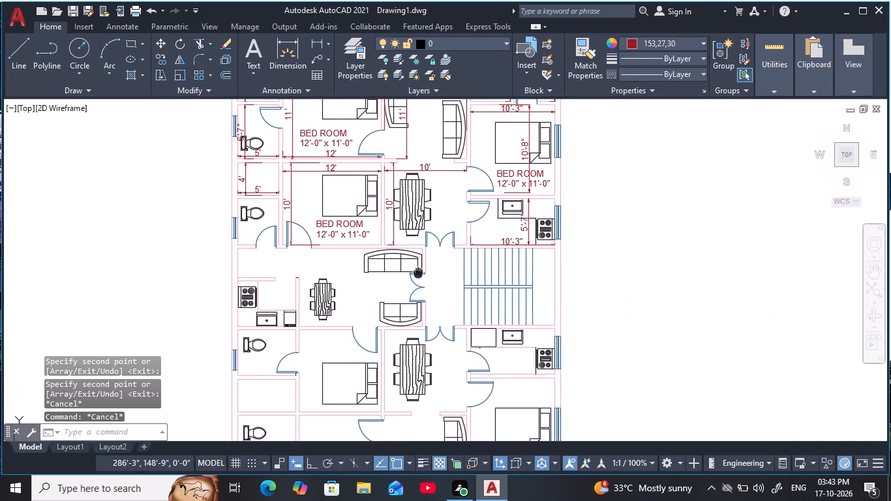
middle_click_drag(416, 282, 414, 295)
scroll(494, 232, "up", 2)
middle_click_drag(492, 227, 362, 313)
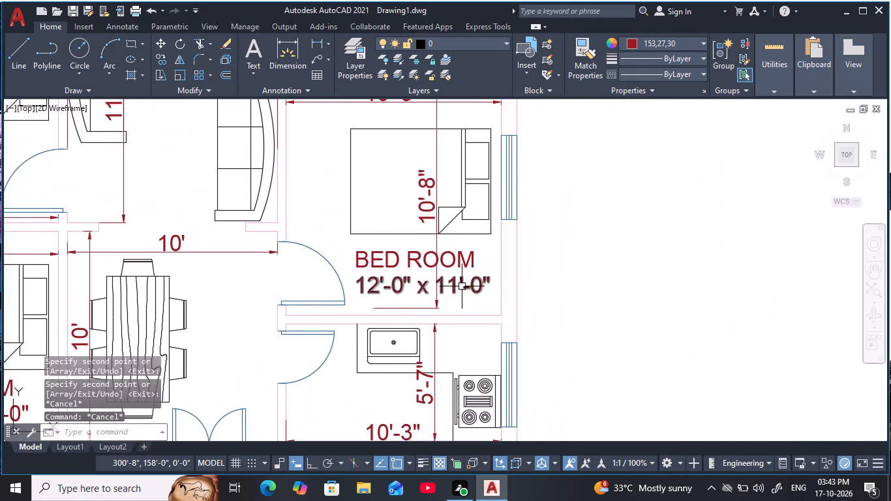
double_click(462, 286)
double_click(476, 286)
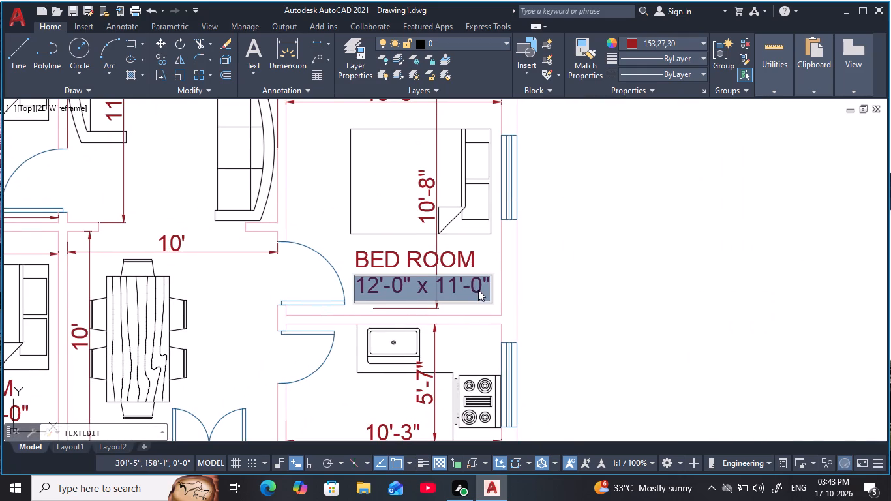
middle_click_drag(463, 320, 464, 342)
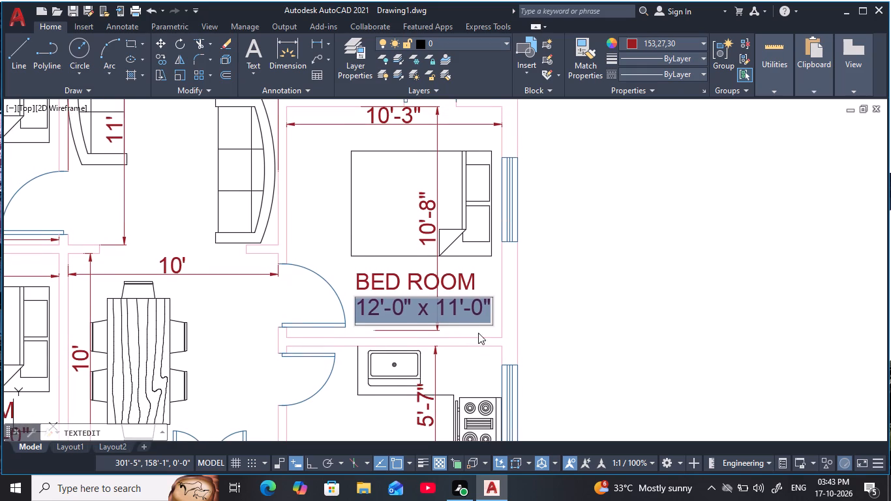
left_click(400, 322)
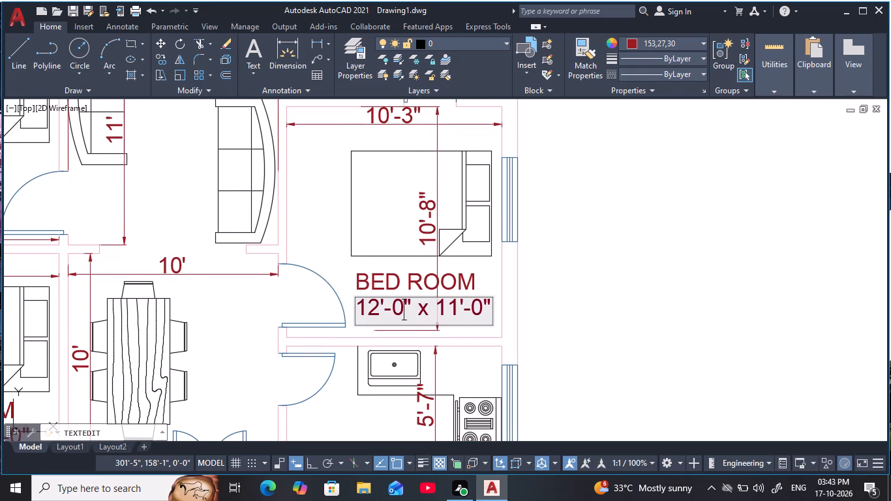
key("BackSpace")
key("3")
left_click(379, 306)
key("BackSpace")
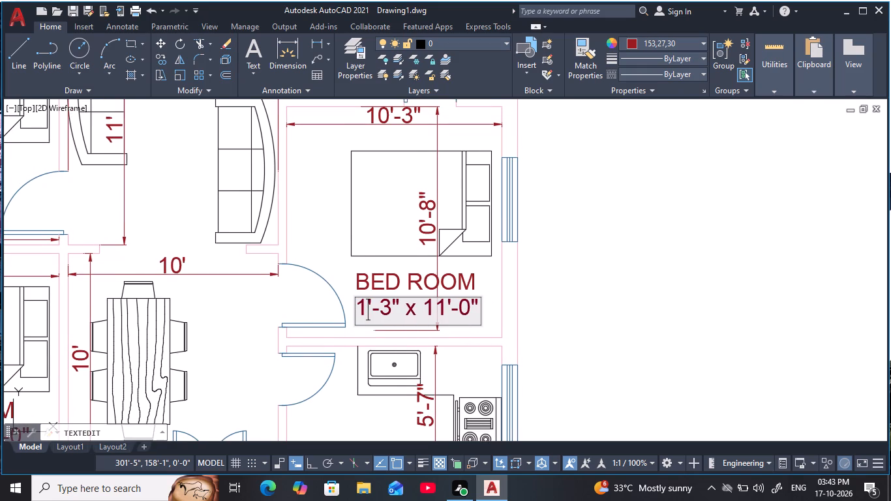
key("3")
key("BackSpace")
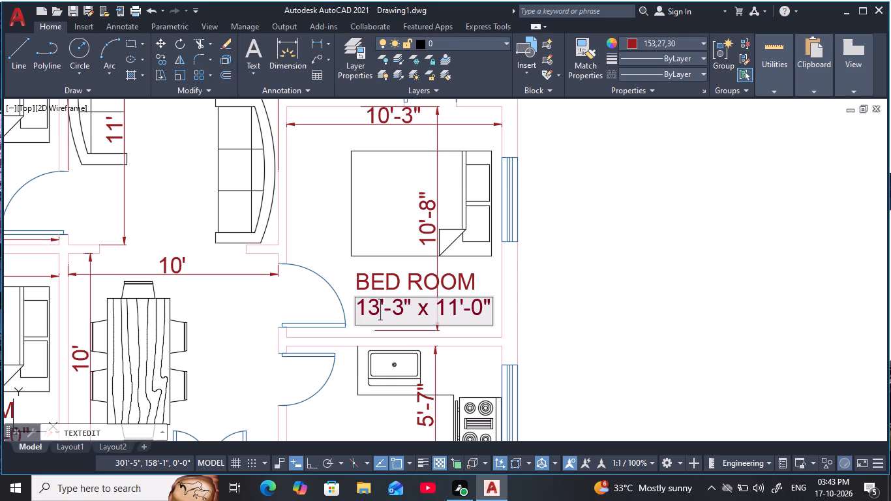
key("0")
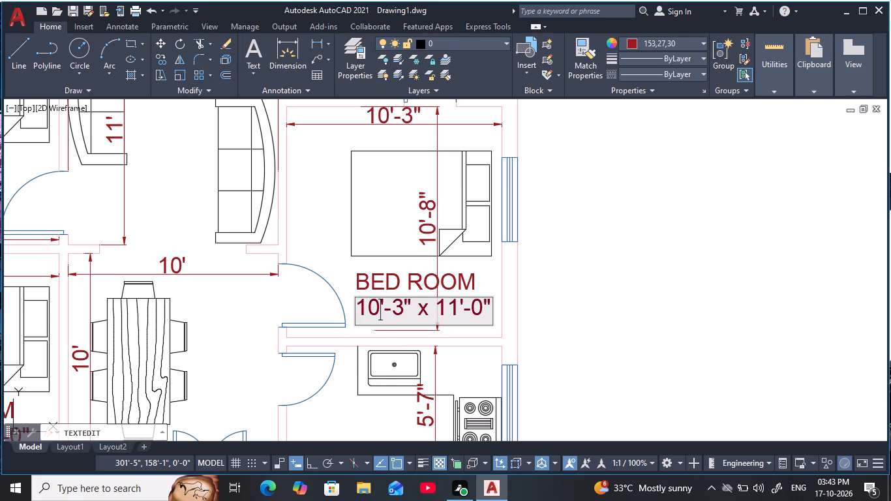
left_click(455, 309)
key("BackSpace")
key("0")
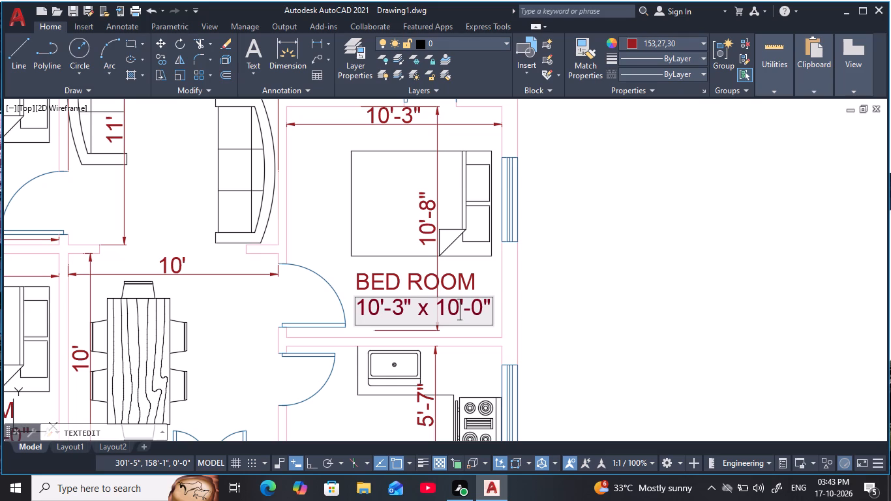
left_click(483, 311)
key("BackSpace")
key("8")
key("Return")
Set the size text of the lower BED ROOM beside the dining table to 12'-0" x 10'-0".
scroll(471, 324, "down", 2)
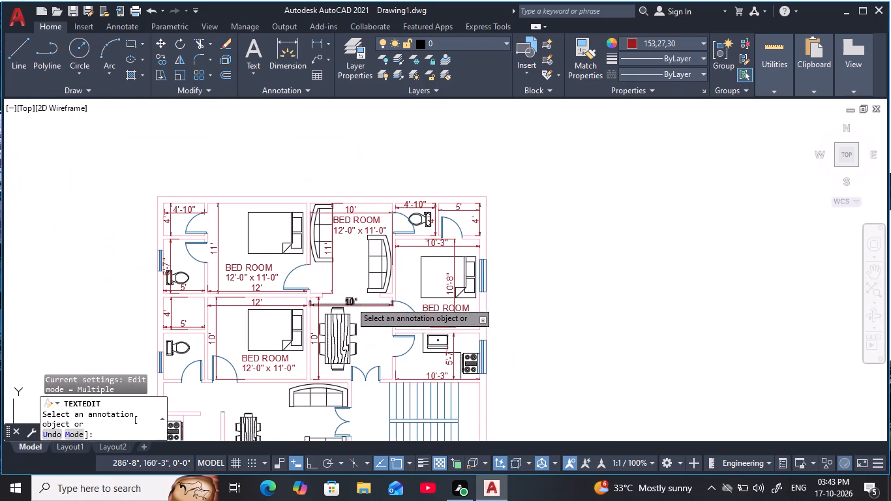
middle_click_drag(352, 301, 408, 284)
scroll(321, 313, "up", 2)
middle_click_drag(322, 316, 373, 269)
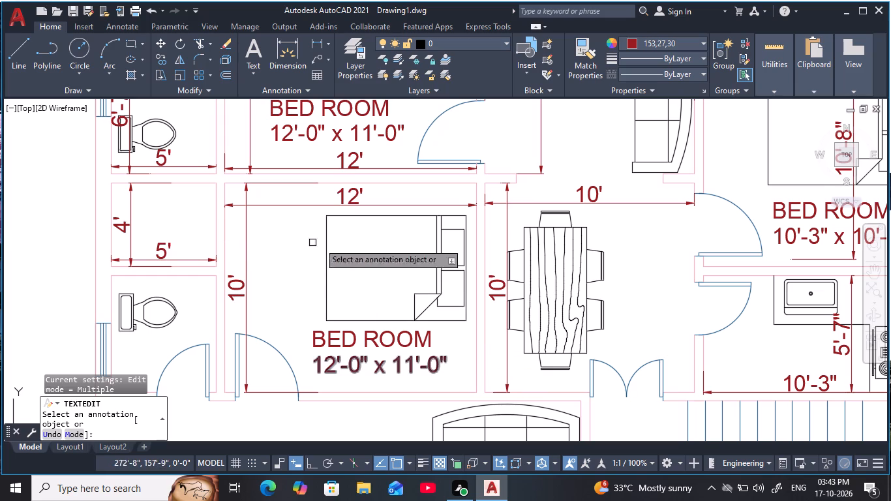
left_click(420, 365)
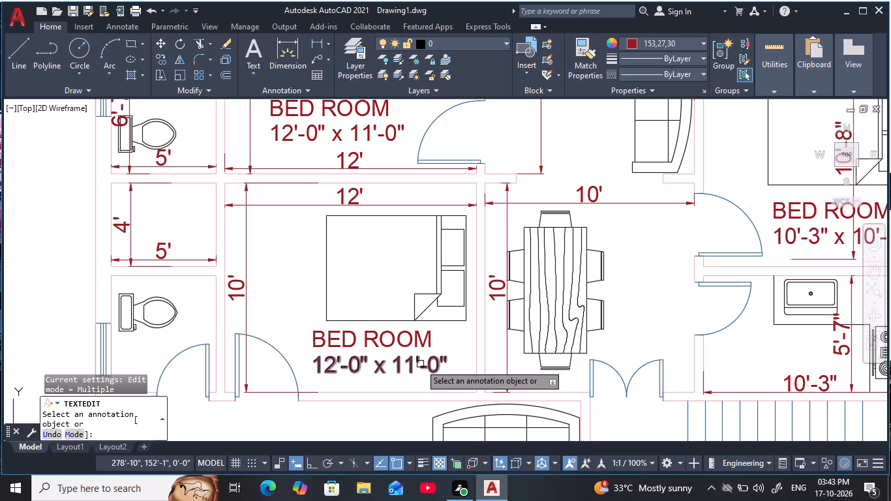
left_click(434, 365)
left_click(414, 365)
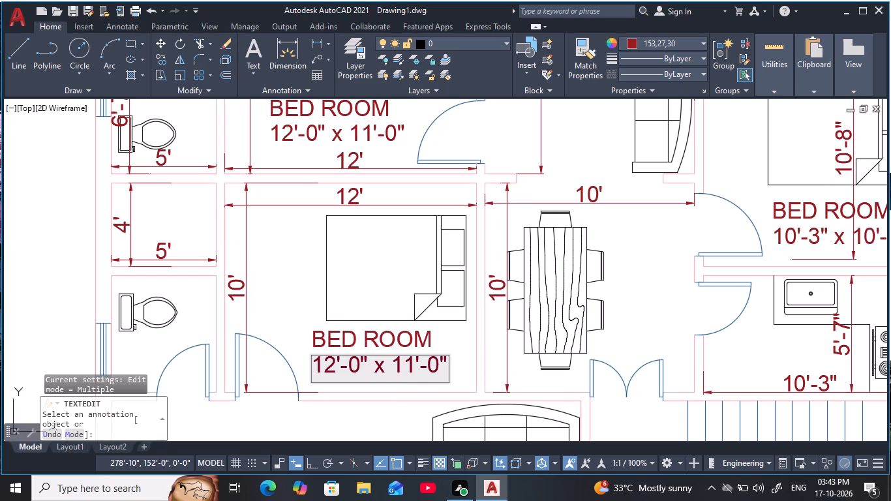
key("BackSpace")
key("0")
key("Return")
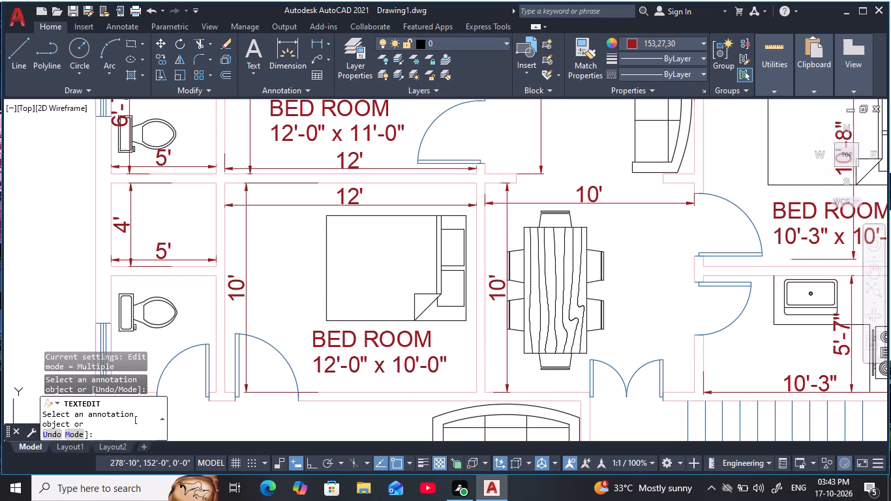
Change the copied BED ROOM label between the two sofas to LIVING.
scroll(415, 339, "down", 1)
middle_click_drag(449, 331, 309, 329)
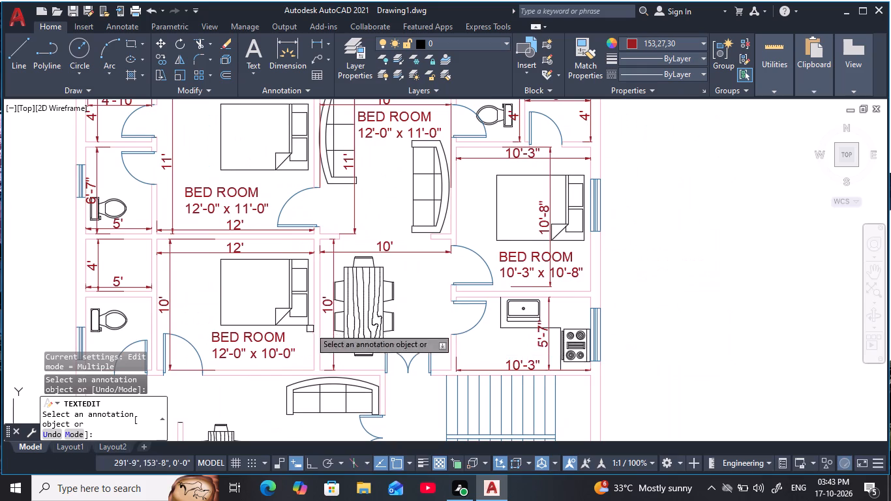
middle_click_drag(364, 222, 359, 371)
scroll(390, 292, "down", 1)
scroll(389, 284, "up", 1)
middle_click(388, 282)
scroll(388, 282, "up", 1)
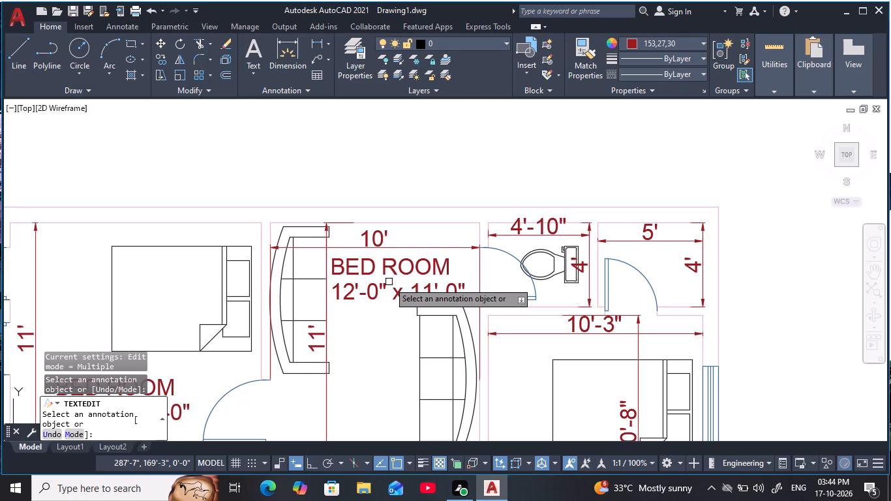
double_click(415, 269)
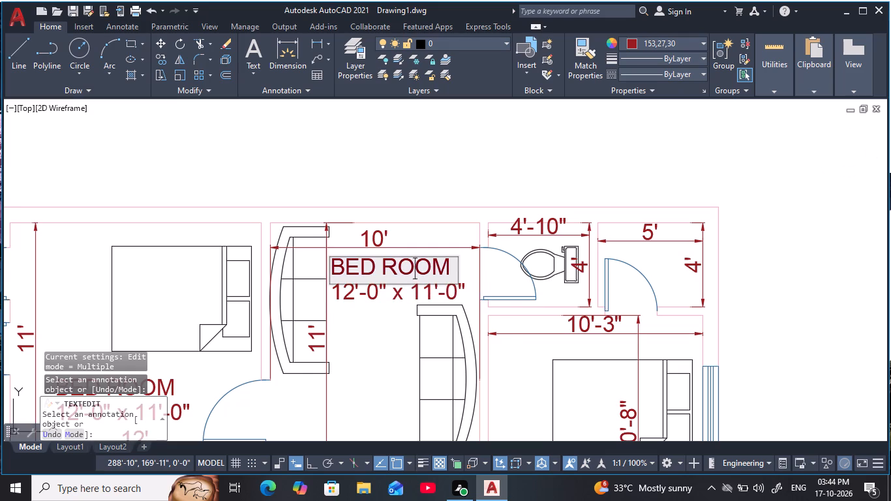
key("Right")
key("Right")
key("Right")
key("BackSpace")
key("BackSpace")
key("BackSpace")
key("BackSpace")
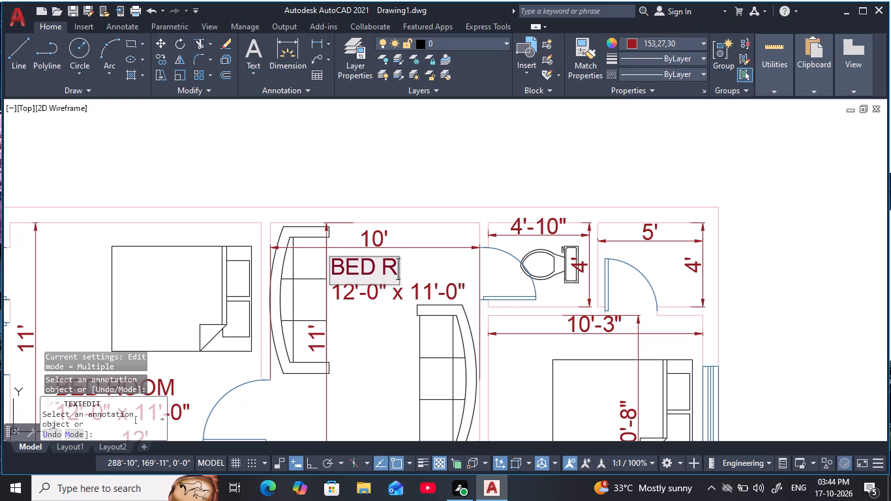
key("BackSpace")
key("BackSpace")
key("BackSpace")
key("BackSpace")
key("BackSpace")
key("BackSpace")
type("living")
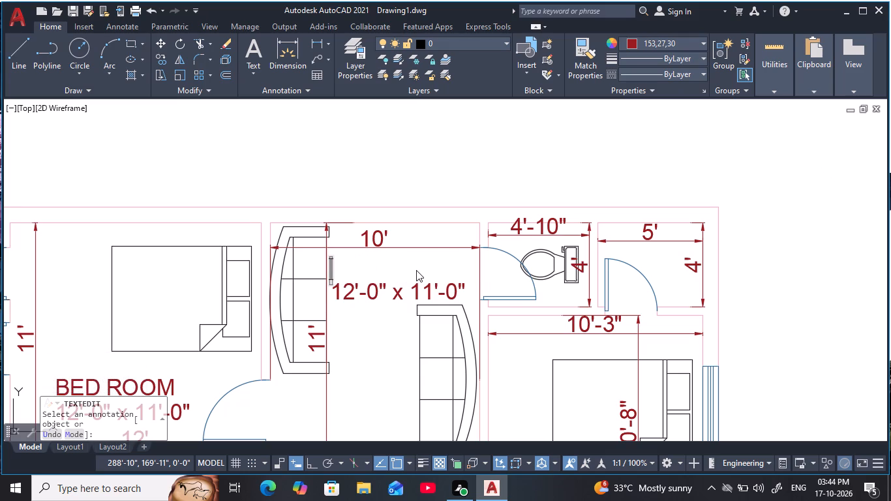
type("LIVING")
key("Return")
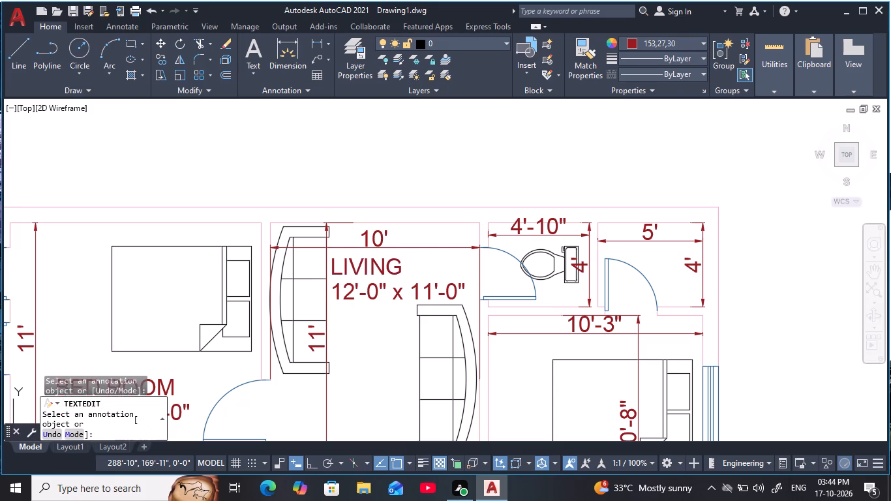
Set the size text under the LIVING label to 10'-0" x 11'-0".
double_click(455, 294)
left_click(457, 292)
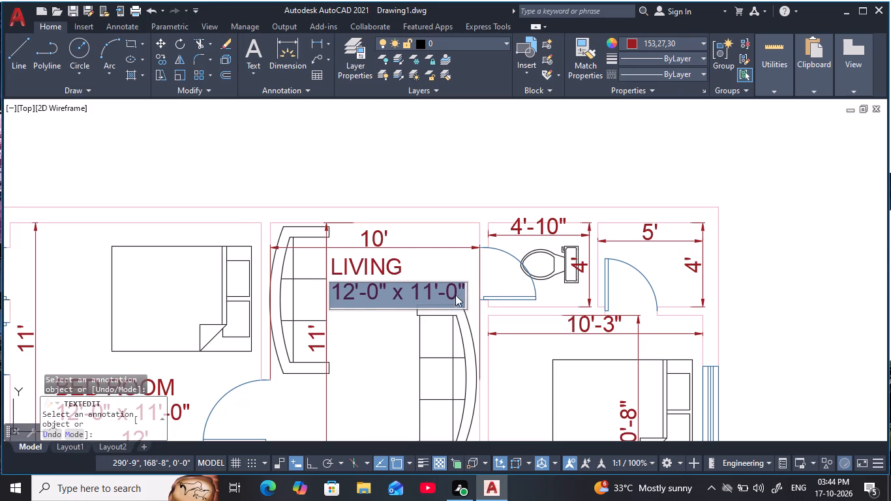
left_click(354, 289)
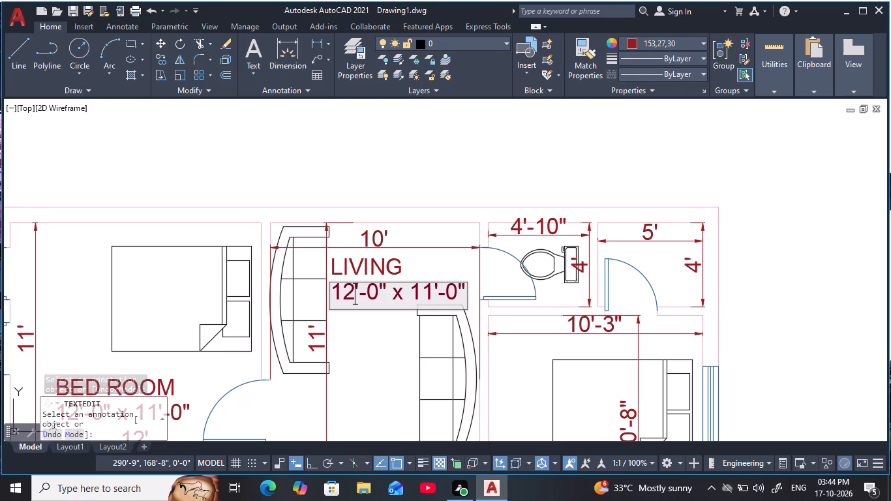
key("BackSpace")
key("0")
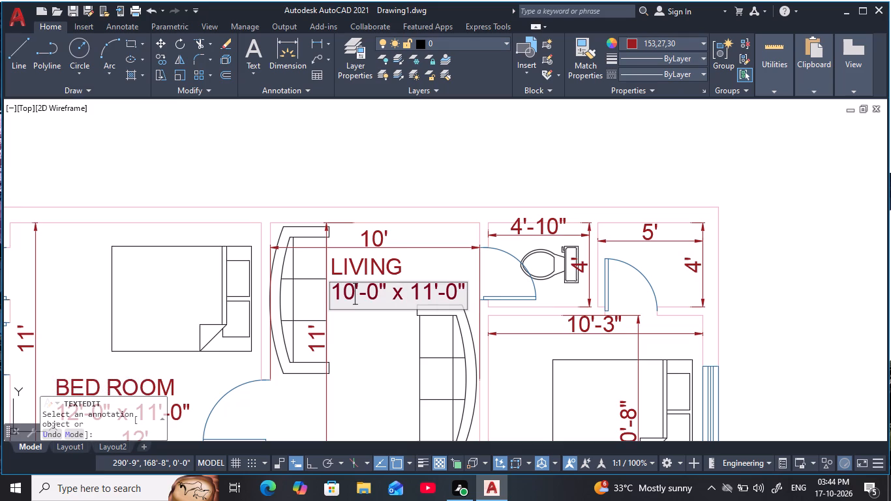
key("Return")
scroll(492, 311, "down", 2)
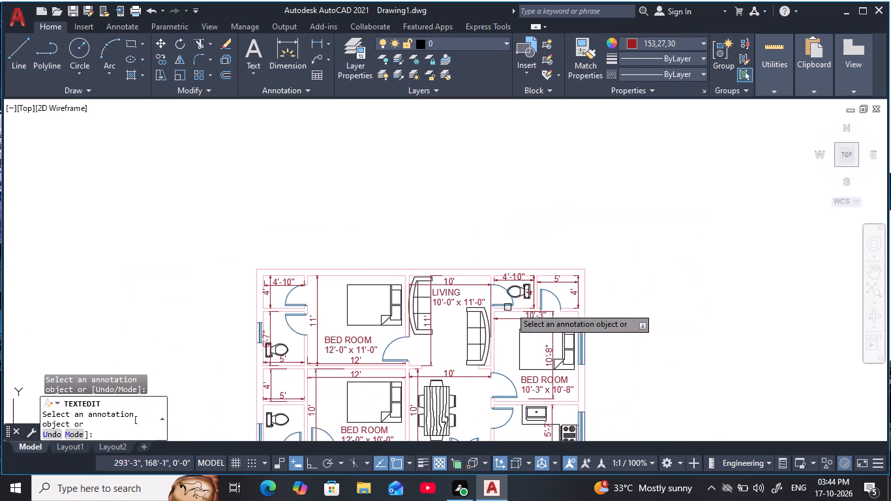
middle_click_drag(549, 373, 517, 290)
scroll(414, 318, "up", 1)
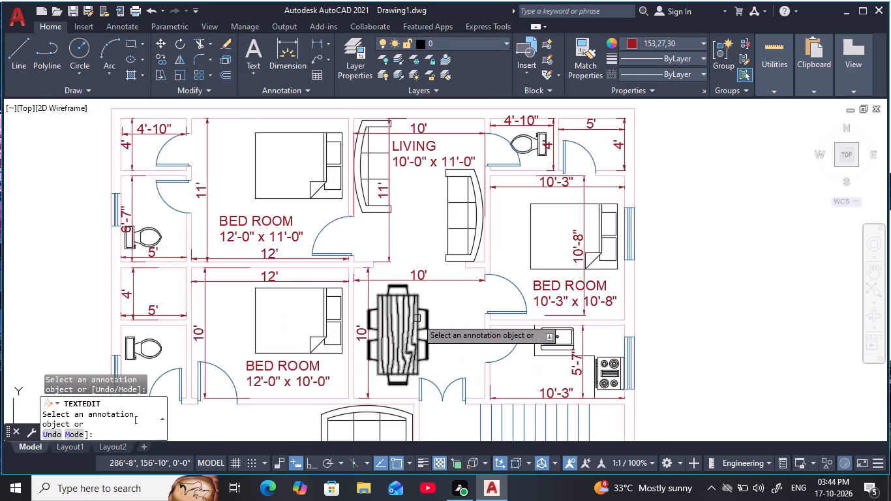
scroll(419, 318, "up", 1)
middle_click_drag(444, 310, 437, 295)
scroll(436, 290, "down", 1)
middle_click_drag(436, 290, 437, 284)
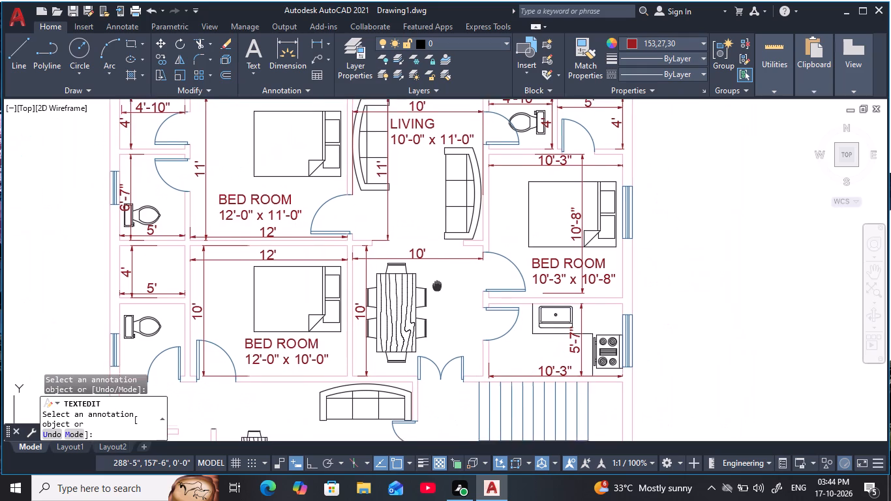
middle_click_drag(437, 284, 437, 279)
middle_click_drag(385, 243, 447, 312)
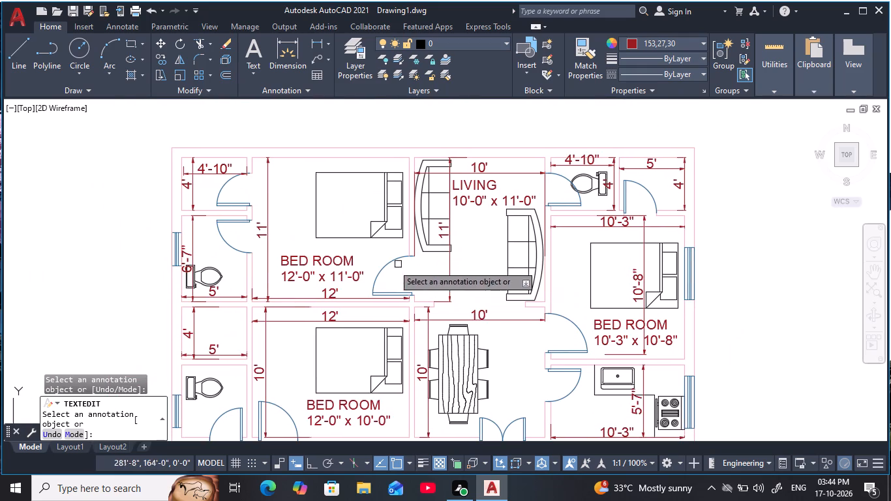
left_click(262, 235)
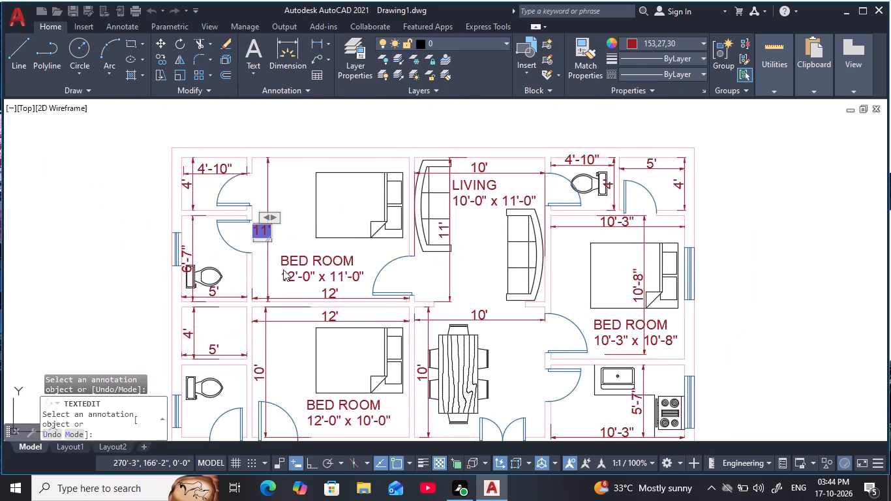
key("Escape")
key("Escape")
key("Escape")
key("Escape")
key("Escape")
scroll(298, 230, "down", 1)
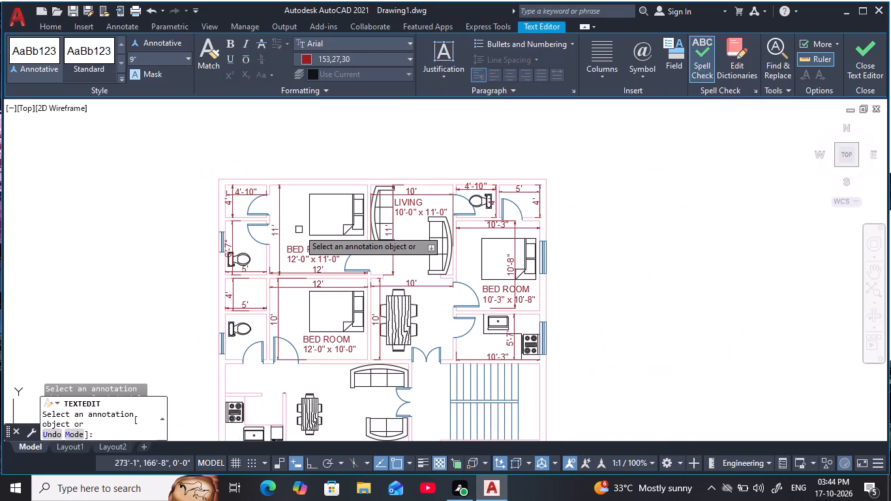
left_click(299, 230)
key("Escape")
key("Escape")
Erase the 11' and 12' dimensions inside the upper bedroom next to the living area.
left_click(280, 232)
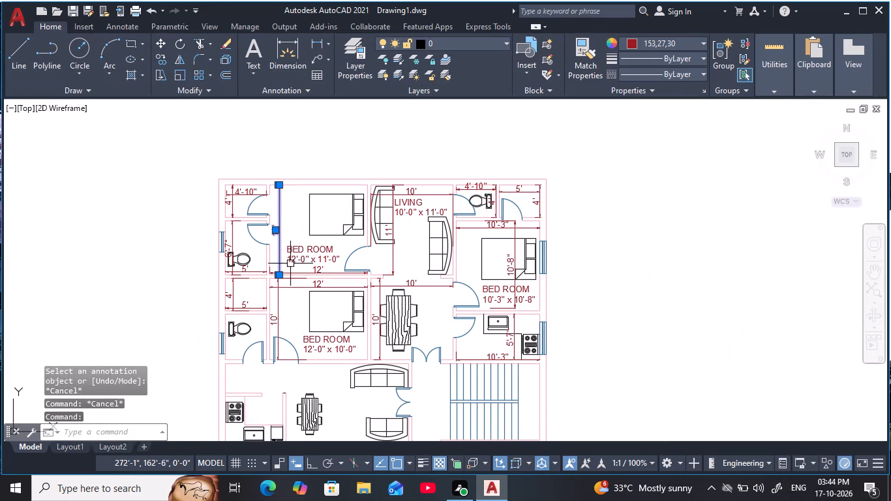
left_click(292, 271)
key("e")
key("space")
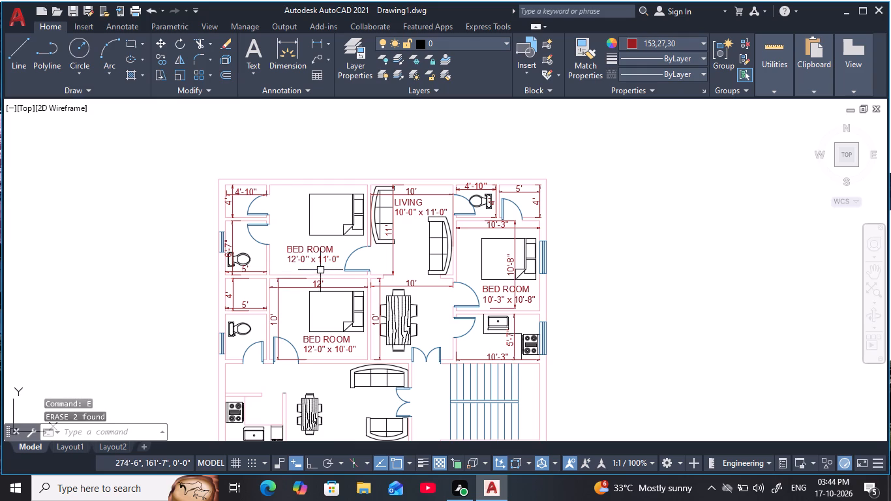
Erase the 10' and 11' dimensions inside the living area.
left_click(421, 193)
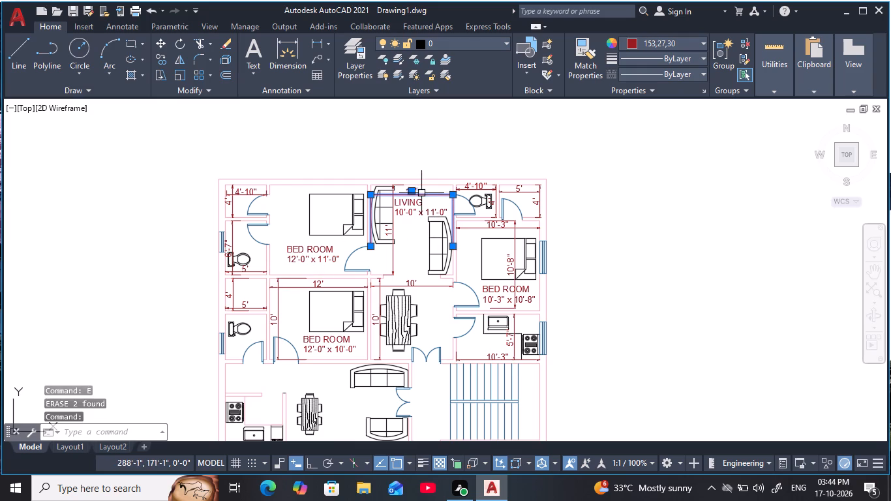
left_click(395, 230)
key("space")
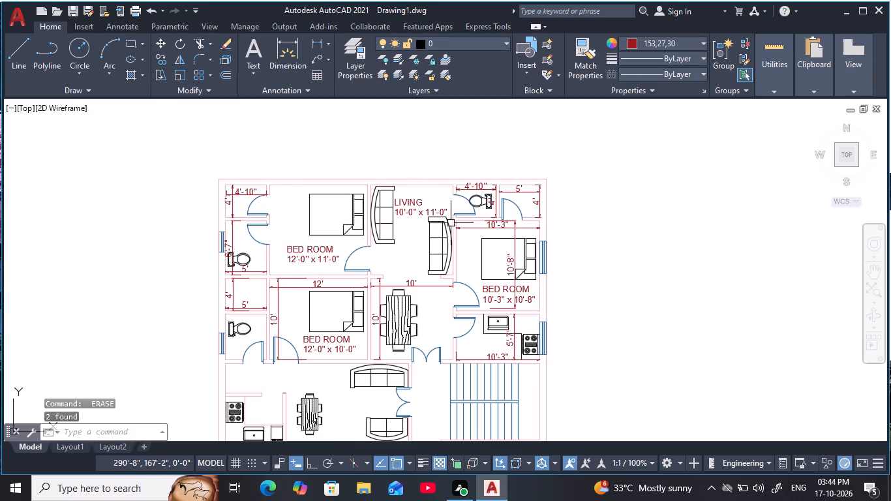
Erase the 10'-3" and 10'-8" dimensions inside the bedroom above the kitchen.
left_click(495, 223)
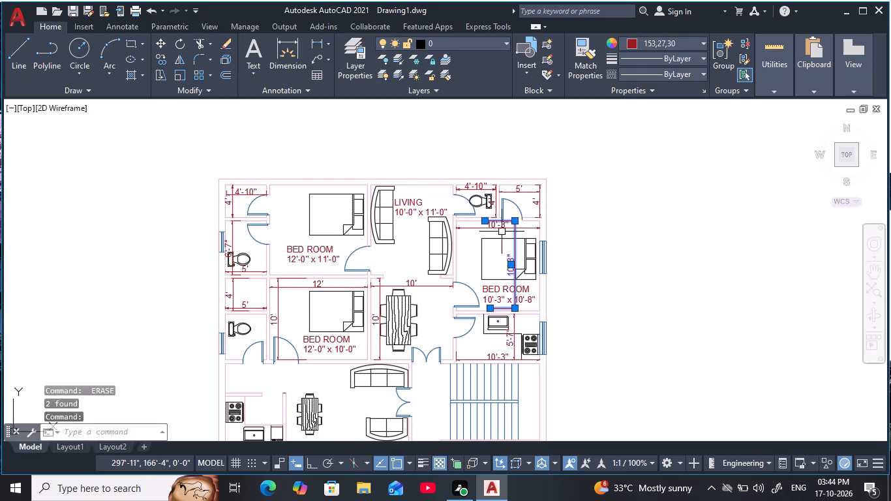
left_click(502, 230)
key("space")
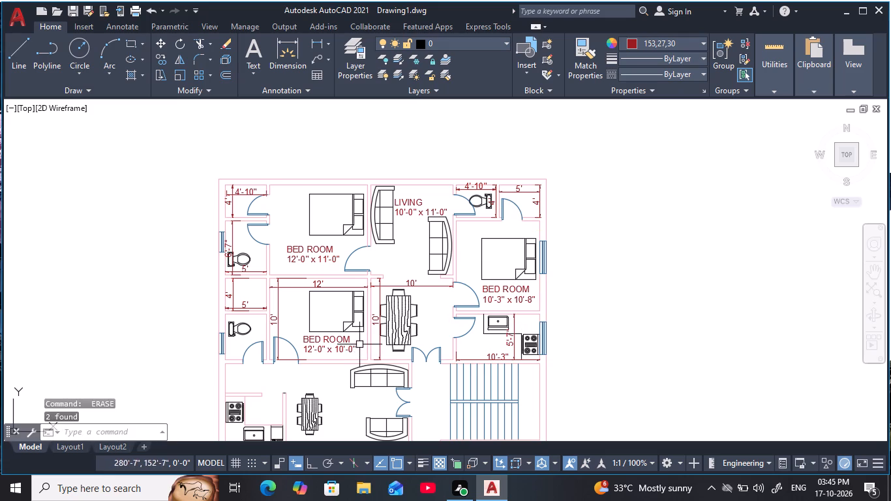
Erase the 12' and 10' dimensions inside the lower bedroom beside the dining table.
left_click(276, 322)
left_click(298, 289)
key("space")
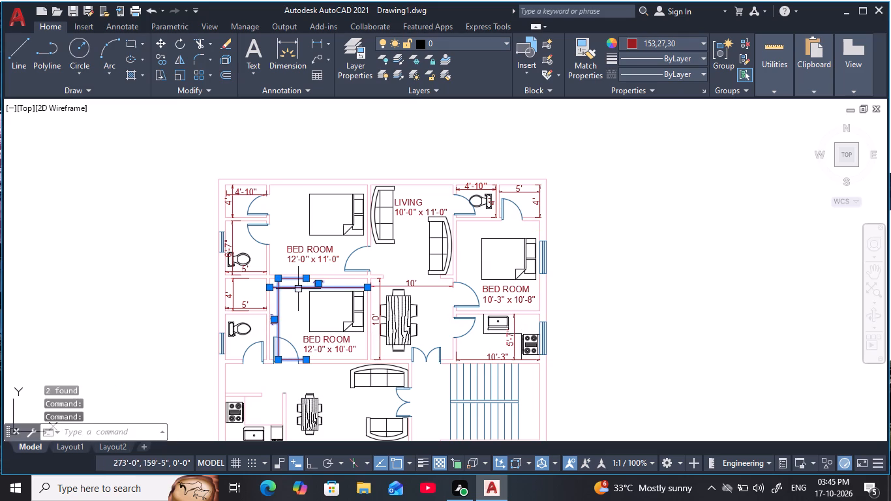
Place a horizontal single-line text with height 6 beside the dining table, reading DINING.
middle_click_drag(343, 345, 302, 331)
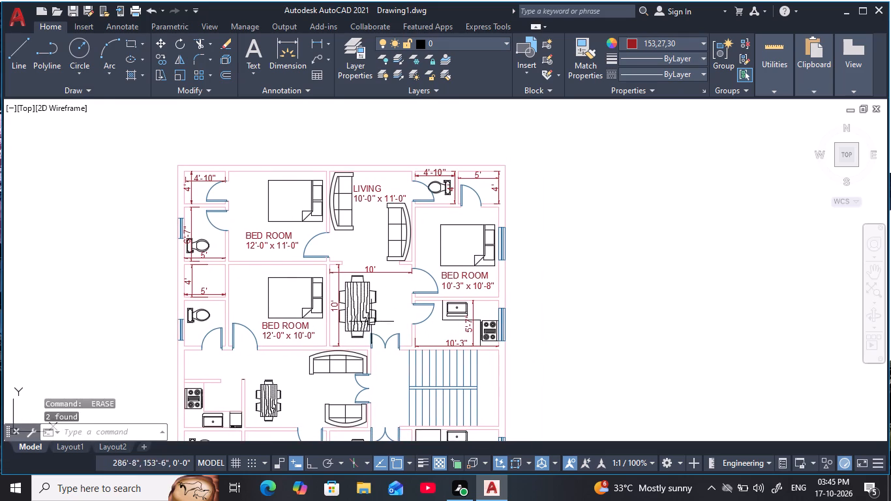
scroll(385, 305, "up", 1)
middle_click_drag(386, 305, 413, 334)
scroll(413, 334, "up", 1)
key("Escape")
key("Escape")
key("Escape")
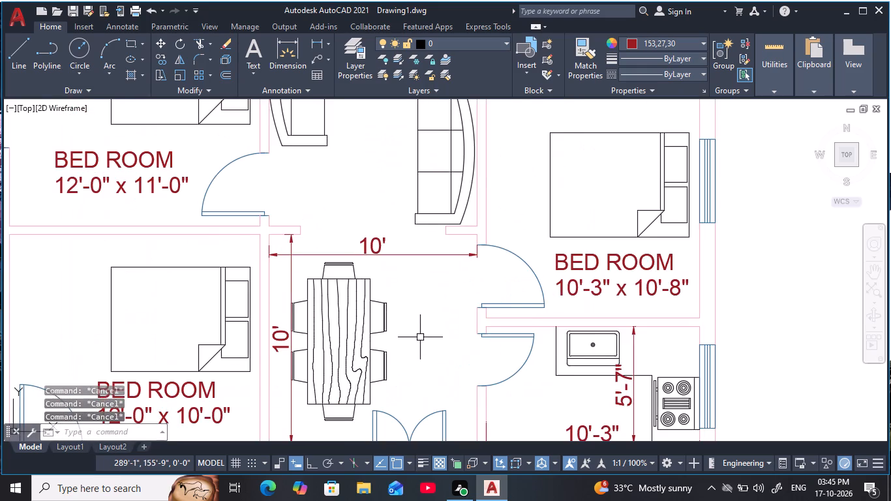
scroll(421, 337, "down", 1)
middle_click(422, 337)
key("Escape")
key("Escape")
key("Escape")
key("Escape")
key("Escape")
key("Escape")
key("Escape")
key("Escape")
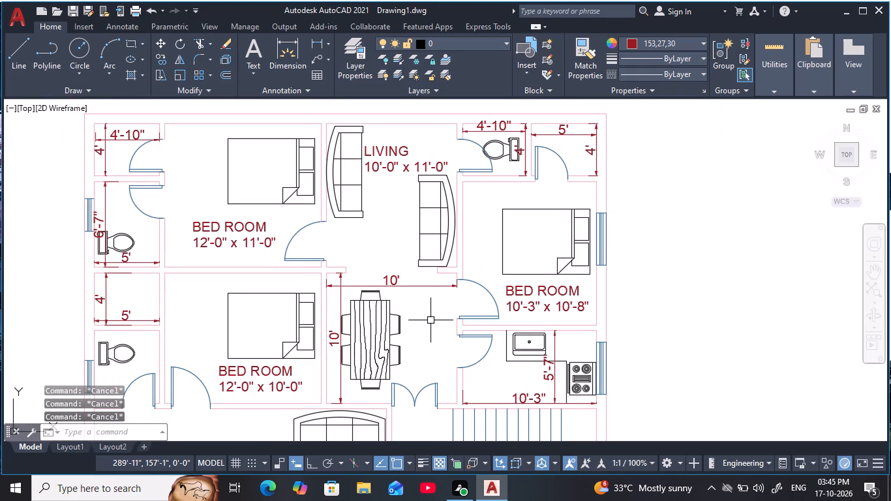
key("Escape")
key("Escape")
key("Escape")
type("DT")
key("space")
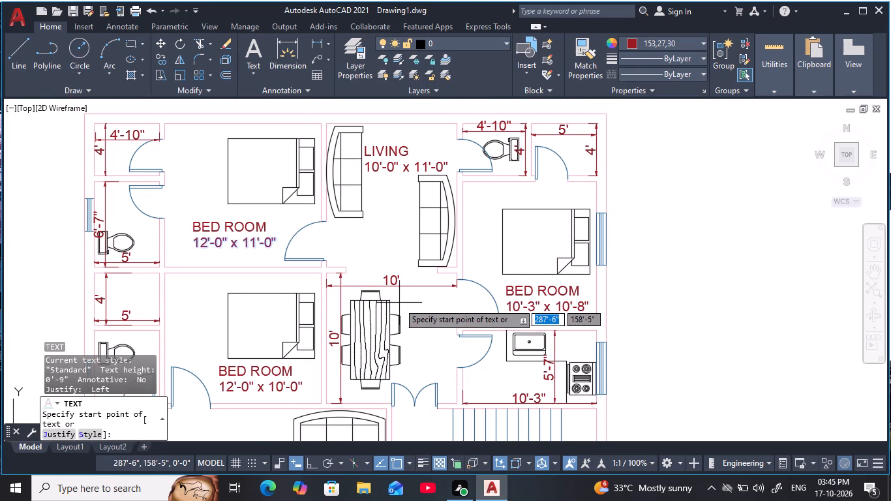
left_click(398, 303)
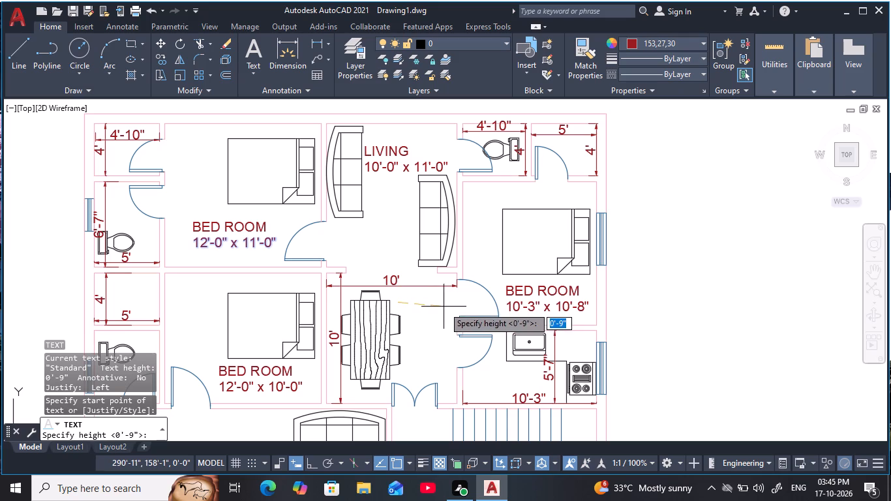
key("F8")
type("6")
key("space")
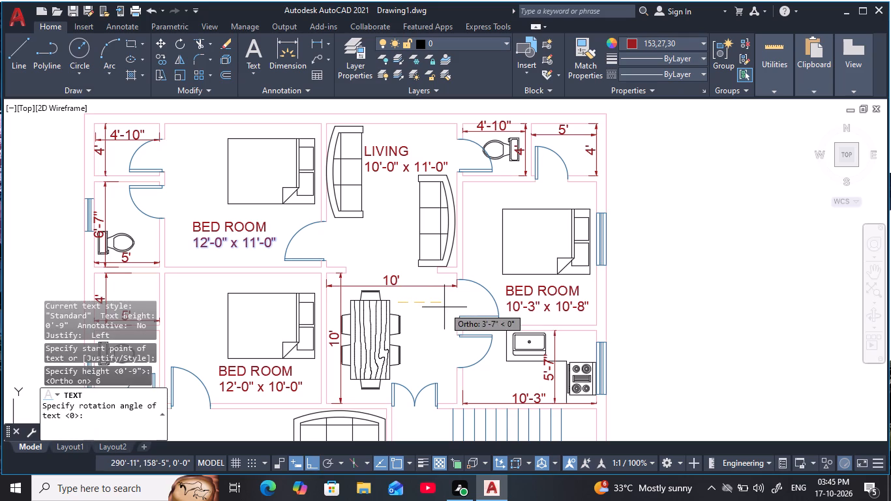
key("space")
scroll(404, 300, "up", 1)
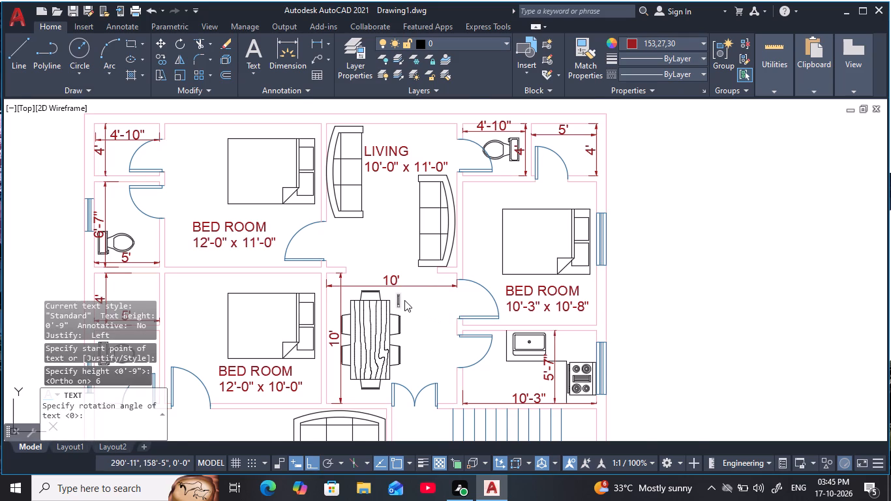
middle_click_drag(404, 300, 386, 293)
key("d")
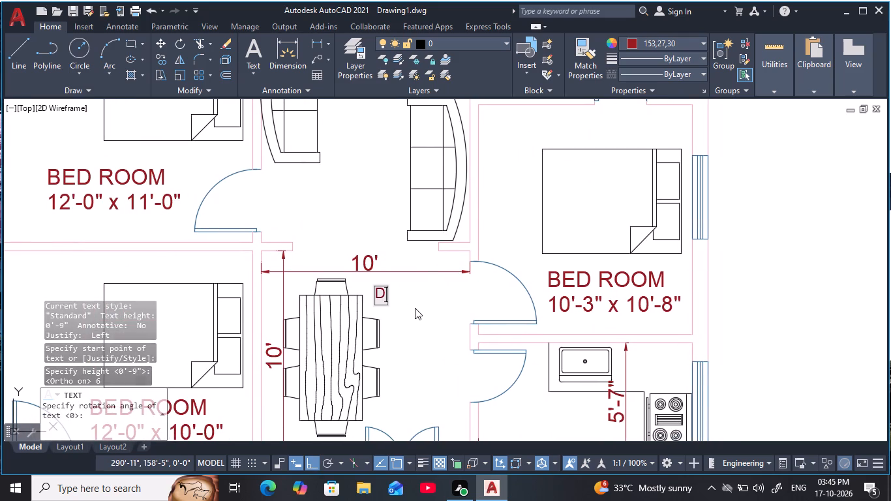
type("INI")
key("n")
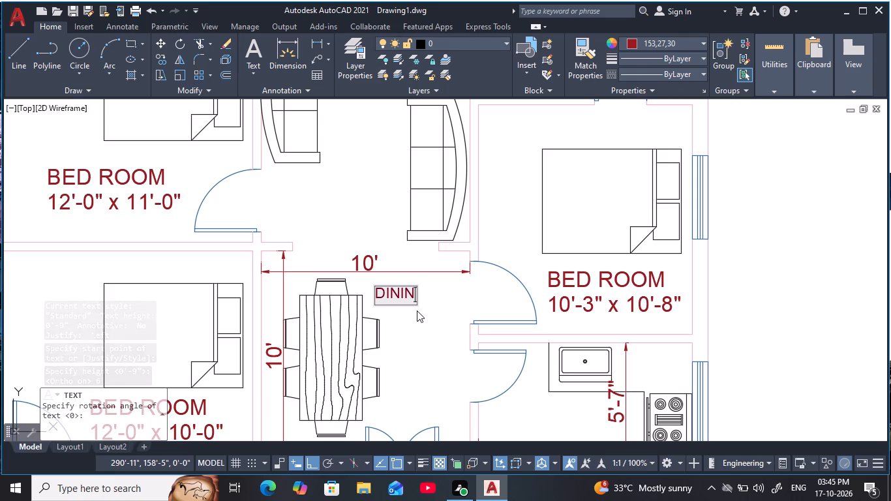
key("g")
key("space")
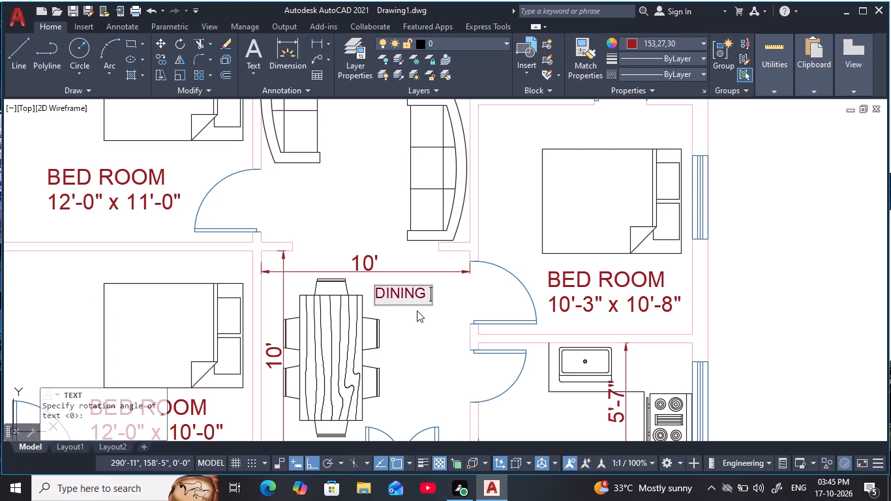
key("Return")
Add the size line 10'-0" x 10'-0" under the DINING label and finish the text.
key("1")
key("0")
key("apostrophe")
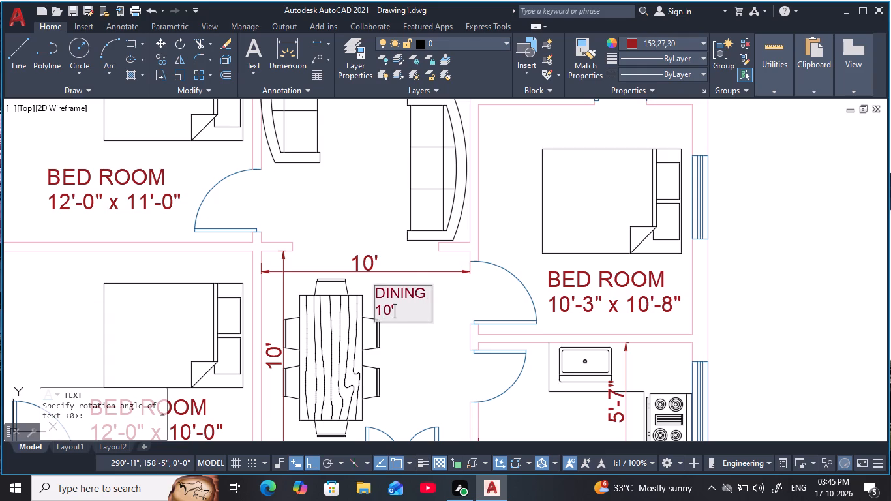
key("space")
key("x")
key("BackSpace")
key("BackSpace")
type("-0")
key("shift+quotedbl")
key("space")
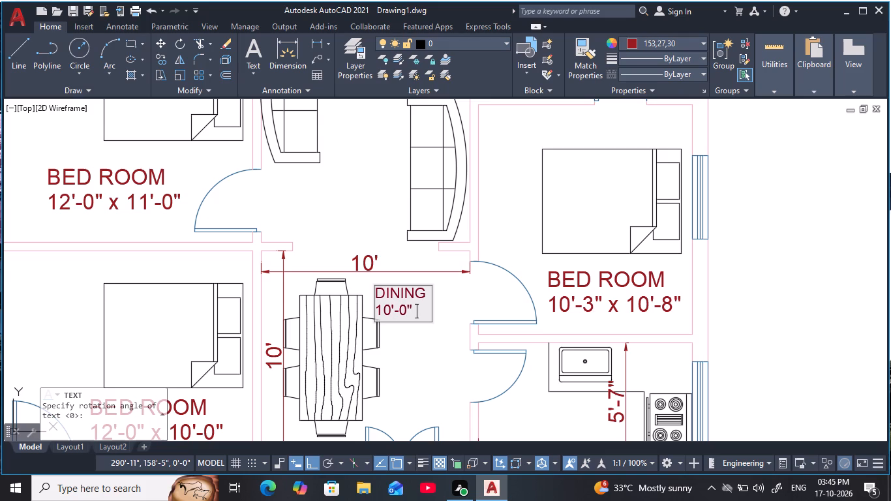
type("x")
key("space")
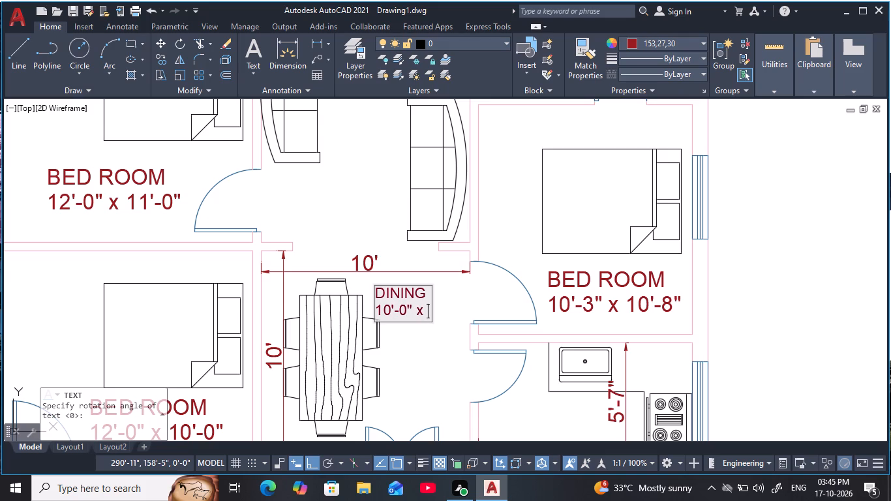
type("10'")
key("minus")
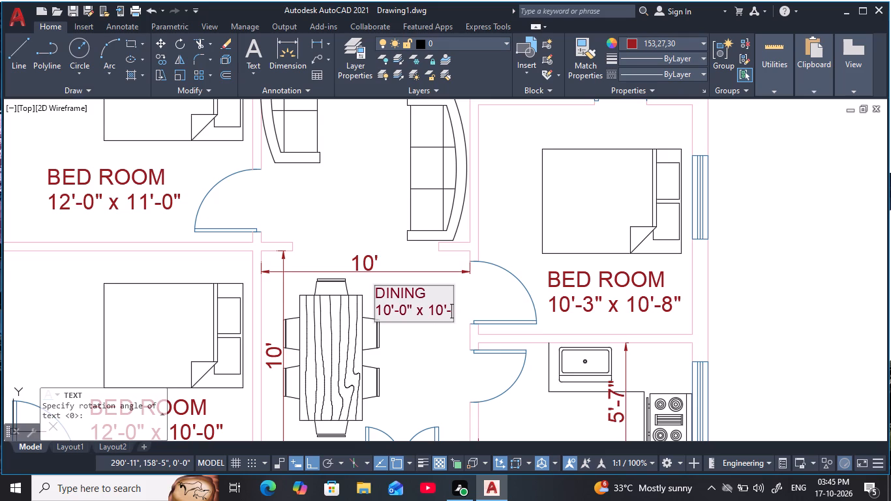
type("0\"")
key("Return")
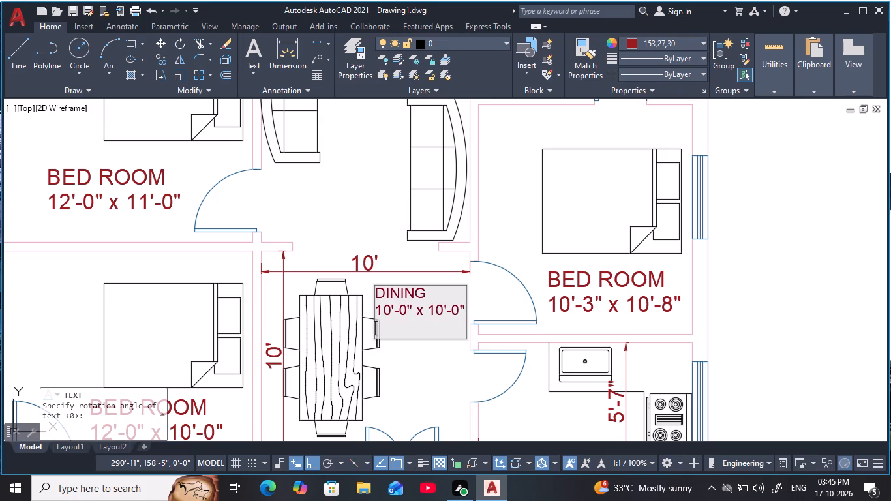
left_click(442, 356)
key("Escape")
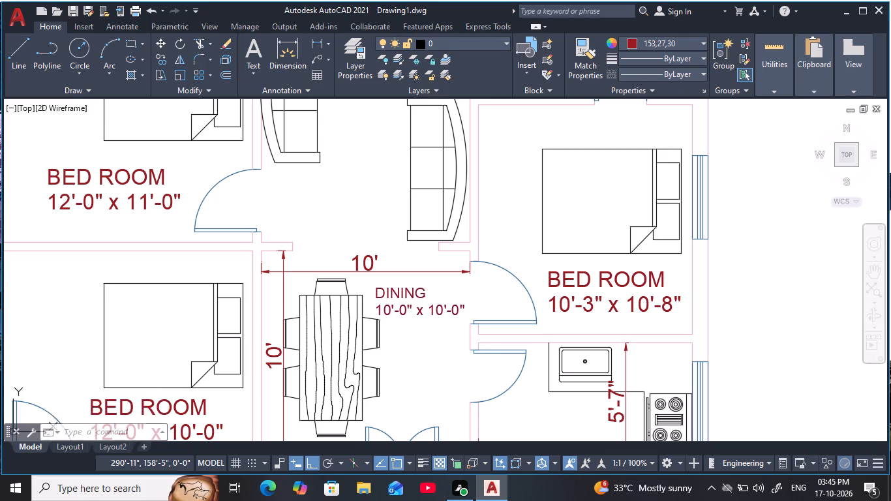
key("Escape")
key("Escape")
Copy the DINING label and its size line into the 4'-10" by 4' corner room beside the 12'-0" x 11'-0" bedroom.
scroll(429, 324, "down", 1)
middle_click_drag(430, 324, 460, 339)
left_click(441, 318)
left_click(456, 334)
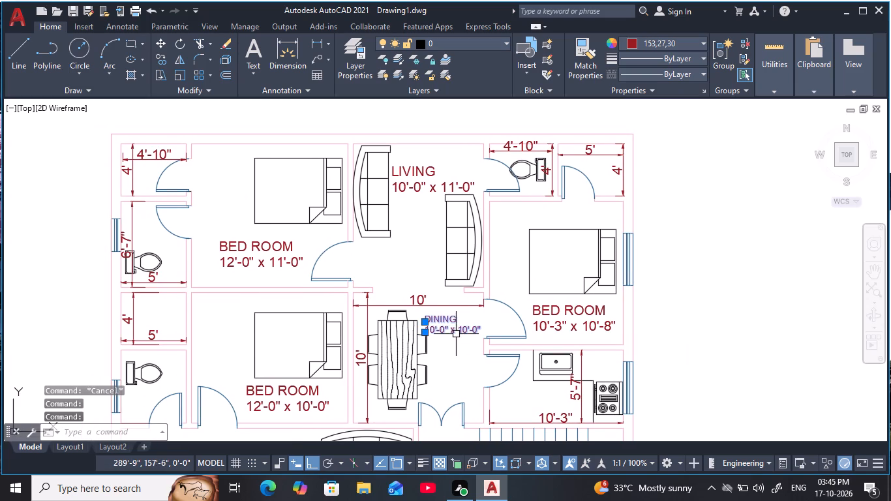
key("c")
key("o")
key("space")
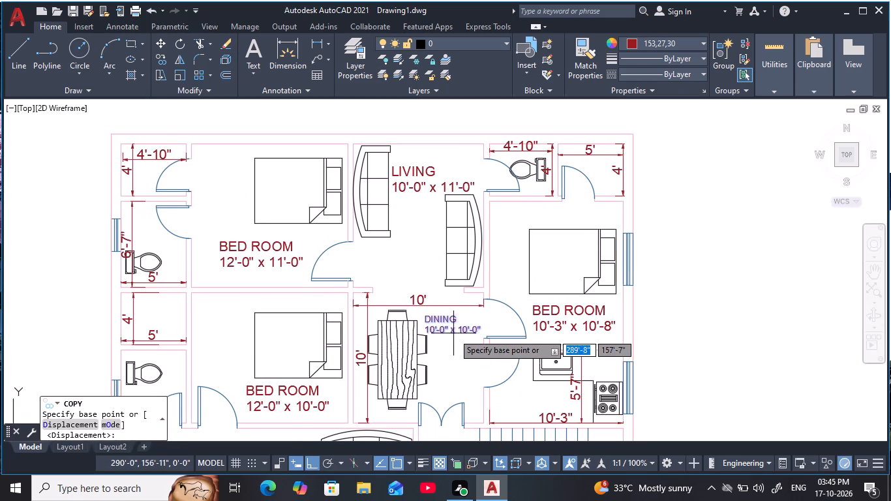
left_click(451, 323)
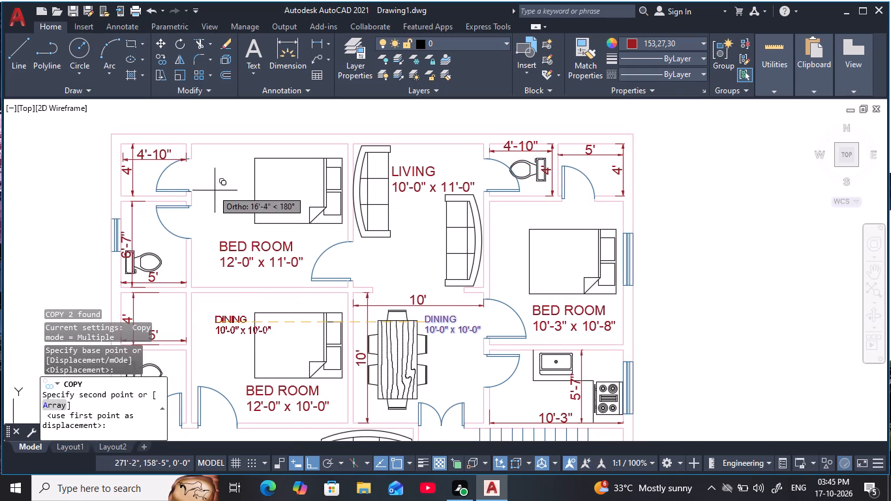
key("F8")
scroll(125, 166, "up", 2)
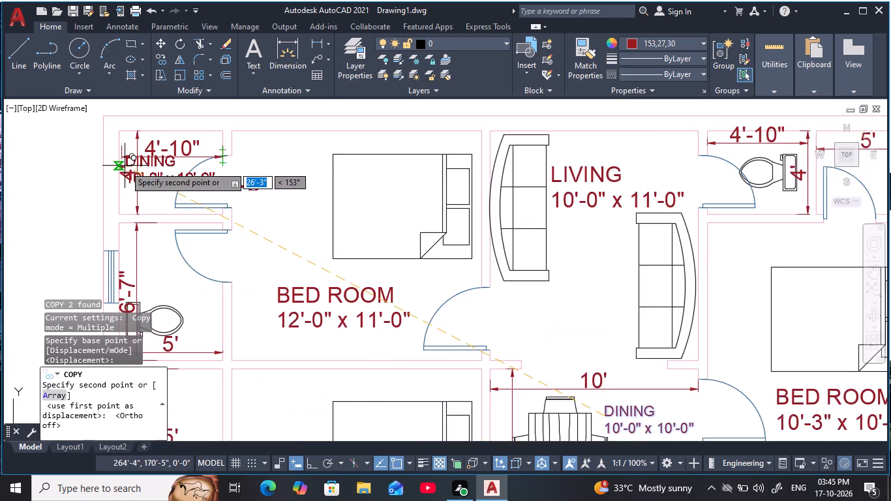
middle_click_drag(128, 168, 164, 202)
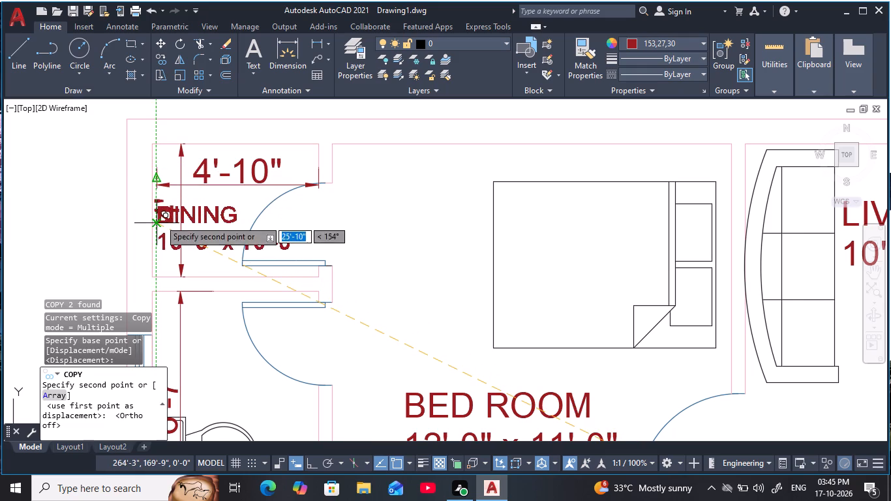
left_click(160, 241)
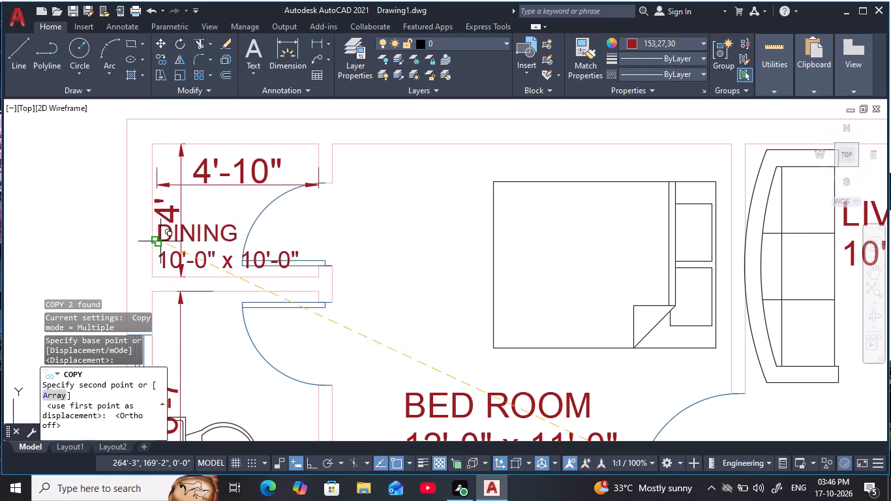
Place further copies of the label pair in the 6'-7" deep toilet and in the 5' by 4' room below it.
middle_click_drag(196, 245, 198, 119)
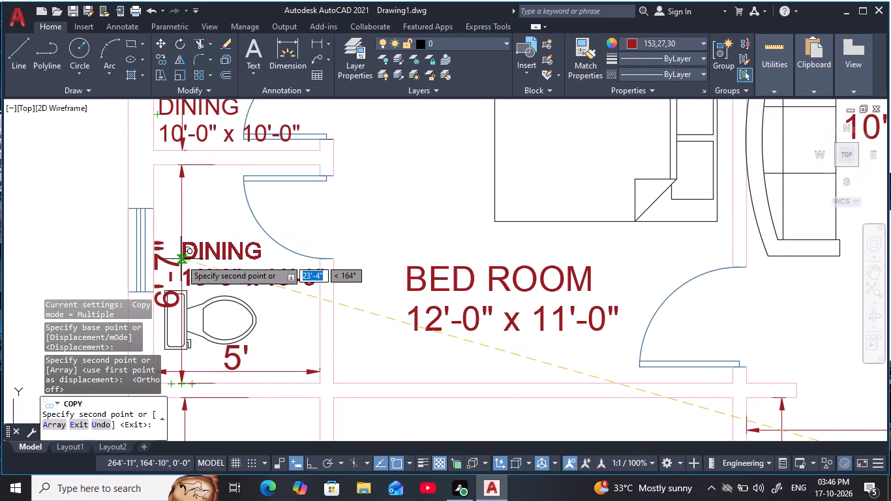
left_click(181, 260)
scroll(204, 240, "down", 2)
middle_click_drag(211, 235, 209, 198)
scroll(209, 198, "down", 1)
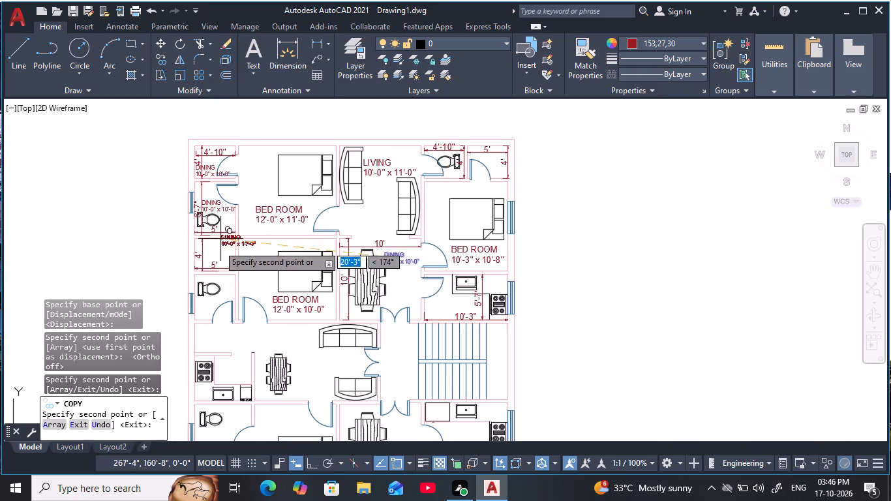
scroll(204, 258, "up", 3)
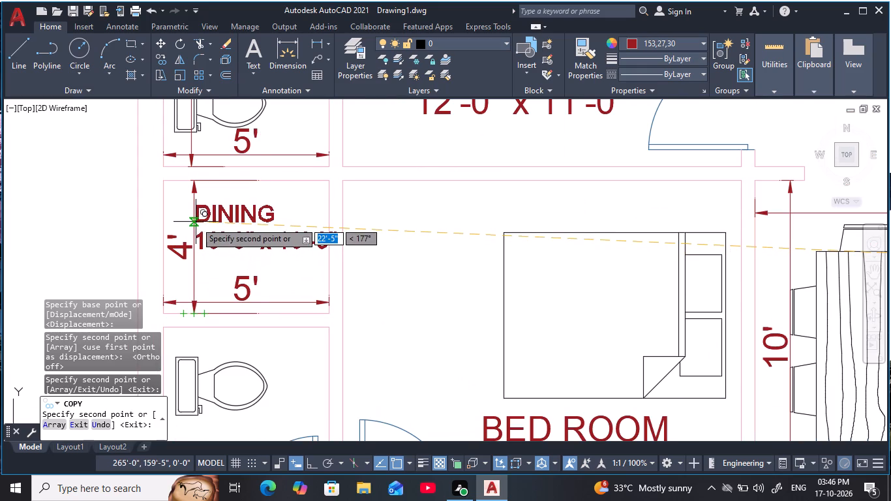
left_click(196, 222)
Place label copies in the toilet beside the living room and the adjoining 5' by 4' room, and finish copying.
middle_click_drag(241, 254, 267, 155)
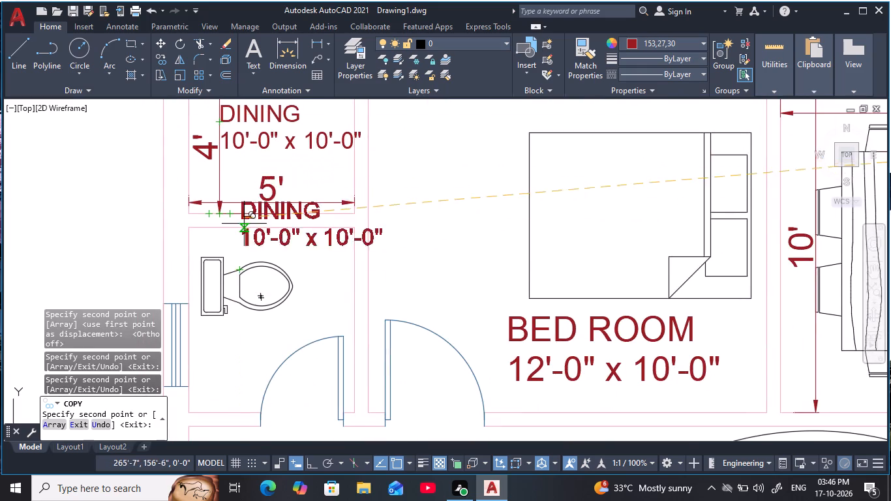
scroll(243, 227, "down", 1)
middle_click_drag(222, 294, 241, 245)
scroll(277, 241, "down", 2)
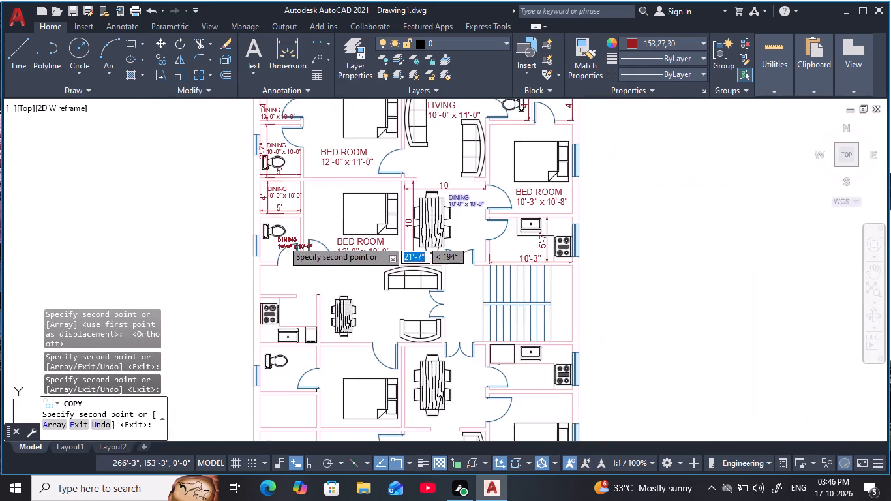
middle_click_drag(283, 239, 183, 329)
scroll(395, 189, "up", 4)
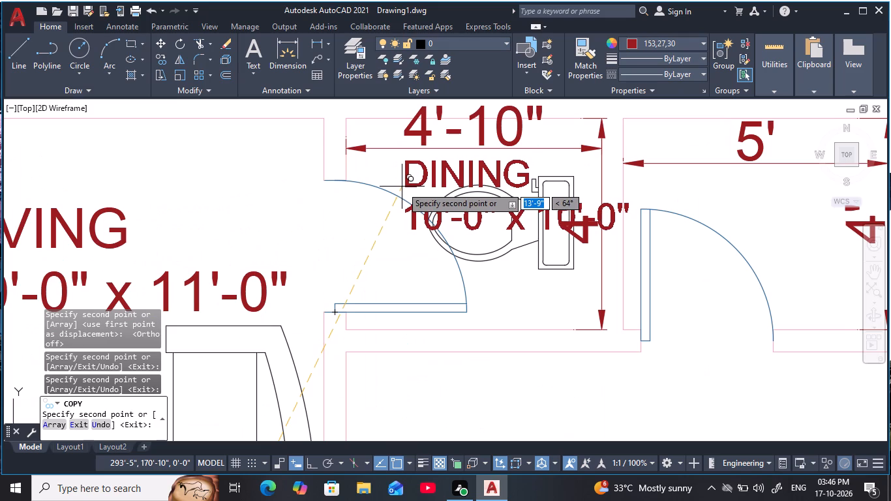
left_click(349, 250)
middle_click_drag(419, 219, 130, 221)
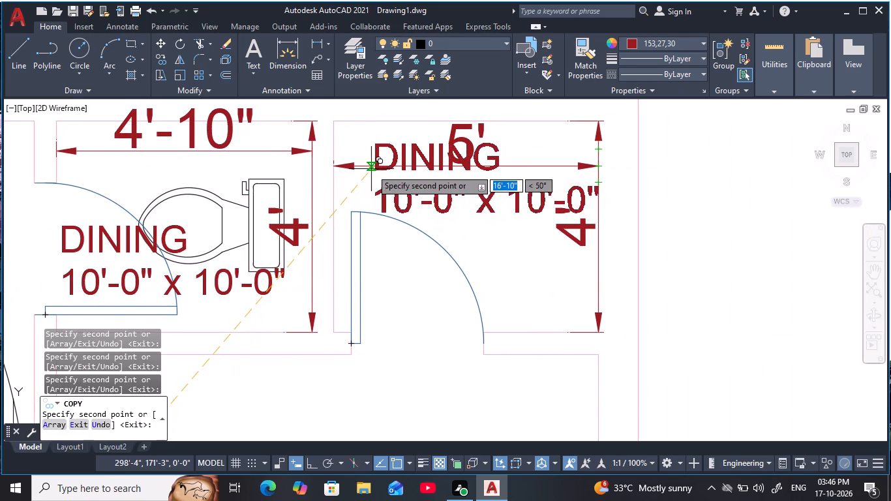
left_click(371, 169)
scroll(395, 222, "down", 2)
middle_click_drag(402, 237, 475, 166)
scroll(432, 257, "down", 2)
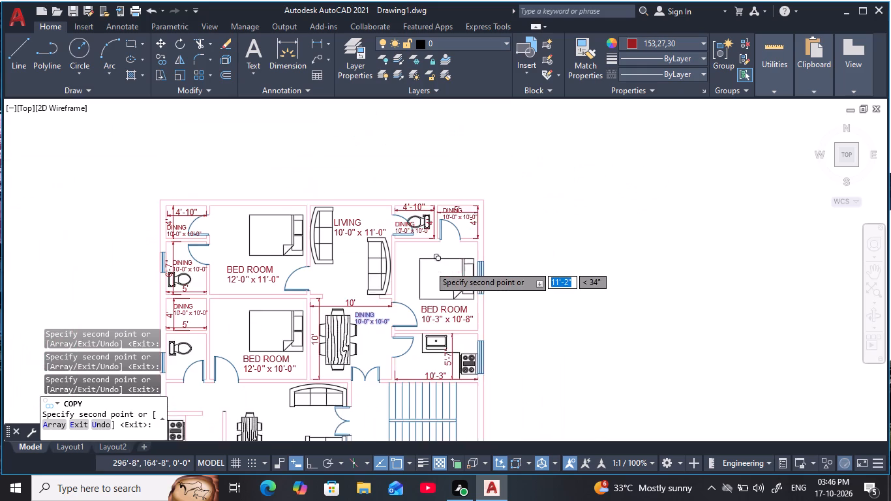
middle_click_drag(434, 266, 469, 214)
key("Escape")
key("Escape")
key("Escape")
key("Escape")
key("Escape")
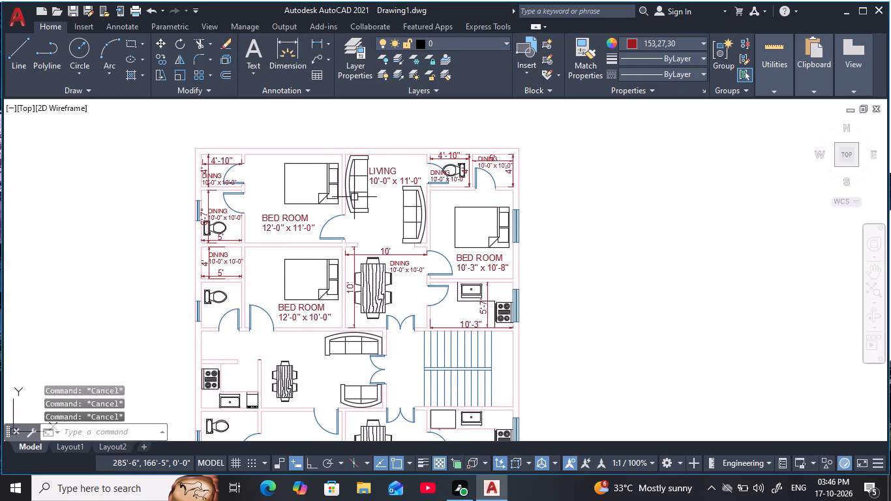
key("Escape")
key("Escape")
Change the copied DINING label in the corner room beside the 12'-0" x 11'-0" bedroom to SITTING.
scroll(205, 178, "up", 5)
scroll(267, 188, "down", 3)
scroll(273, 193, "up", 2)
key("Escape")
key("Escape")
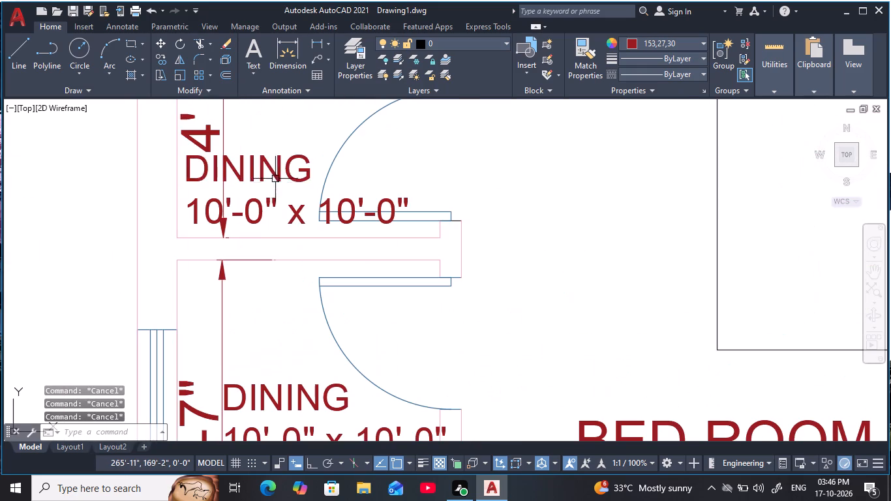
left_click(277, 177)
double_click(281, 177)
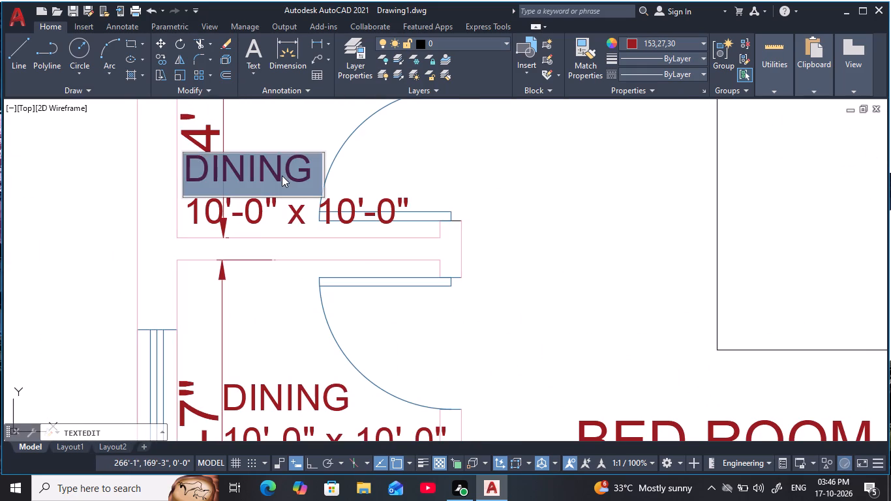
key("BackSpace")
key("s")
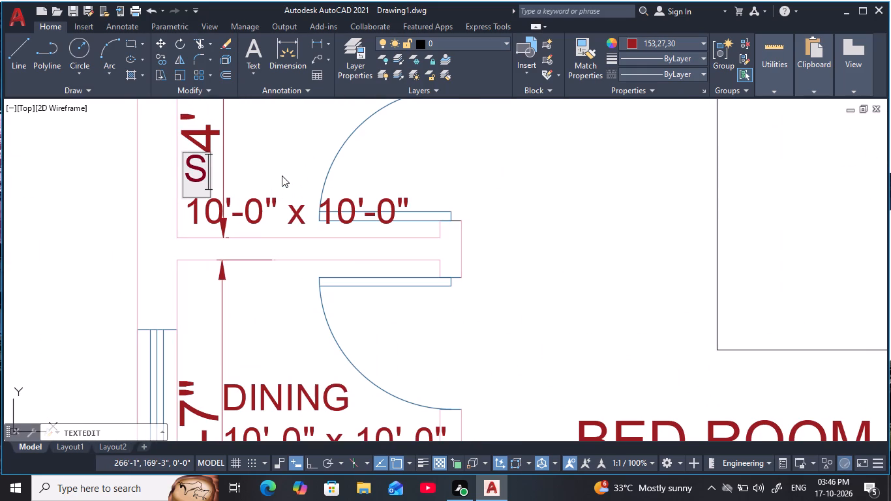
type("ITTING")
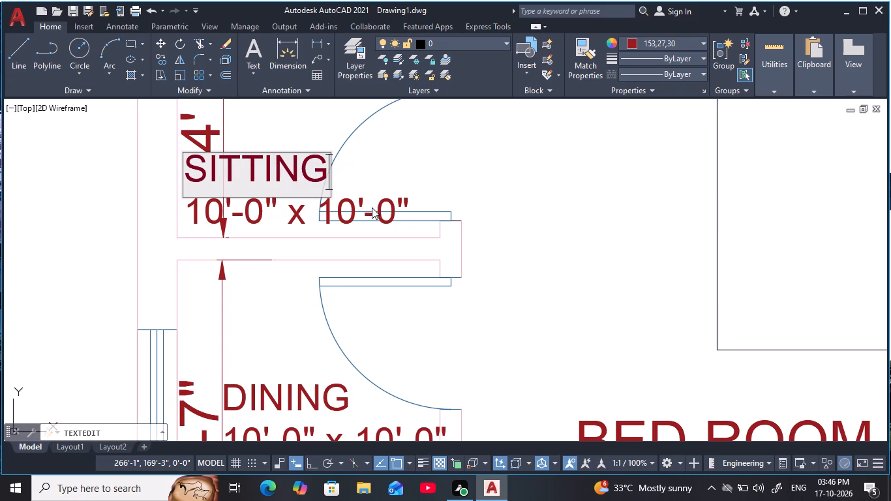
left_click(386, 204)
Change the size line under SITTING to 4'-10" x 4'-0" and finish text editing.
scroll(385, 200, "down", 1)
middle_click_drag(387, 201, 378, 226)
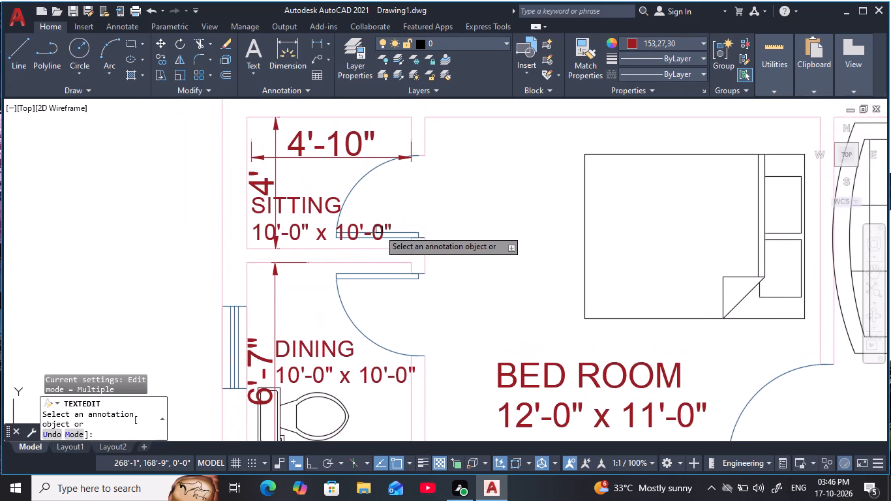
scroll(379, 230, "up", 1)
scroll(382, 224, "down", 1)
double_click(384, 224)
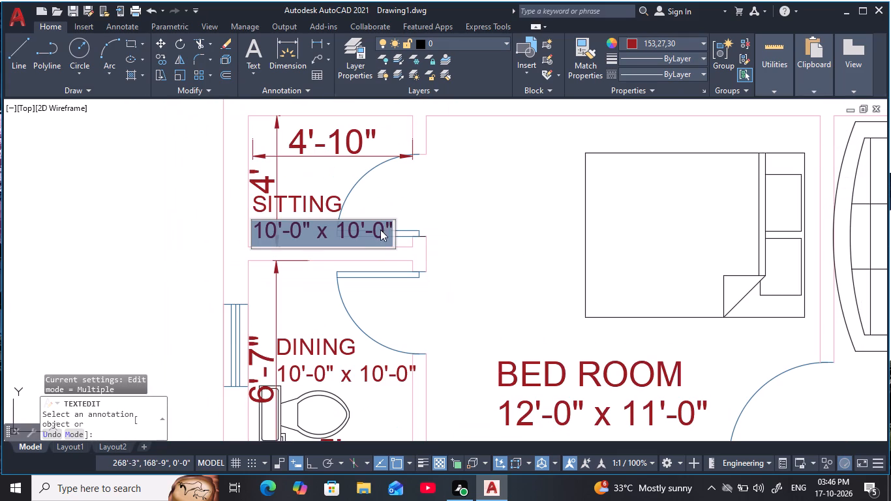
left_click(381, 224)
left_click(387, 238)
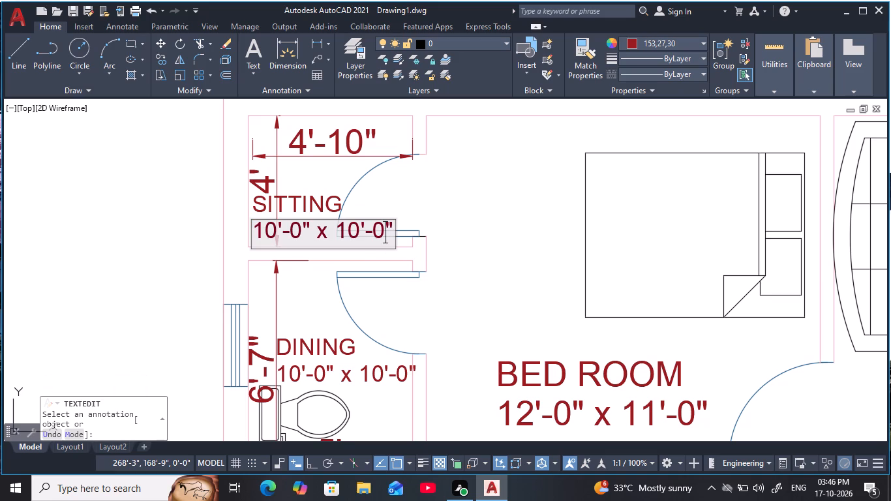
left_click(356, 234)
key("BackSpace")
key("BackSpace")
key("4")
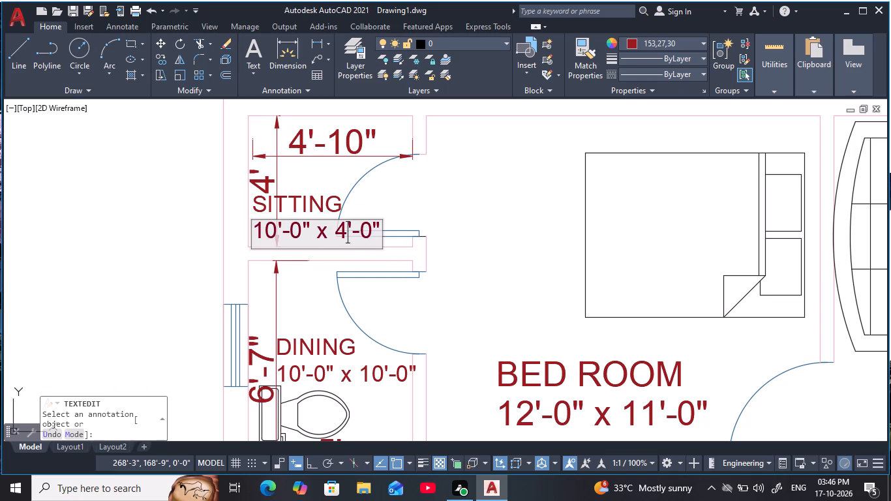
left_click(274, 231)
key("BackSpace")
key("BackSpace")
key("4")
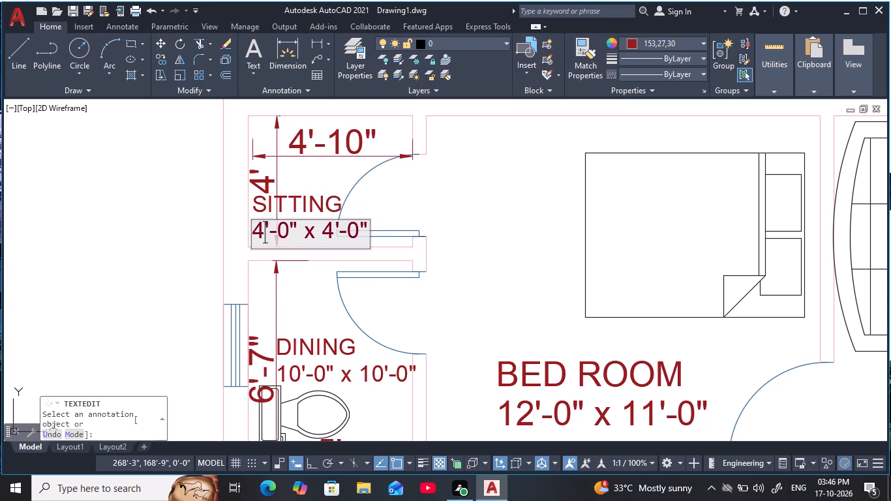
key("Right")
key("Right")
key("Right")
key("Left")
key("1")
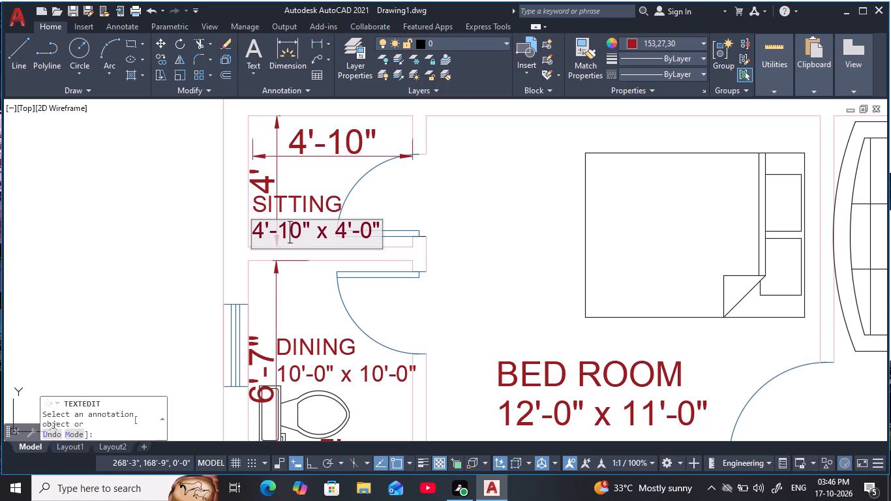
key("Return")
scroll(280, 240, "up", 1)
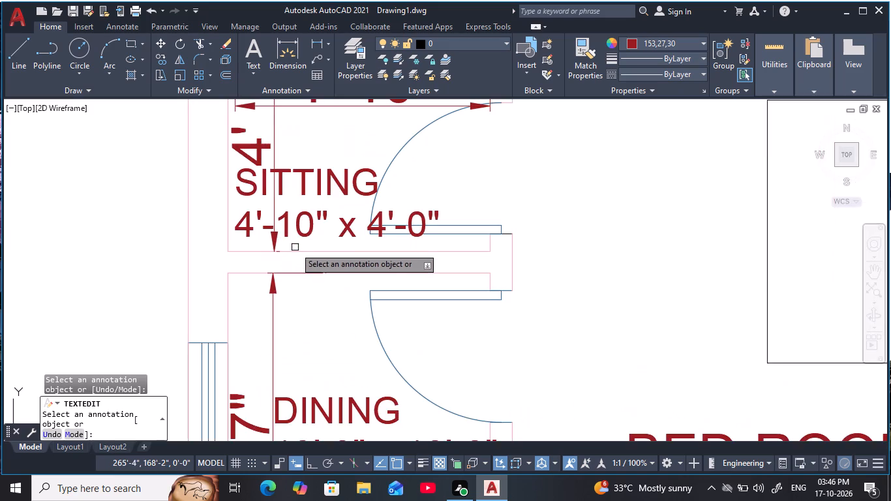
scroll(301, 230, "down", 3)
middle_click_drag(301, 229, 298, 251)
scroll(302, 242, "up", 2)
key("Escape")
key("Escape")
Erase the 4'-10" and 4' dimensions inside the SITTING room.
left_click(305, 197)
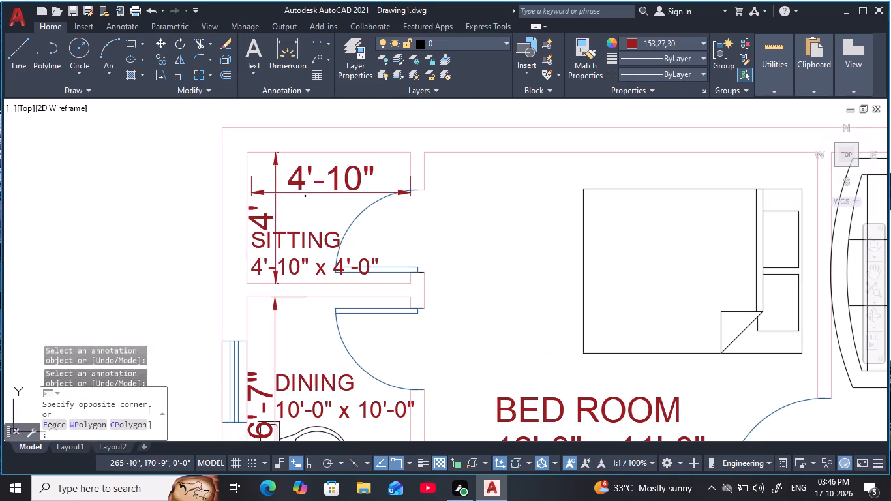
left_click(266, 170)
key("e")
key("space")
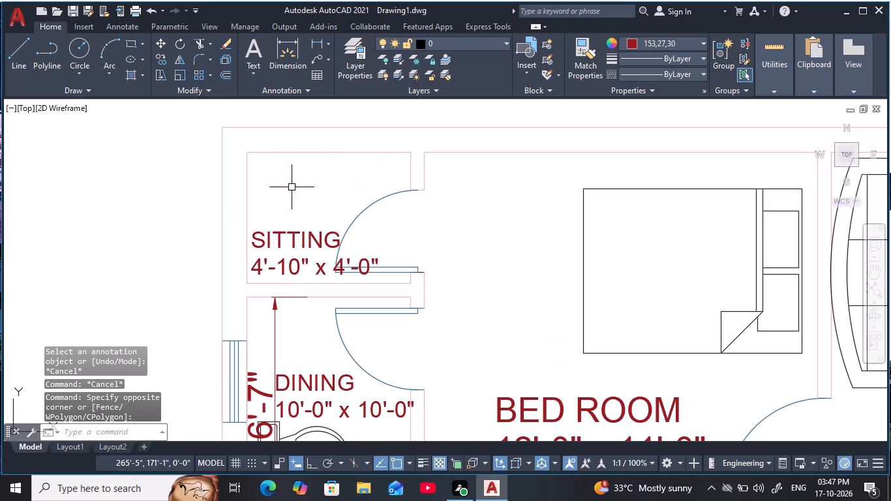
Change the copied DINING label in the toilet beside the living room to TOILET.
scroll(342, 224, "down", 2)
middle_click_drag(355, 229, 198, 190)
middle_click_drag(461, 170, 338, 200)
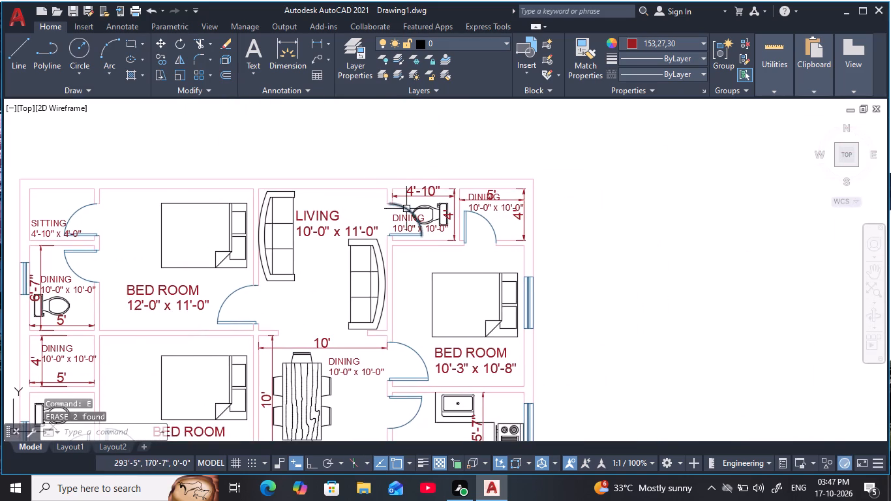
scroll(424, 208, "up", 2)
middle_click_drag(422, 207, 392, 206)
double_click(350, 234)
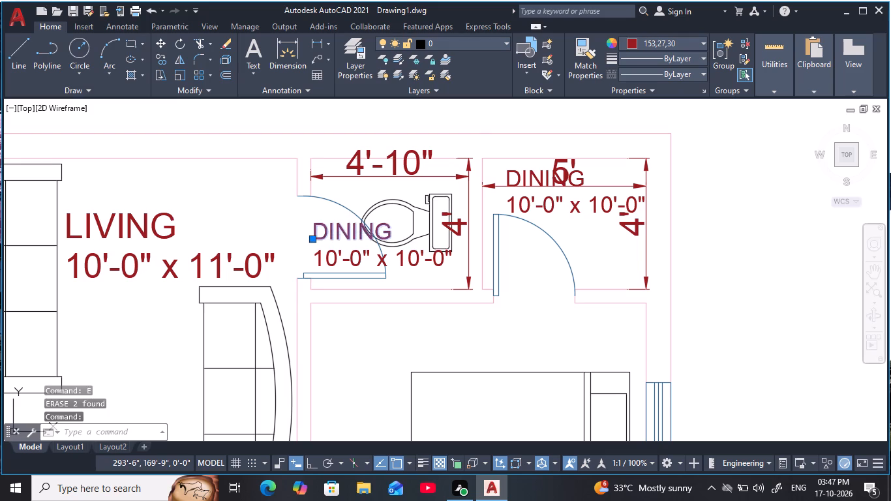
left_click(395, 234)
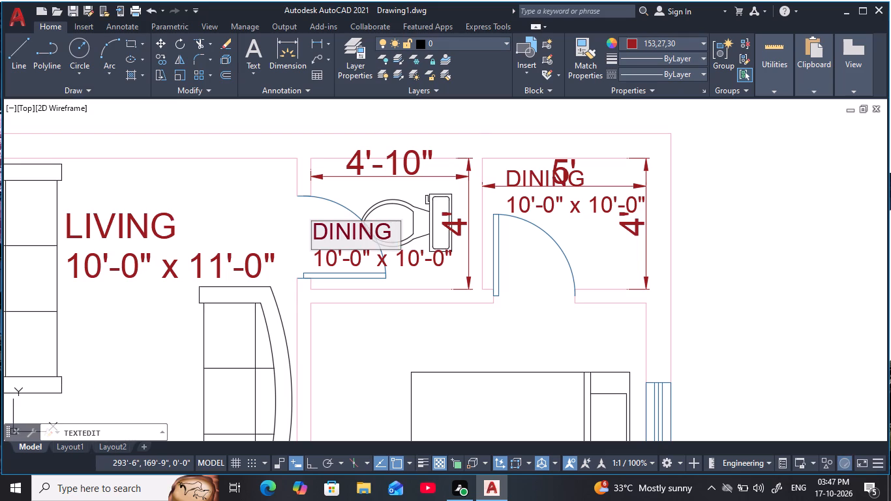
key("BackSpace")
key("BackSpace")
key("BackSpace")
key("BackSpace")
key("BackSpace")
key("BackSpace")
key("BackSpace")
key("BackSpace")
key("BackSpace")
key("BackSpace")
key("BackSpace")
key("BackSpace")
key("BackSpace")
key("b")
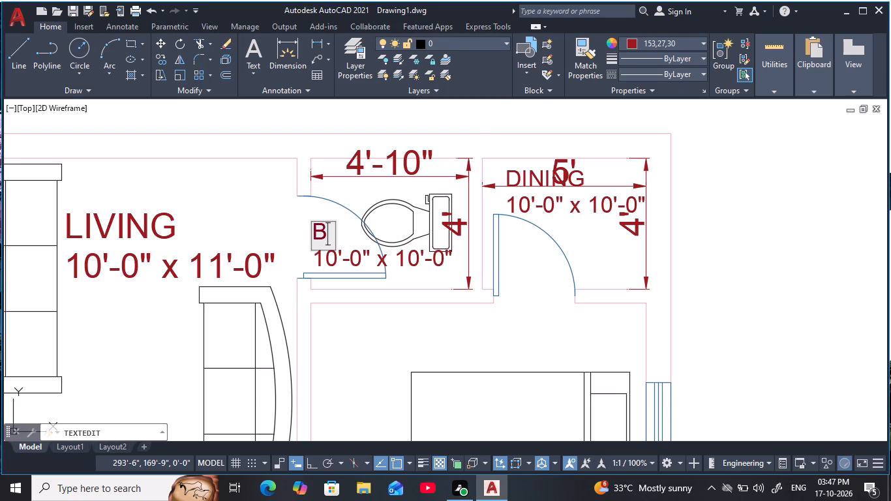
type("AT")
key("BackSpace")
key("BackSpace")
key("BackSpace")
key("t")
type("OILET")
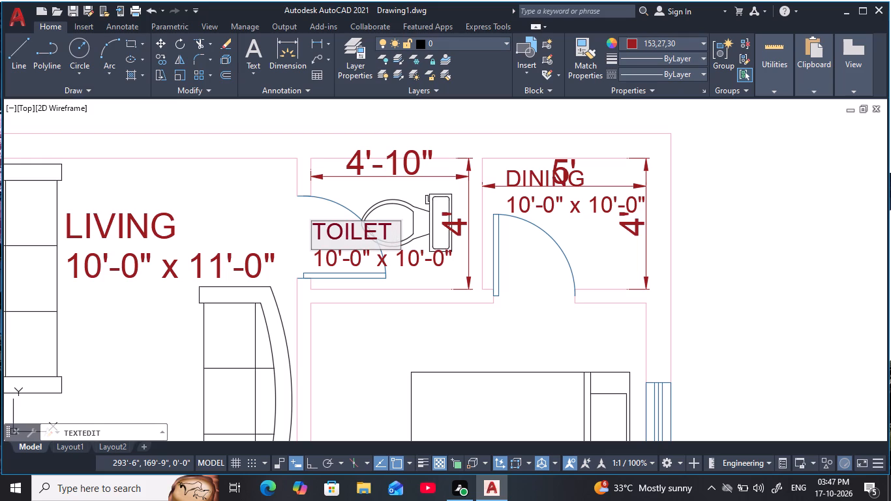
key("Return")
Change the size line under TOILET to 4'-10" x 4'-0" and finish text editing.
left_click(432, 258)
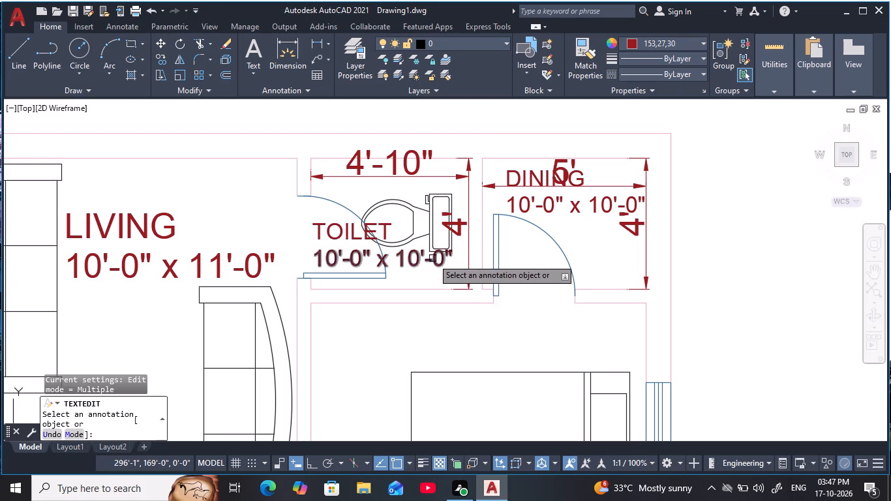
left_click(432, 258)
left_click(443, 263)
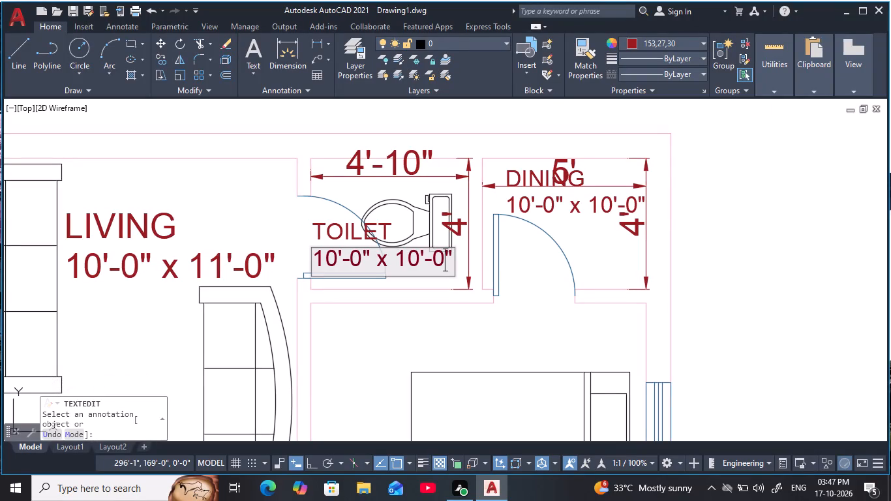
key("Left")
key("Left")
key("Left")
key("BackSpace")
key("BackSpace")
key("4")
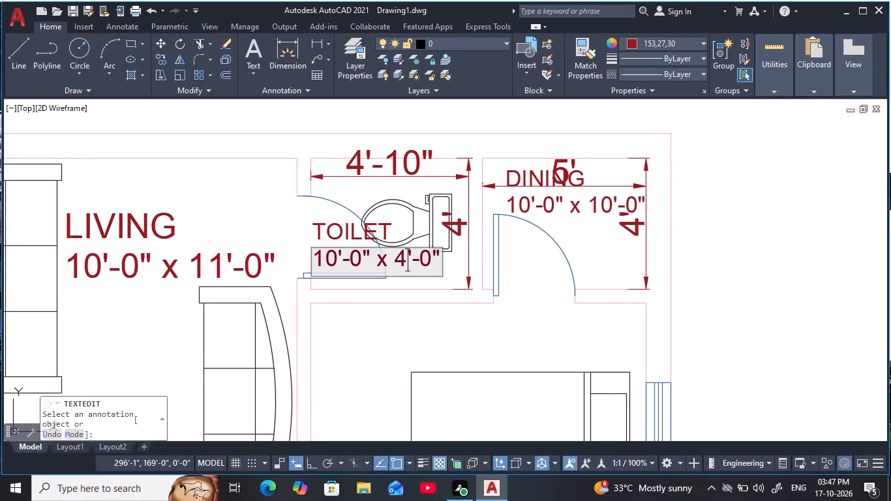
key("Left")
key("Left")
key("Left")
key("Left")
key("Left")
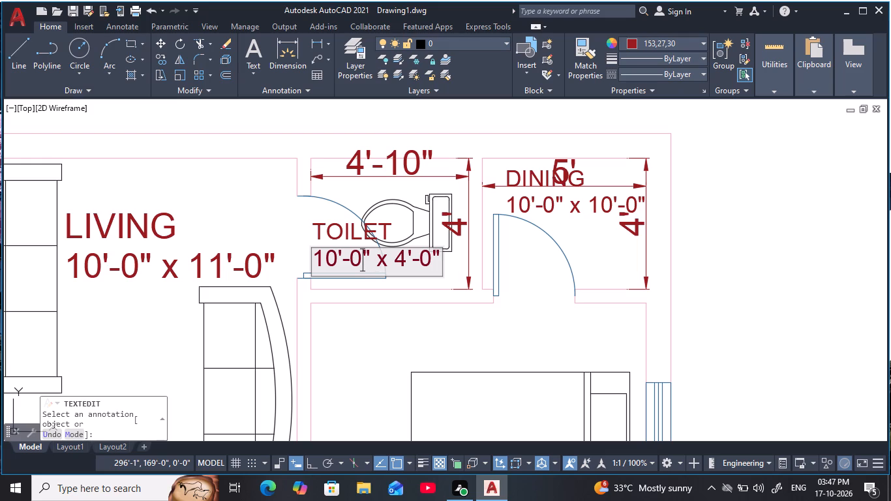
key("BackSpace")
type("10")
key("Left")
key("Left")
key("Left")
key("Left")
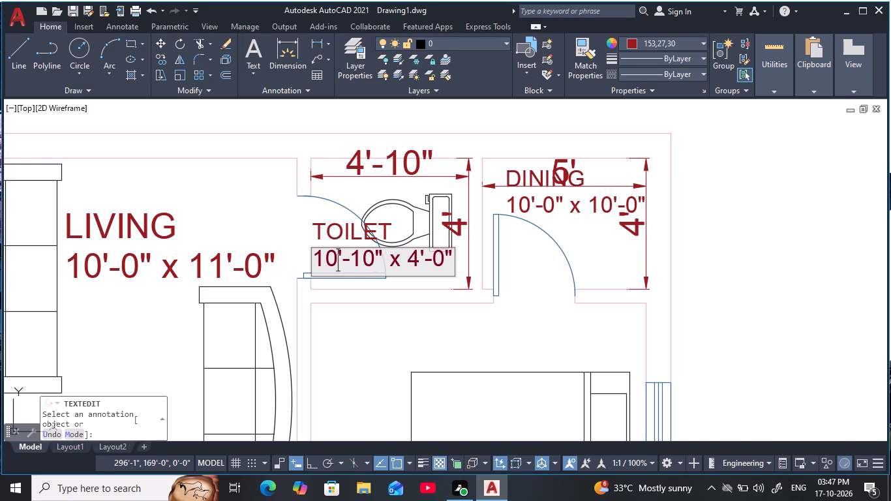
key("BackSpace")
key("BackSpace")
key("4")
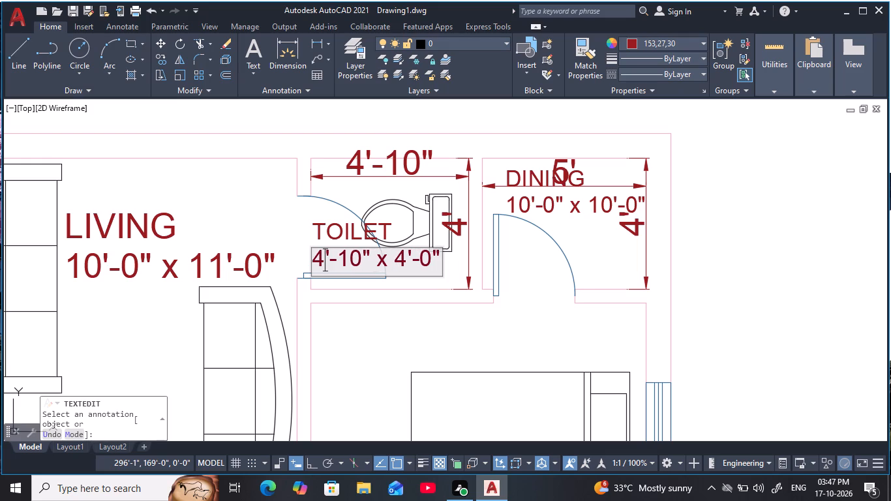
key("Return")
left_click(468, 227)
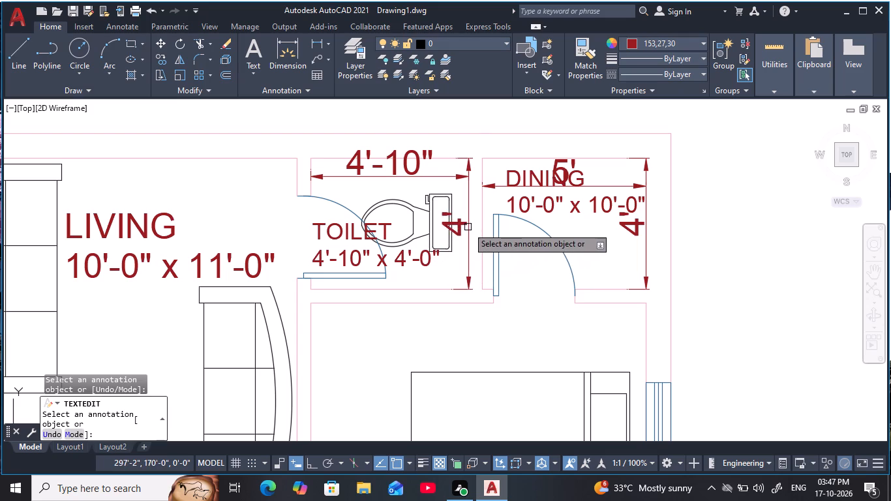
key("Escape")
key("Escape")
key("Escape")
key("Escape")
key("Escape")
key("Escape")
key("Escape")
key("Escape")
key("Escape")
key("Escape")
key("Escape")
key("Escape")
key("Escape")
key("Escape")
key("Escape")
key("Escape")
key("Escape")
key("Escape")
key("Escape")
key("Escape")
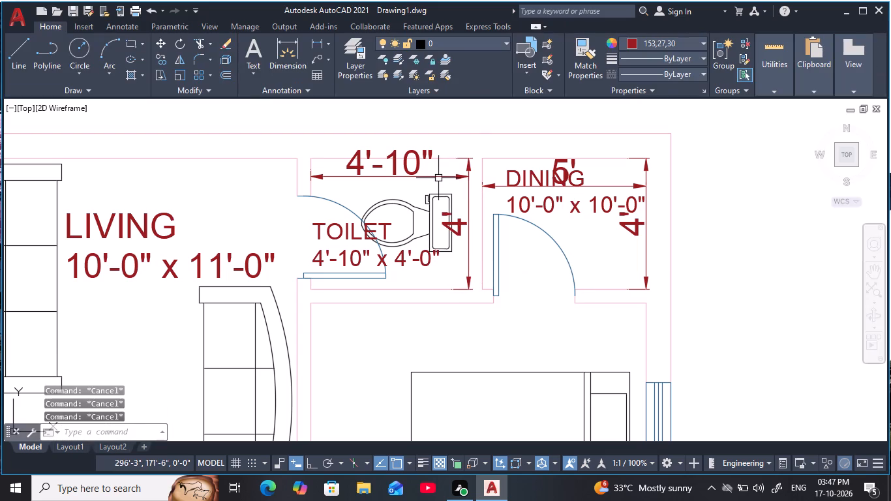
Erase the 4'-10" and 4' dimensions inside the toilet beside the living room.
left_click(438, 178)
left_click(466, 216)
type("E")
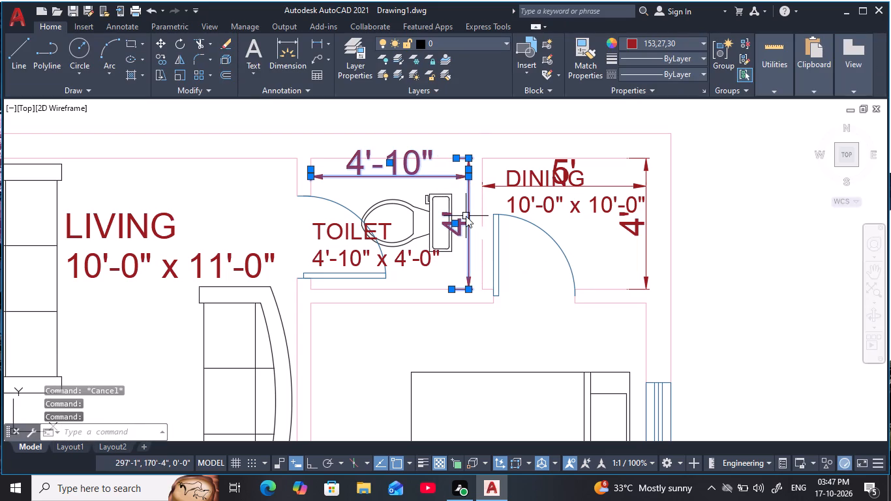
key("space")
Move the TOILET label and its size line about 1'-9" up and slightly right, towards the toilet's upper wall.
left_click(348, 227)
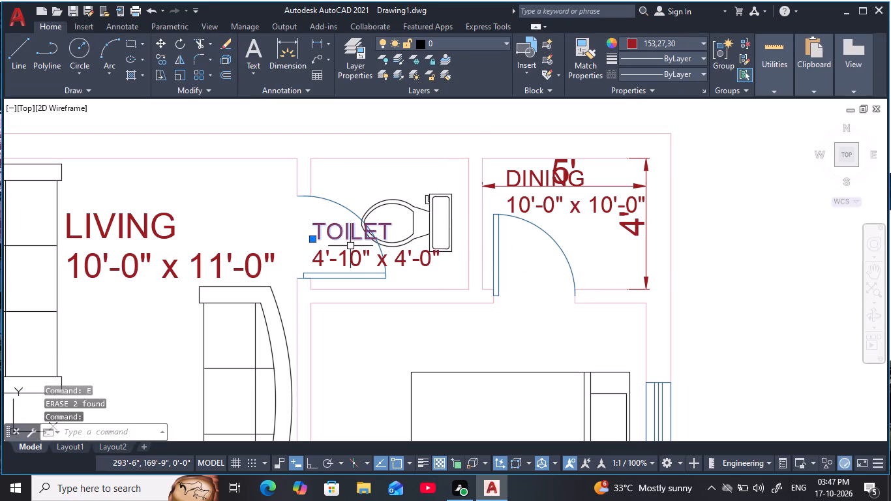
left_click(355, 257)
type("M")
key("space")
left_click(353, 255)
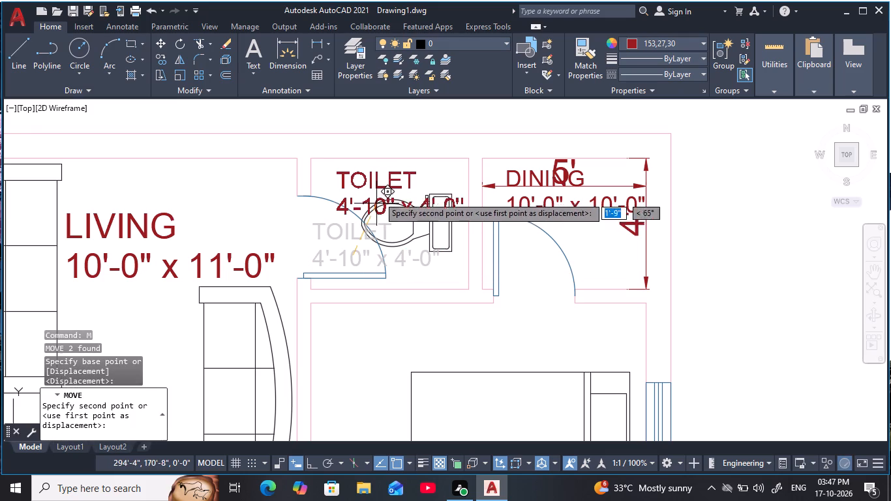
left_click(374, 202)
Change the copied DINING label in the corner room next to the TOILET to SITTING.
scroll(372, 222, "down", 1)
middle_click_drag(371, 224, 325, 236)
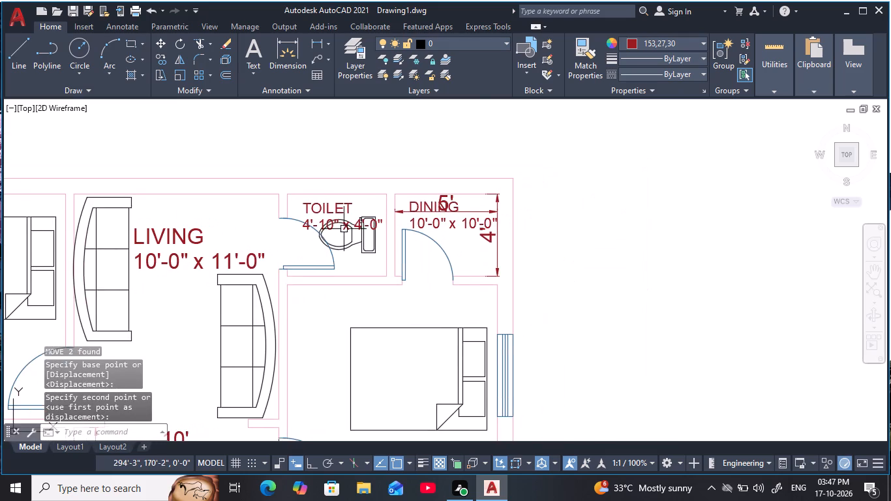
scroll(369, 220, "up", 1)
double_click(473, 197)
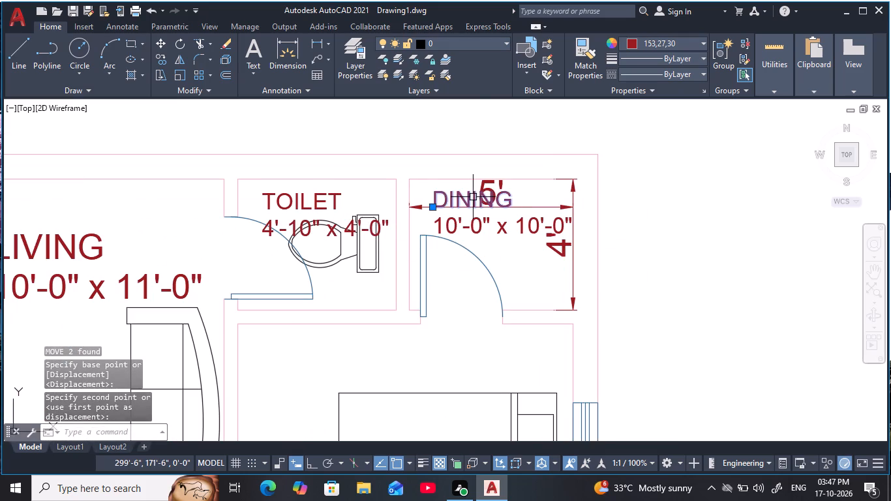
key("BackSpace")
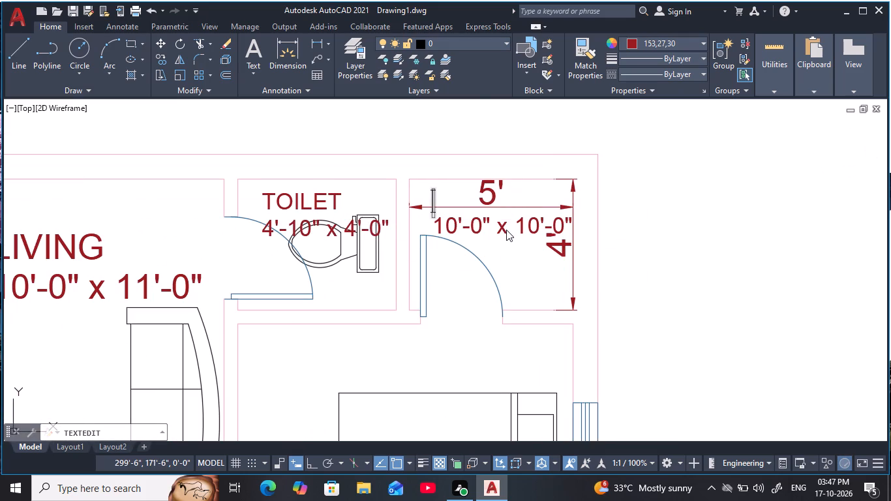
type("ST")
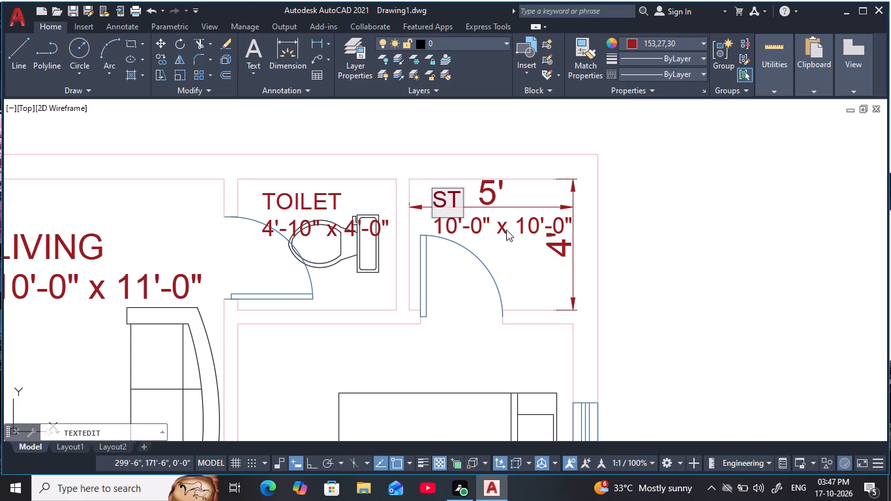
key("BackSpace")
key("i")
type("TTING")
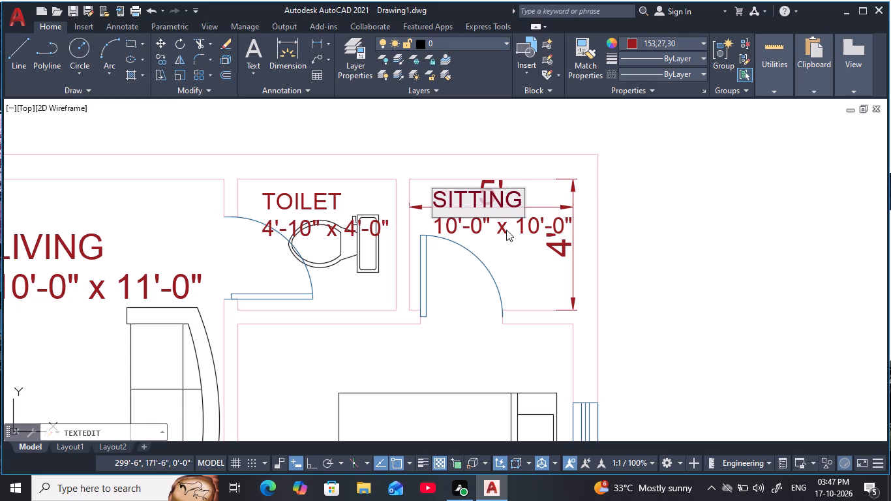
key("Return")
Change the size line under the new SITTING label to 5'-0" x 4'-0".
double_click(540, 226)
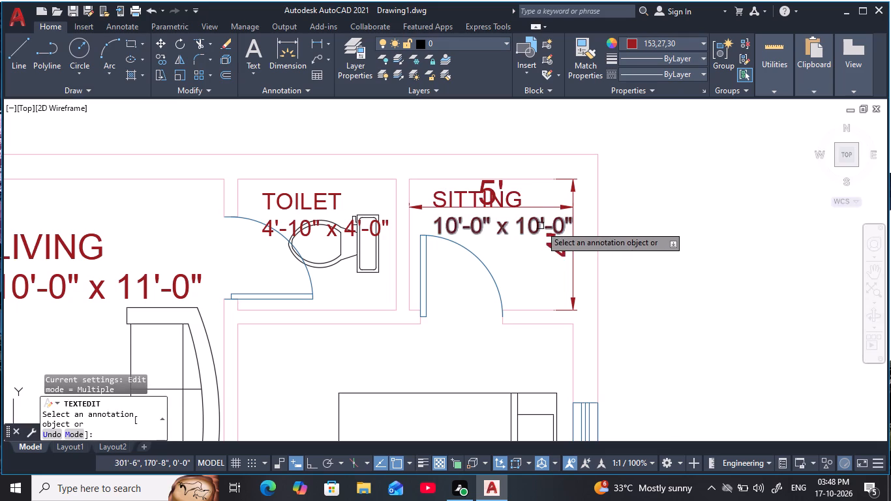
left_click(566, 230)
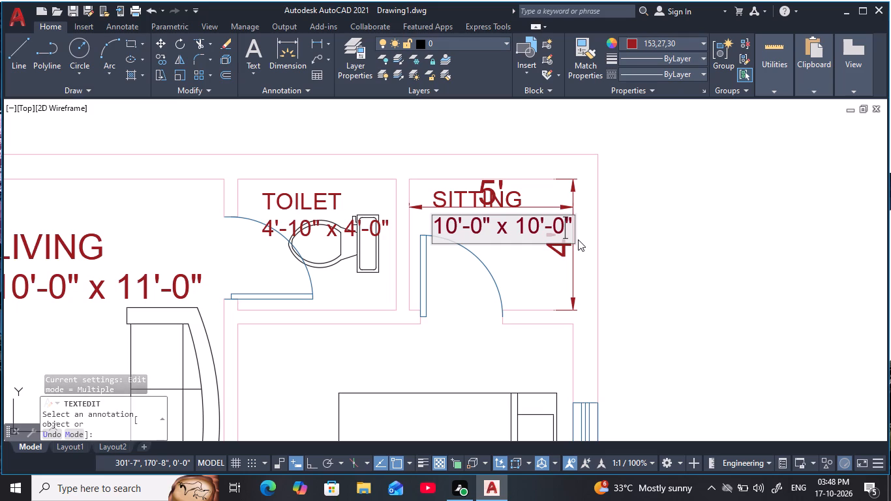
key("Down")
key("Left")
key("Left")
key("Left")
key("Left")
key("Left")
key("Left")
key("Left")
key("Left")
key("Left")
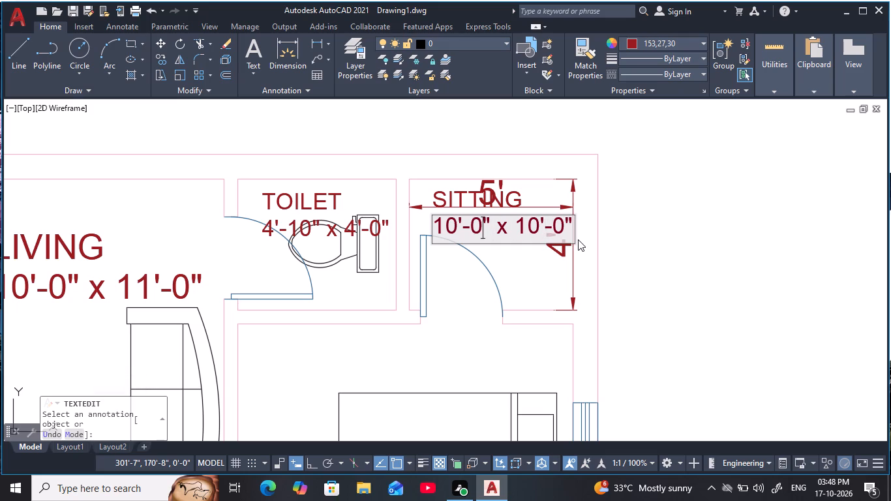
key("Left")
key("Left")
key("Left")
key("BackSpace")
key("BackSpace")
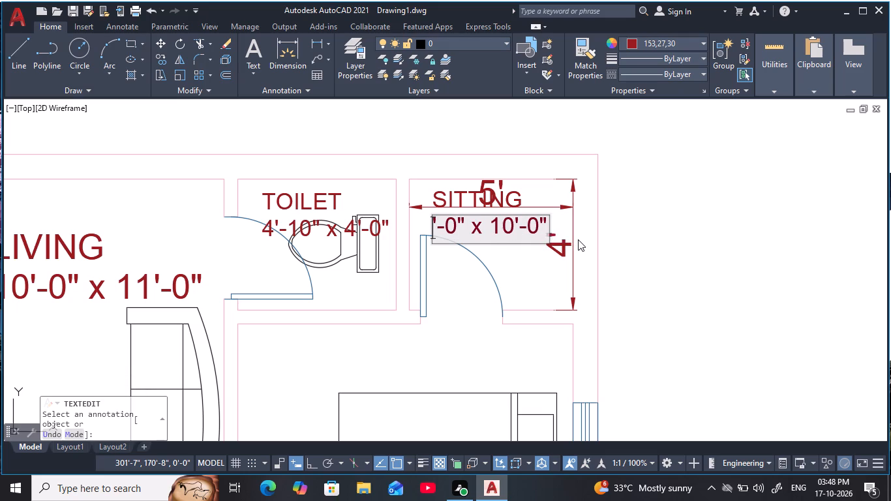
key("5")
key("Right")
key("Right")
key("Right")
key("Right")
key("Right")
key("Right")
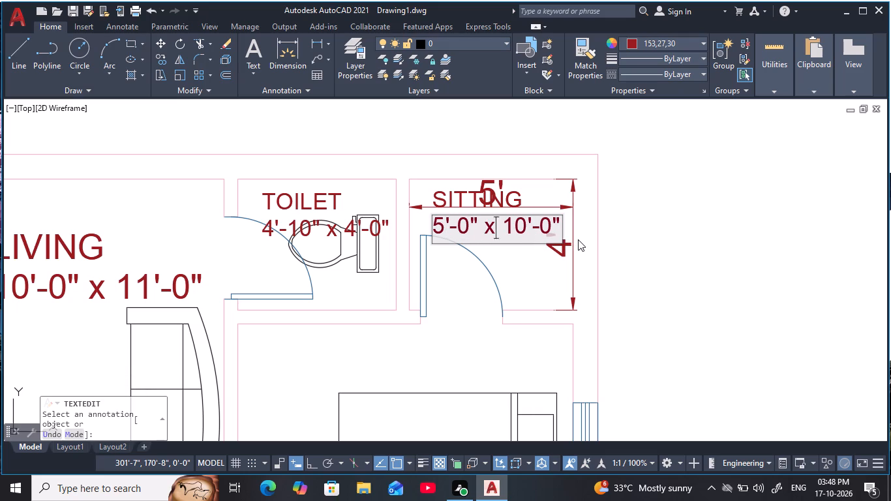
key("Right")
key("Right")
key("Right")
key("BackSpace")
key("BackSpace")
key("4")
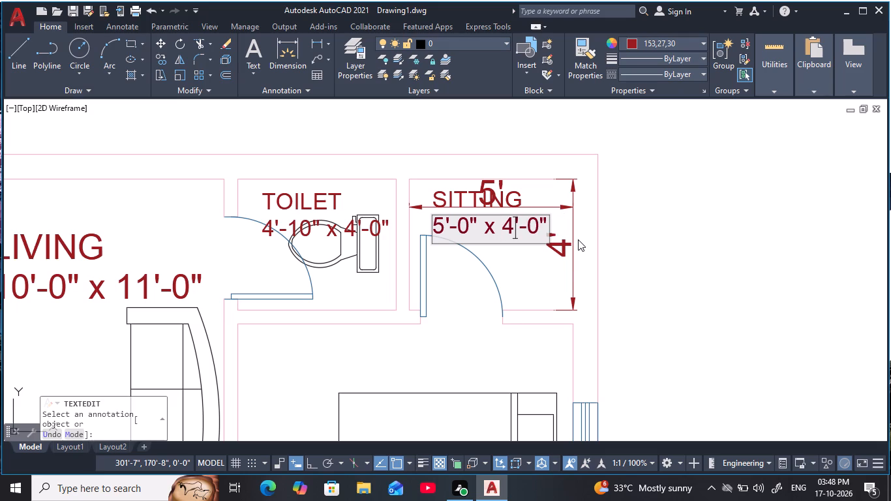
key("Return")
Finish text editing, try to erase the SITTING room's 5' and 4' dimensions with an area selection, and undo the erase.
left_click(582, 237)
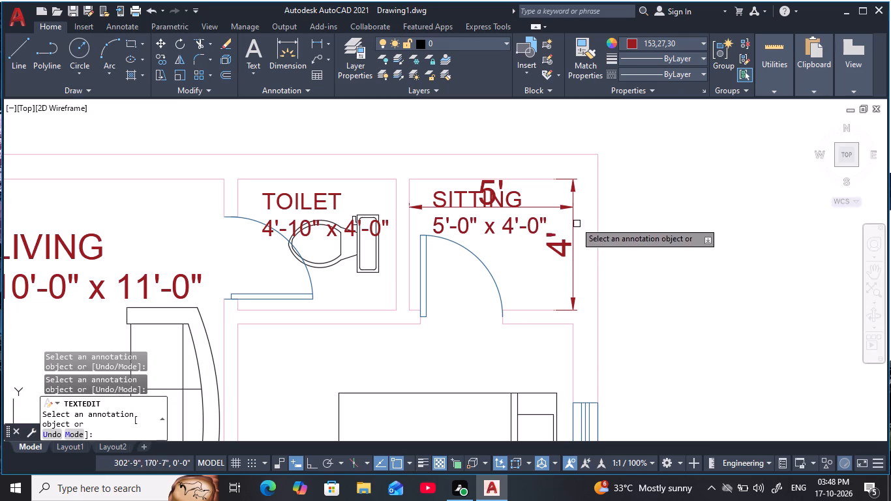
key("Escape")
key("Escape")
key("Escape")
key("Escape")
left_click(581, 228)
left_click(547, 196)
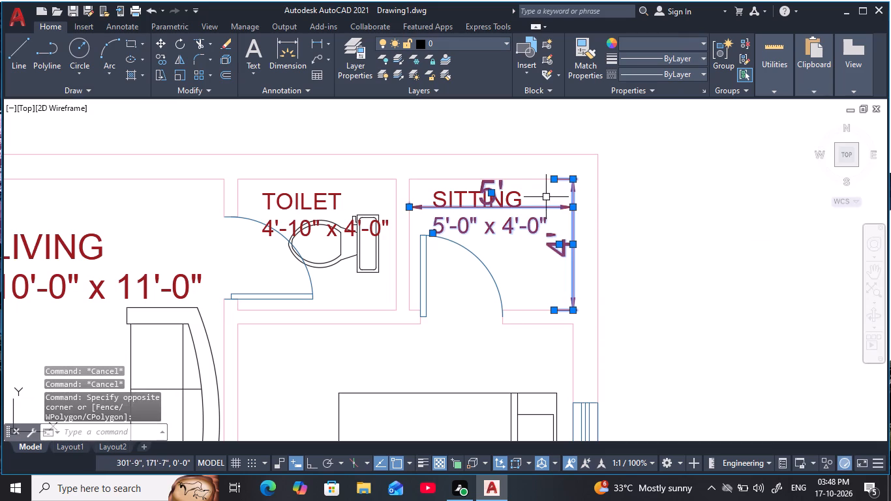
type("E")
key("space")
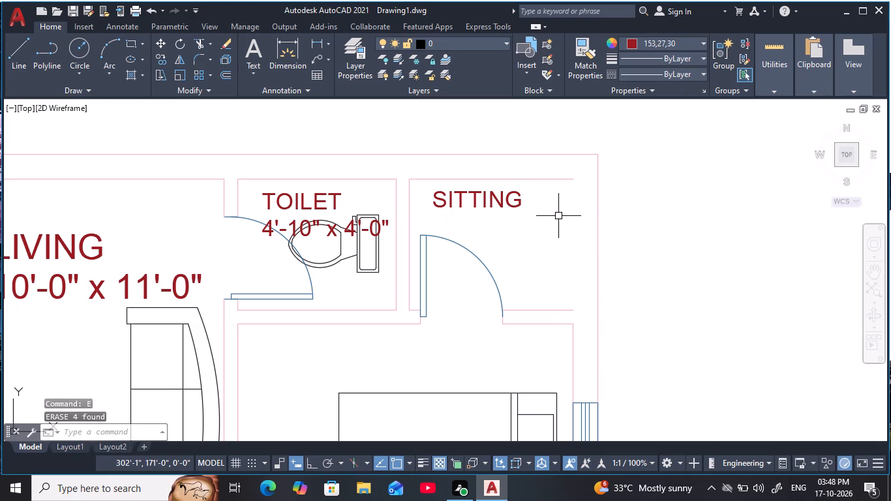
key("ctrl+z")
Erase the 5' and 4' dimensions in the SITTING room next to the TOILET in the upper-right corner.
left_click(566, 211)
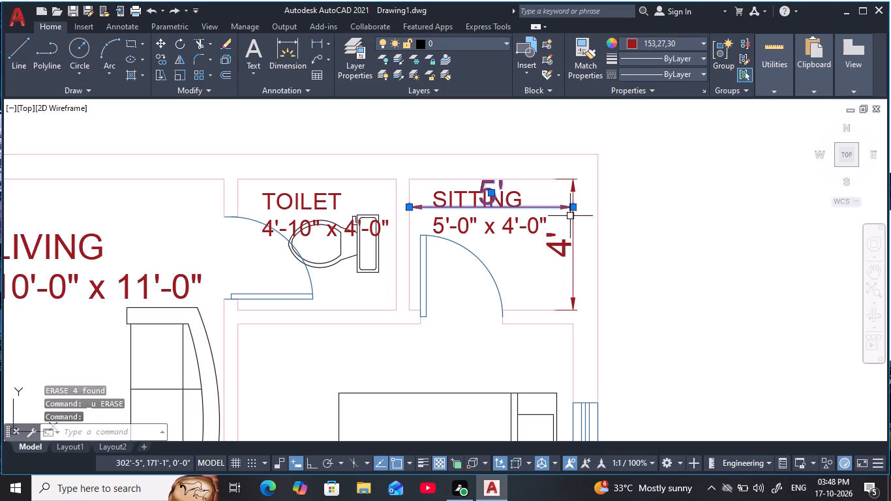
left_click(571, 243)
type("E")
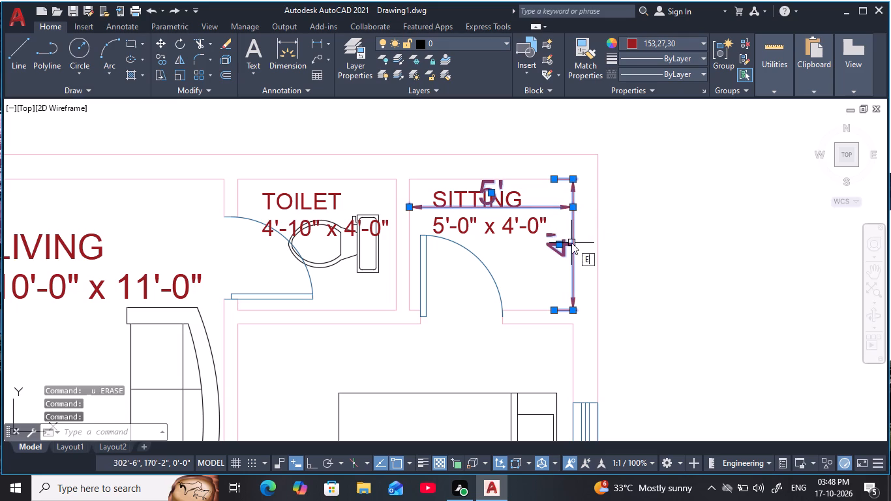
key("space")
Move the SITTING label and its 4'-10" x 4'-0" size line in the plan's upper-left corner room up towards the upper wall.
scroll(567, 247, "down", 1)
middle_click_drag(567, 247, 562, 203)
scroll(552, 227, "up", 1)
middle_click_drag(552, 227, 586, 213)
scroll(586, 217, "down", 1)
middle_click_drag(556, 280, 589, 240)
scroll(584, 238, "down", 1)
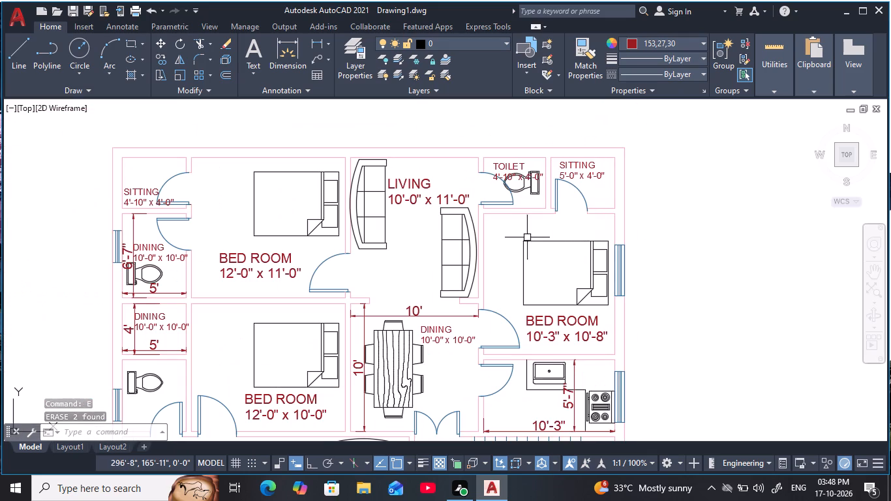
middle_click_drag(514, 258, 637, 284)
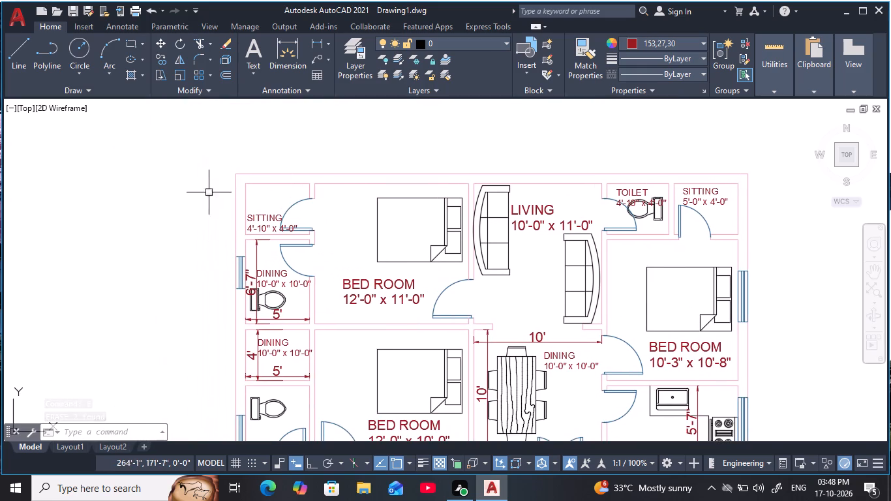
scroll(264, 232, "up", 1)
left_click(274, 213)
left_click(278, 227)
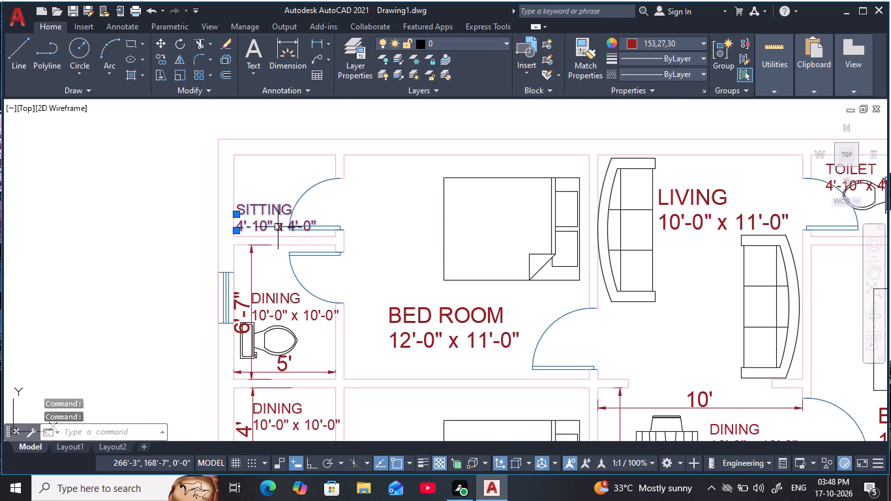
type("M")
key("space")
left_click(279, 220)
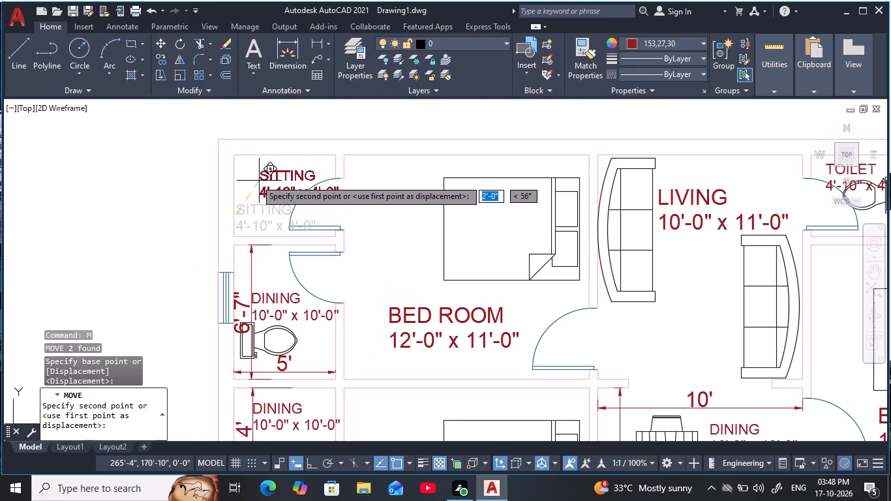
left_click(238, 175)
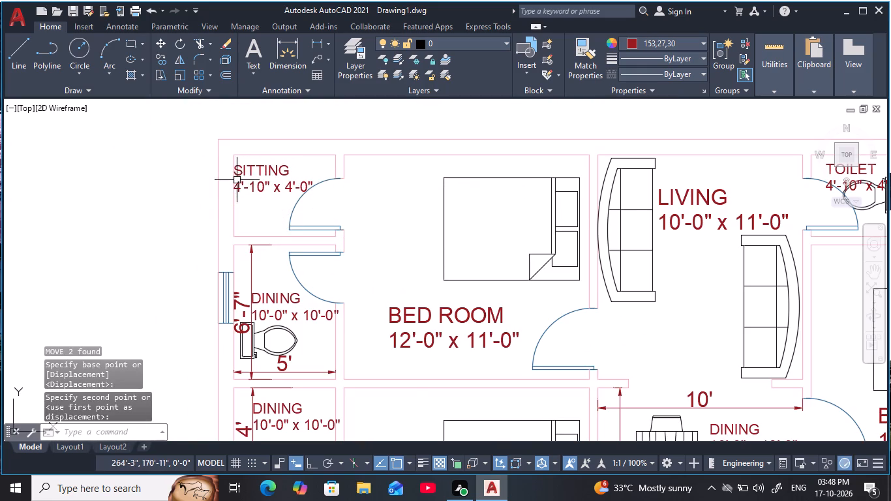
Change the DINING label in the toilet room below the upper-left SITTING room to TOILET.
scroll(229, 207, "down", 1)
middle_click_drag(230, 208, 217, 187)
key("Escape")
key("Escape")
scroll(241, 247, "up", 2)
middle_click_drag(243, 245, 267, 206)
scroll(268, 205, "down", 2)
key("Escape")
key("Escape")
double_click(271, 205)
scroll(282, 209, "up", 2)
left_click(292, 201)
key("BackSpace")
key("BackSpace")
key("BackSpace")
key("BackSpace")
key("BackSpace")
key("BackSpace")
key("BackSpace")
key("BackSpace")
key("BackSpace")
key("BackSpace")
key("BackSpace")
key("BackSpace")
key("BackSpace")
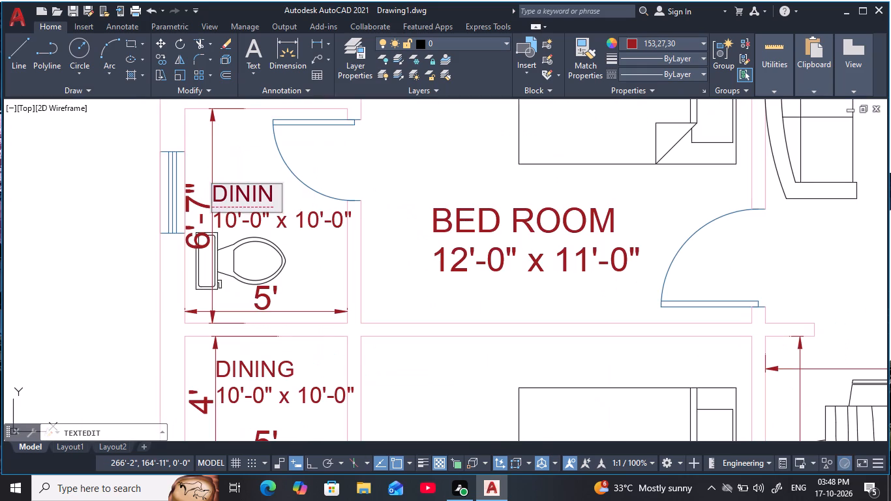
type("TOILET")
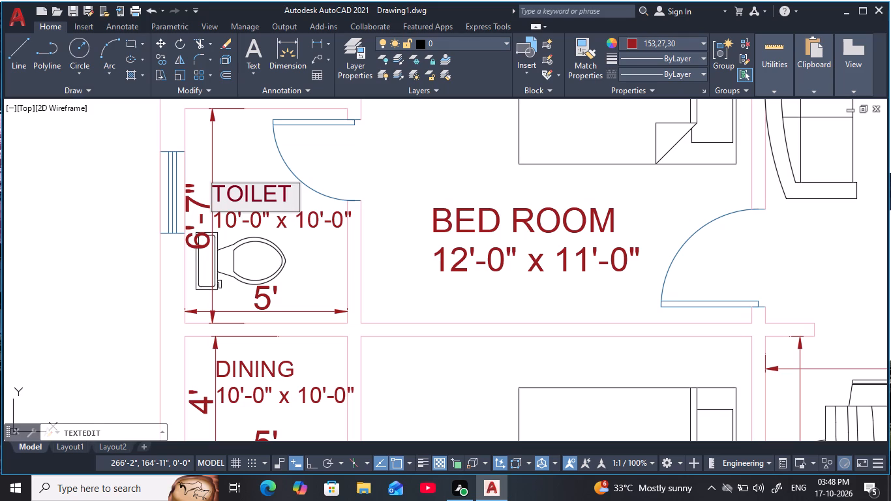
Change the size line under the new TOILET label to 5'-0" x 6'-7" and finish text editing.
left_click(313, 216)
double_click(338, 220)
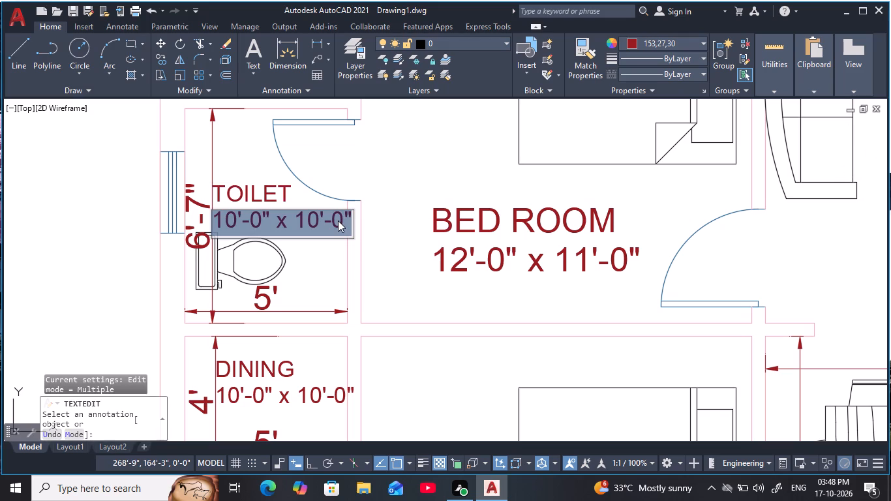
left_click(342, 222)
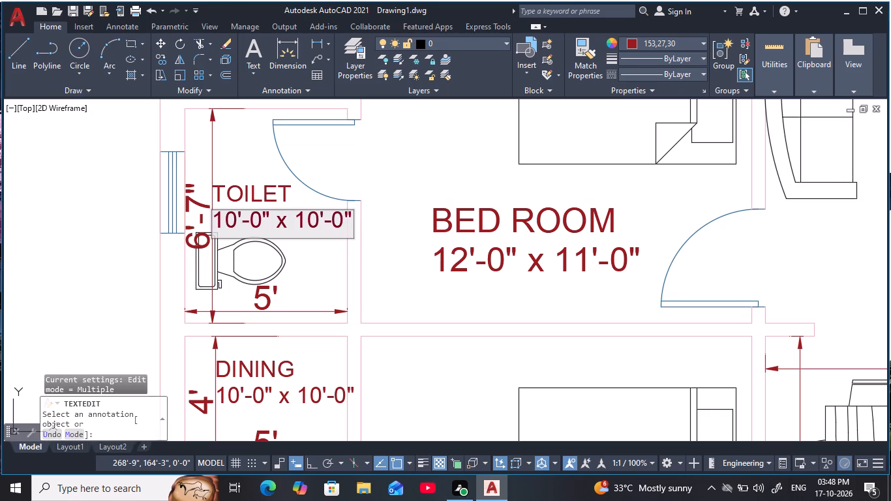
key("BackSpace")
key("7")
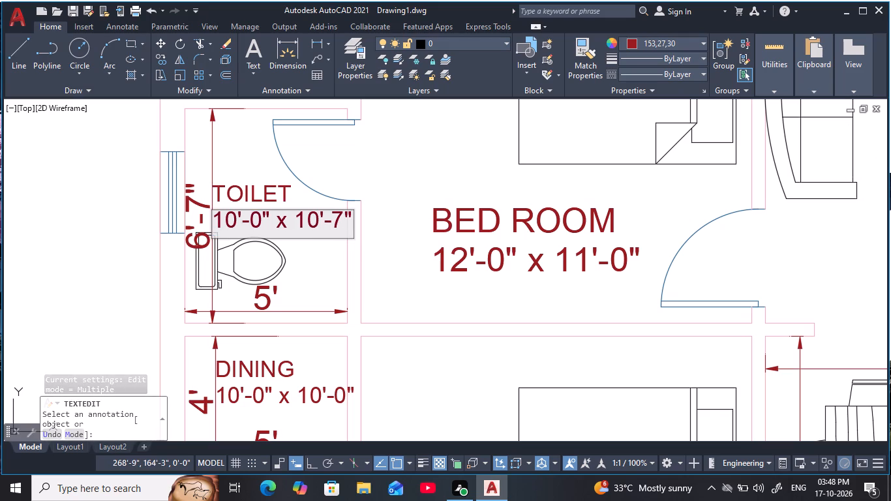
key("Left")
key("Left")
key("Left")
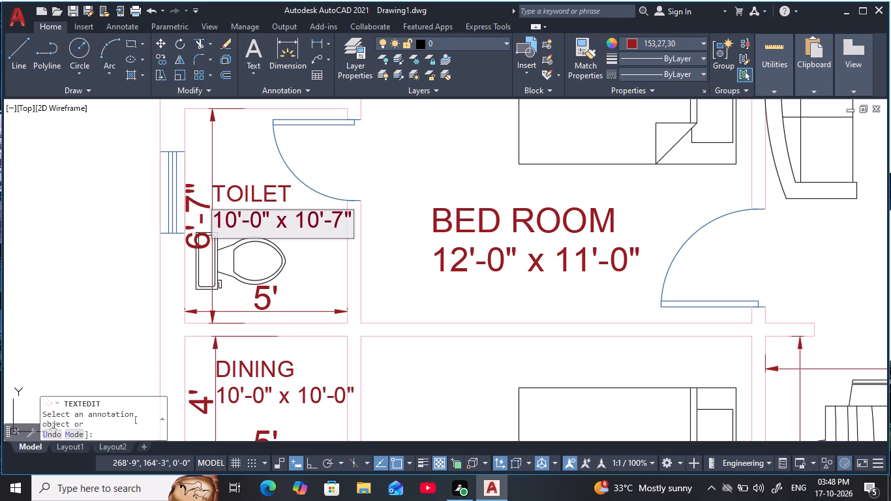
key("BackSpace")
key("BackSpace")
key("6")
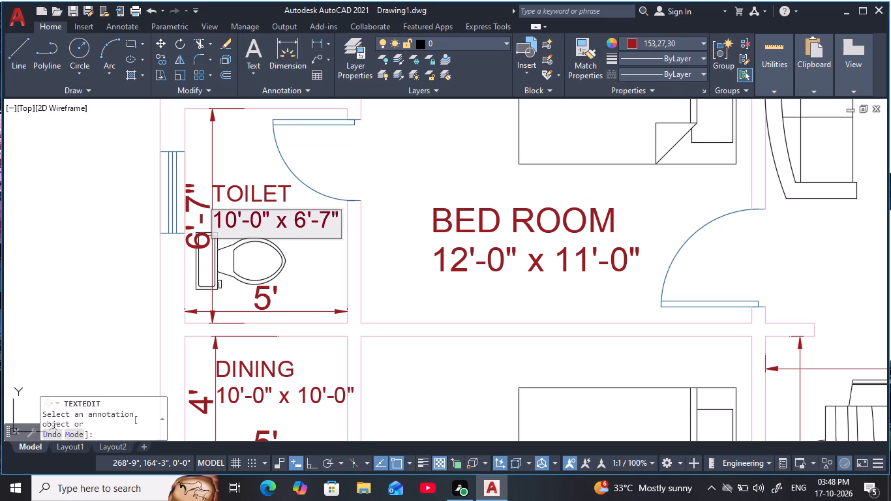
key("Left")
key("Left")
key("Left")
key("Left")
key("Left")
key("Left")
key("Left")
key("Left")
key("BackSpace")
key("BackSpace")
key("5")
key("Return")
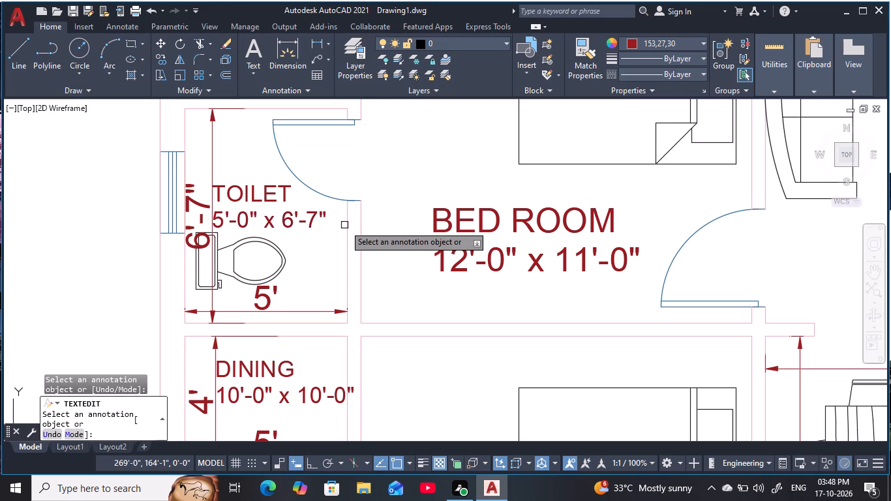
left_click(194, 207)
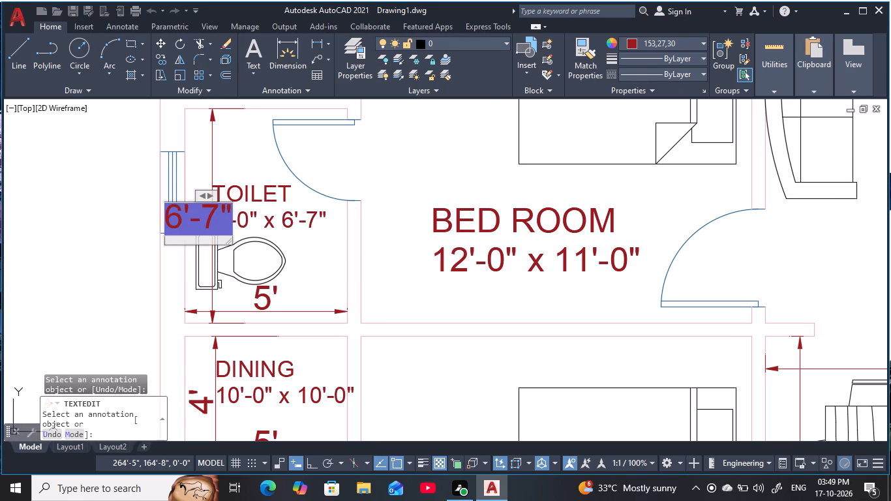
key("Escape")
key("Escape")
key("Escape")
key("Escape")
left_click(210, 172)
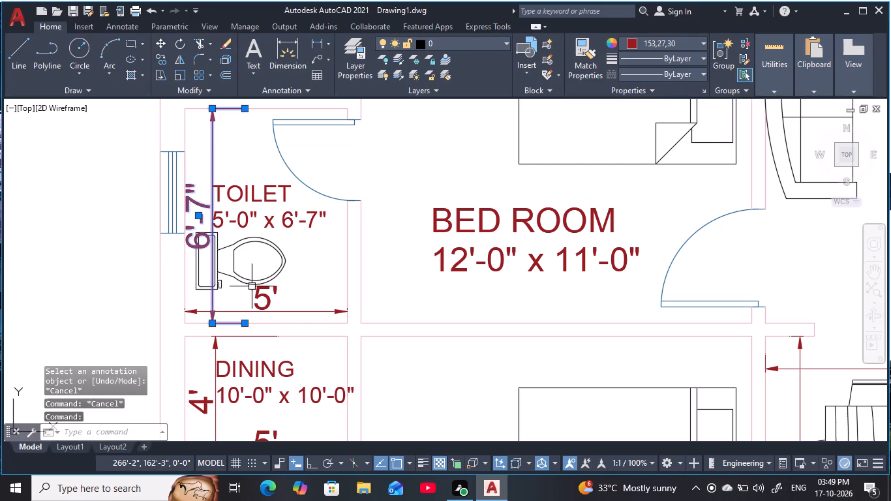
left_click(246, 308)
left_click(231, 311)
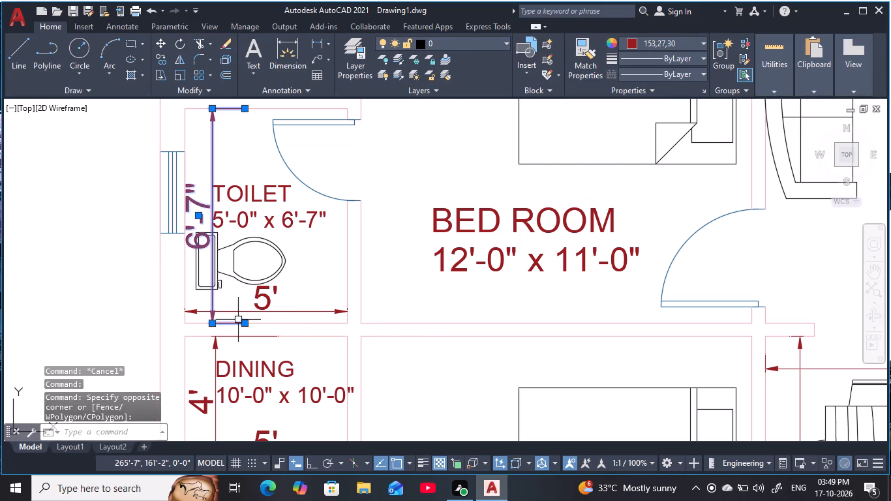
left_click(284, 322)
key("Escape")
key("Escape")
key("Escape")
Erase the 6'-7" and 5' dimensions in the TOILET room on the plan's left side.
left_click(293, 318)
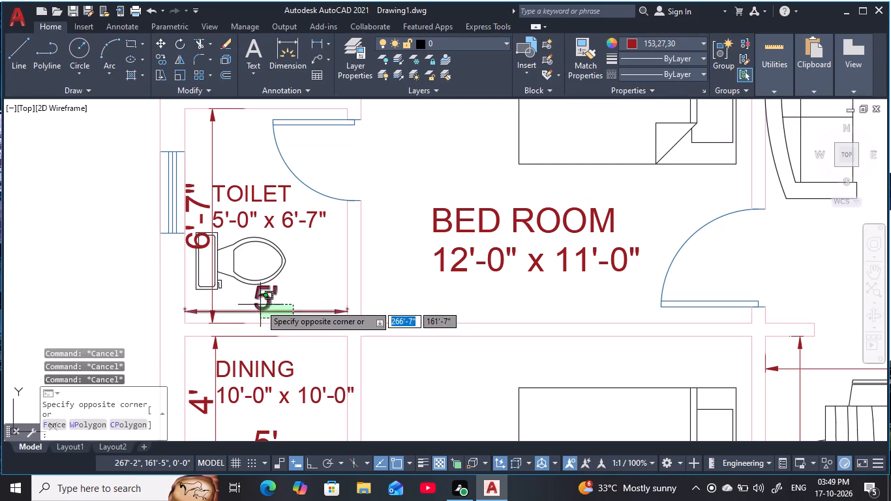
left_click(204, 300)
key("e")
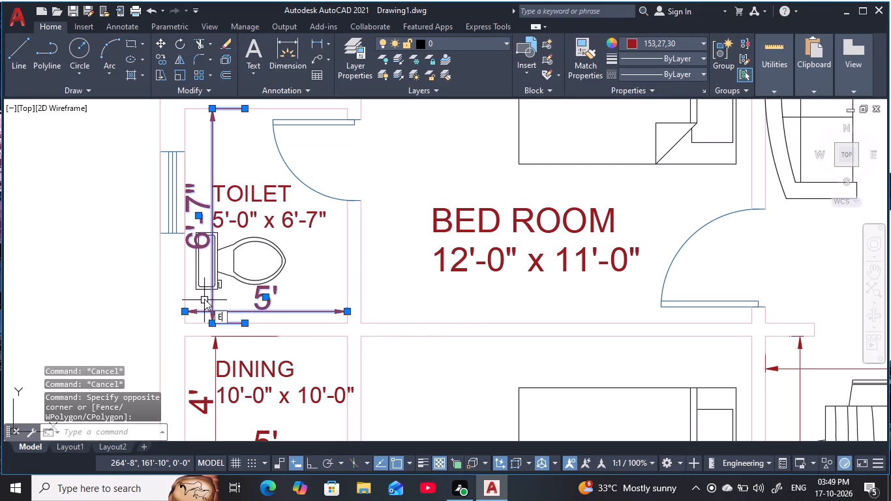
key("space")
Change the DINING label in the small room between the two left-side toilet rooms to SITTING.
scroll(254, 309, "down", 2)
middle_click_drag(255, 309, 210, 294)
key("Escape")
key("Escape")
key("Escape")
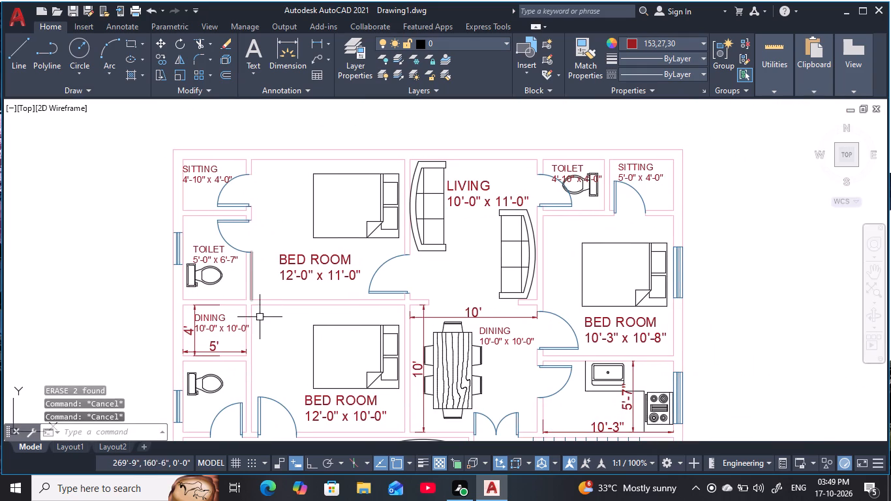
key("Escape")
middle_click_drag(289, 351, 290, 295)
key("Escape")
key("Escape")
scroll(207, 277, "up", 2)
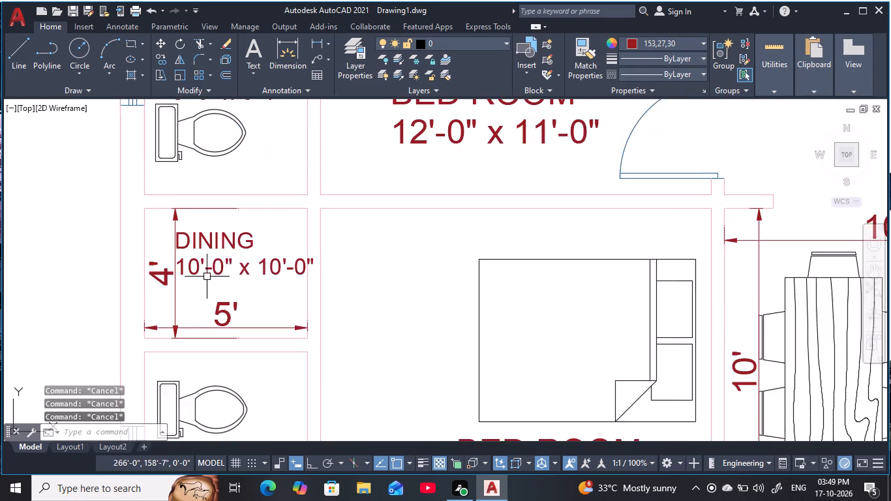
middle_click_drag(207, 277, 241, 294)
double_click(256, 265)
key("BackSpace")
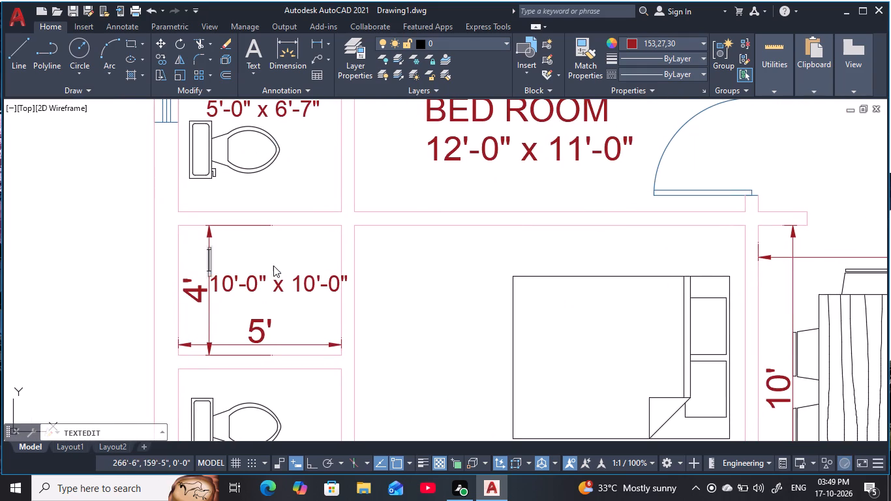
key("s")
type("ITTING")
key("Return")
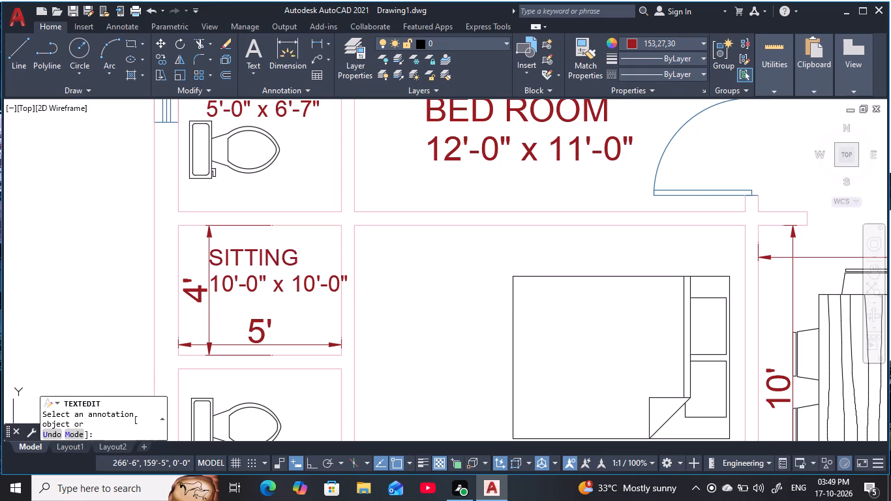
Change the size line under this SITTING label to 5'-0" x 4'-0" and finish text editing.
double_click(316, 282)
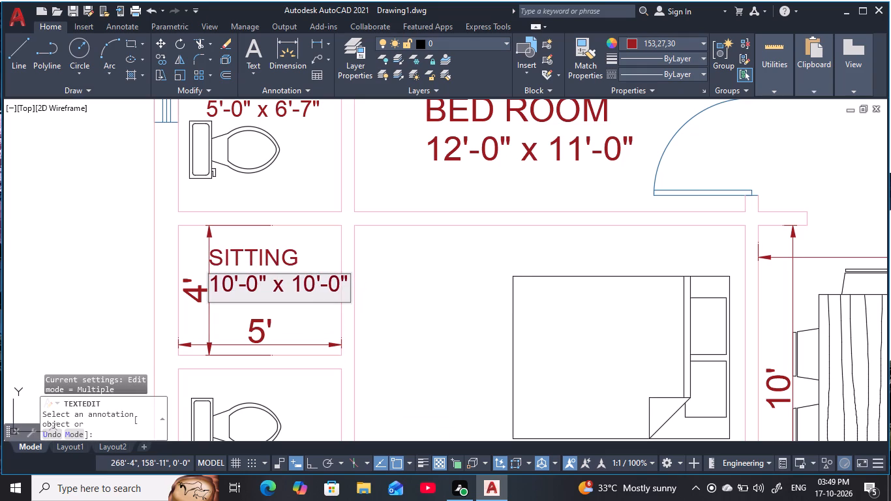
left_click(338, 288)
key("Left")
key("Left")
key("Left")
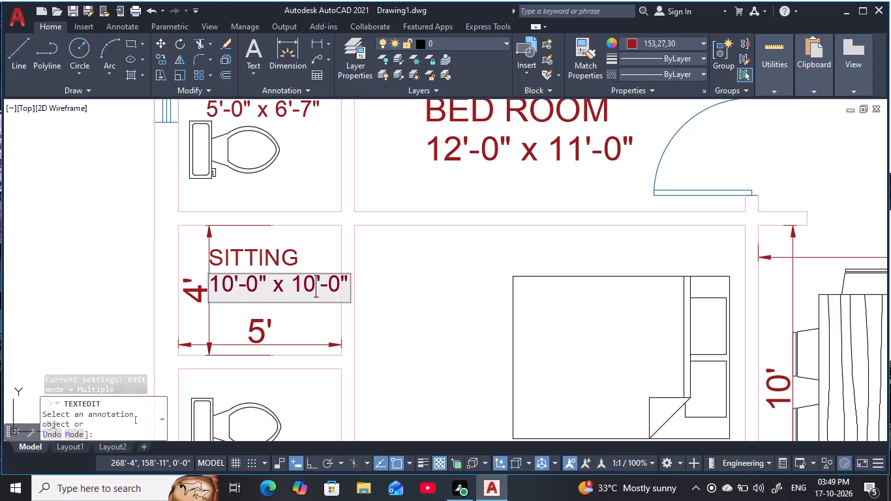
key("BackSpace")
key("BackSpace")
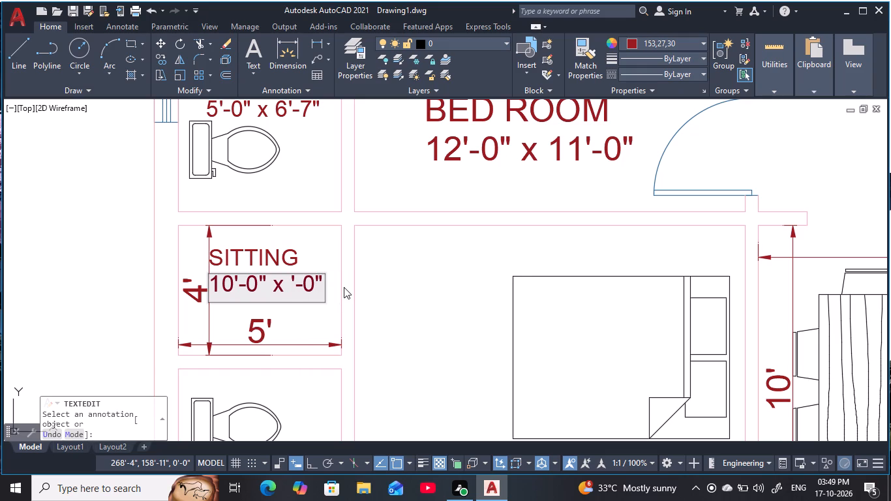
key("4")
key("Left")
key("Left")
key("Left")
key("Left")
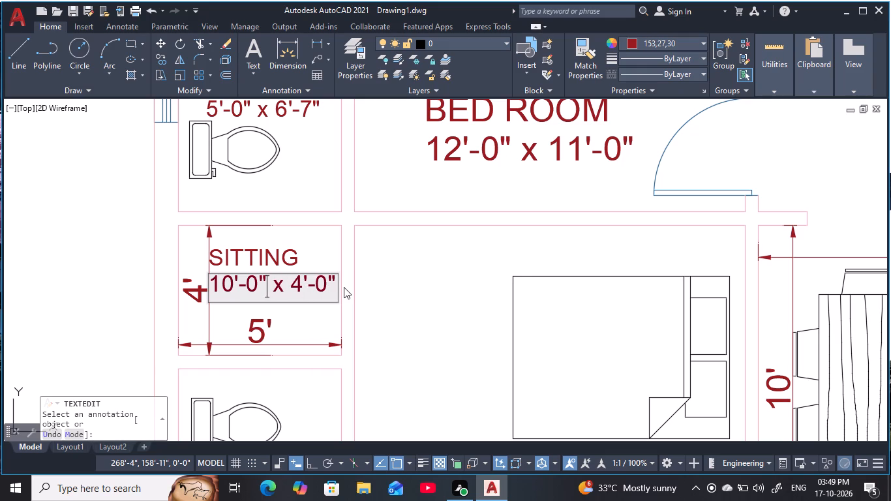
key("Left")
key("Left")
key("Left")
key("Left")
key("BackSpace")
key("BackSpace")
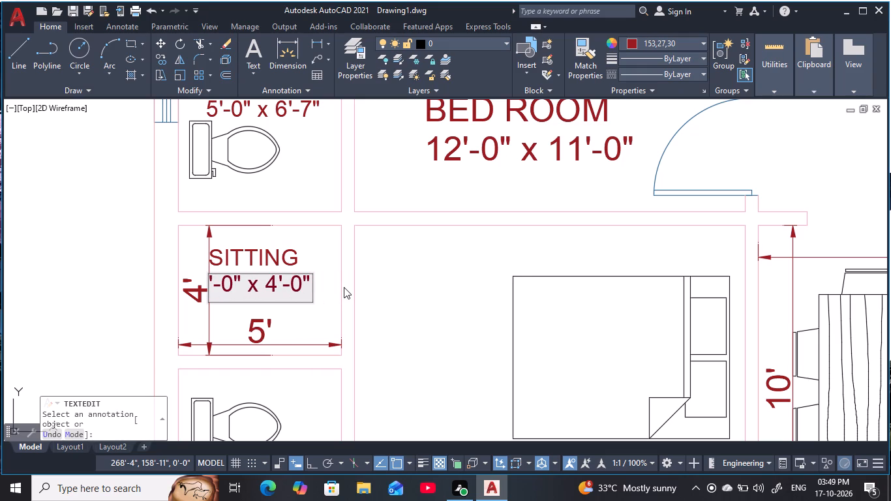
key("6")
key("BackSpace")
key("5")
key("Return")
key("Return")
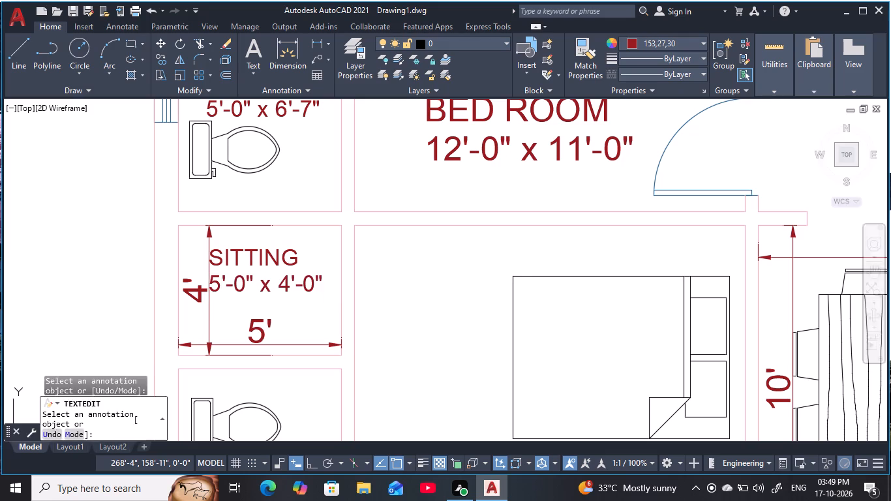
key("Escape")
key("Escape")
key("Escape")
key("Escape")
Erase the 5' and 4' dimensions in the SITTING room between the two left-side toilet rooms.
left_click(276, 344)
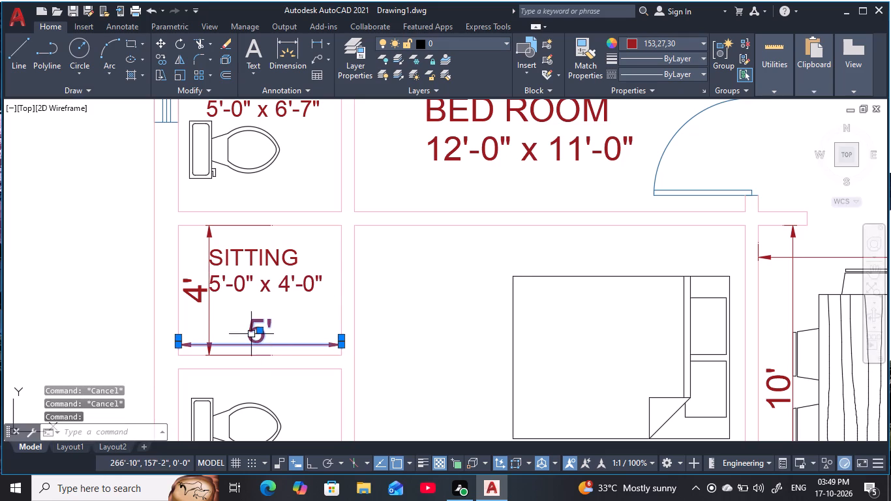
left_click(211, 311)
type("E")
key("space")
scroll(268, 319, "down", 2)
middle_click_drag(271, 319, 232, 305)
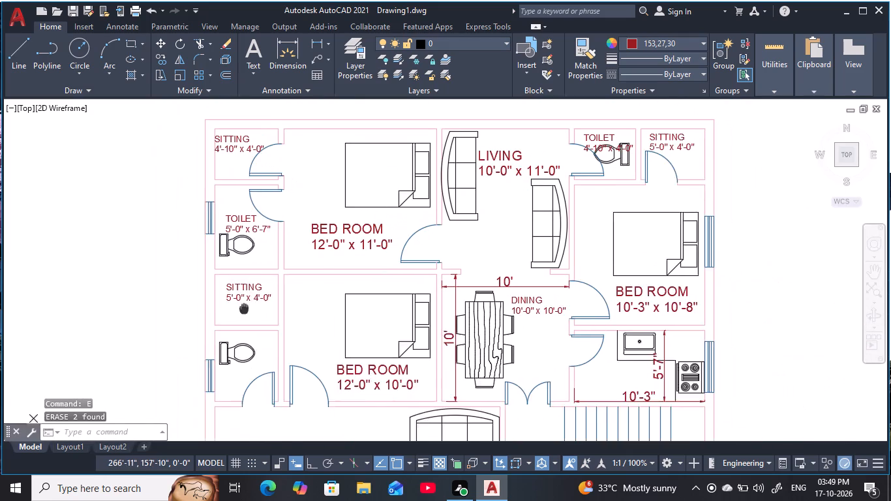
Copy the DINING label and its size line into the kitchen, placing them below the sink.
middle_click_drag(232, 305, 176, 286)
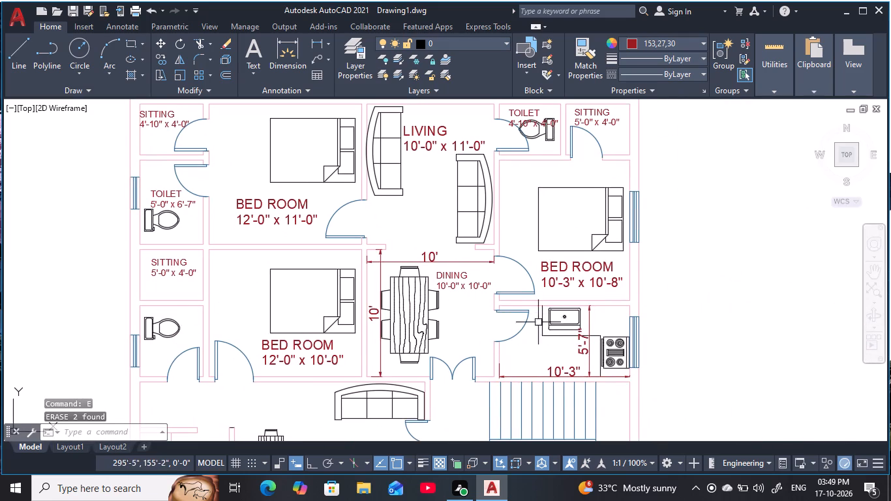
middle_click_drag(603, 363, 529, 342)
scroll(518, 330, "up", 1)
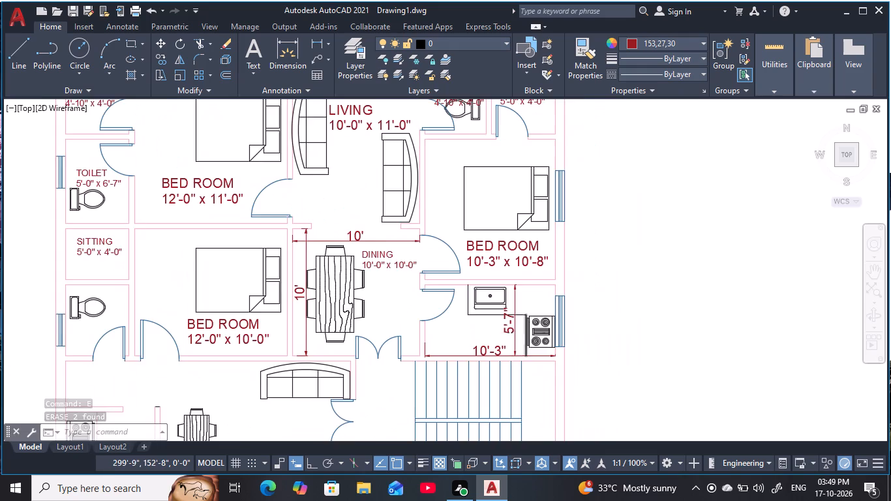
scroll(518, 330, "up", 1)
scroll(487, 322, "down", 2)
middle_click_drag(488, 323, 540, 340)
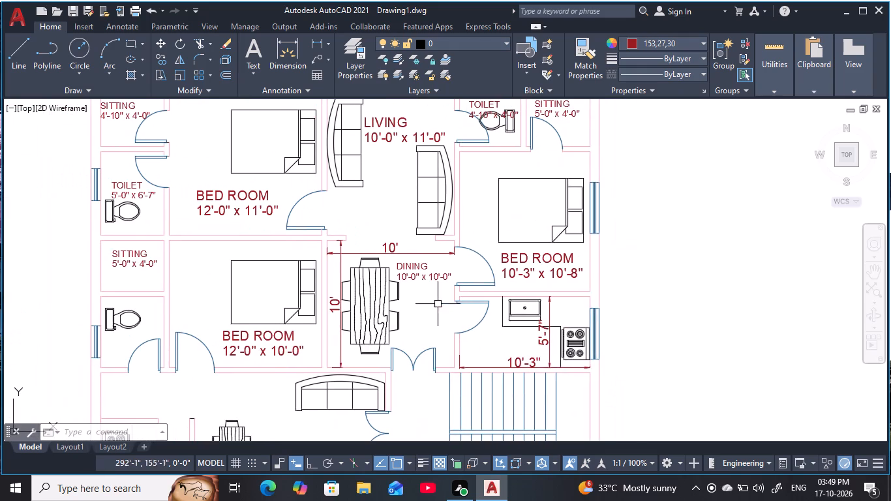
left_click(412, 267)
left_click(412, 277)
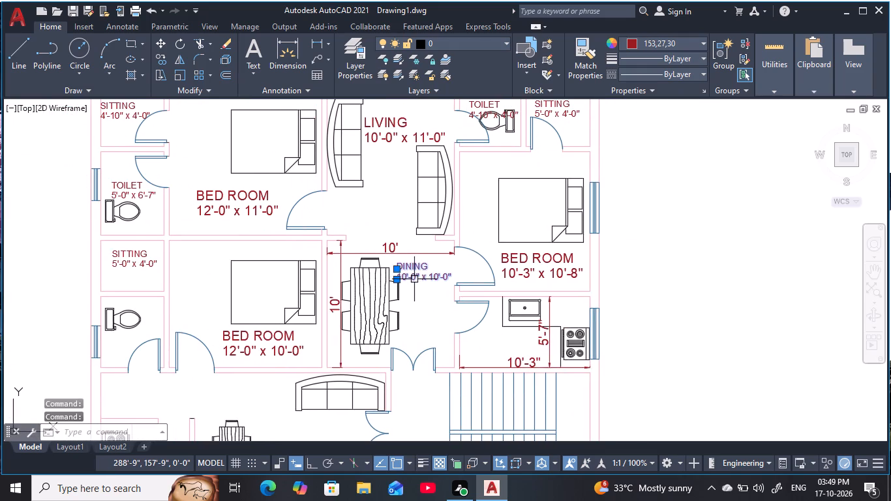
key("c")
key("o")
key("space")
left_click(410, 277)
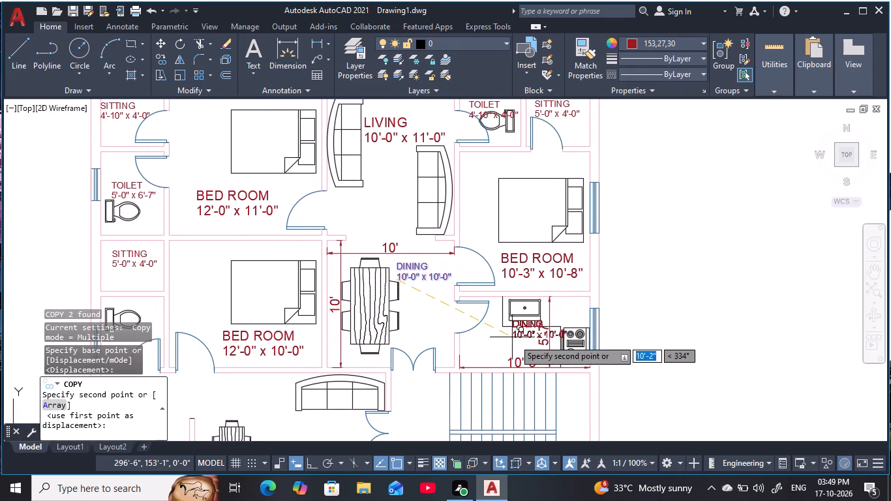
scroll(489, 344, "up", 2)
left_click(462, 356)
scroll(526, 342, "down", 1)
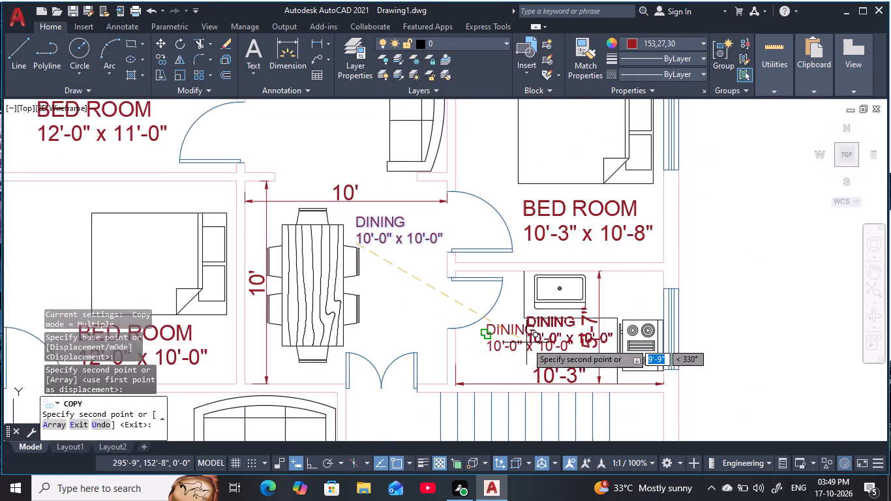
middle_click_drag(526, 342, 453, 324)
key("Escape")
key("Escape")
key("Escape")
key("Escape")
Change the copied DINING label in the room with the stove and sink to KITCHEN.
double_click(459, 318)
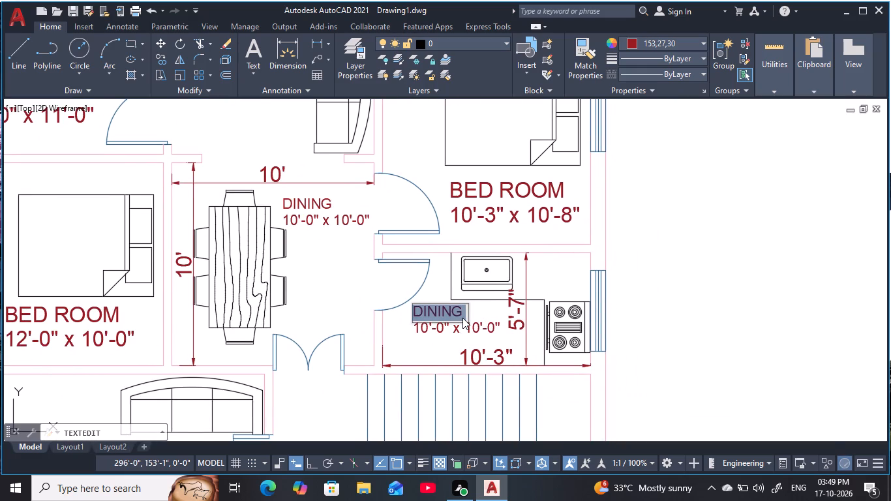
key("BackSpace")
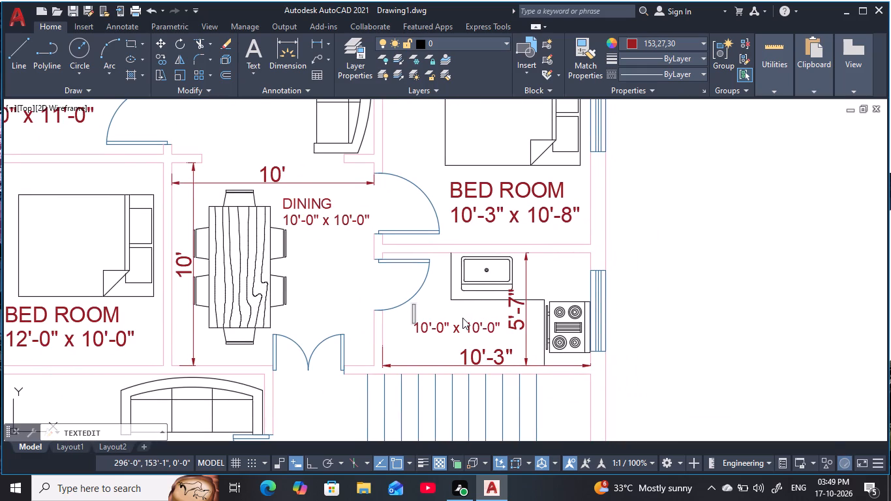
type("KITCHEN")
key("Return")
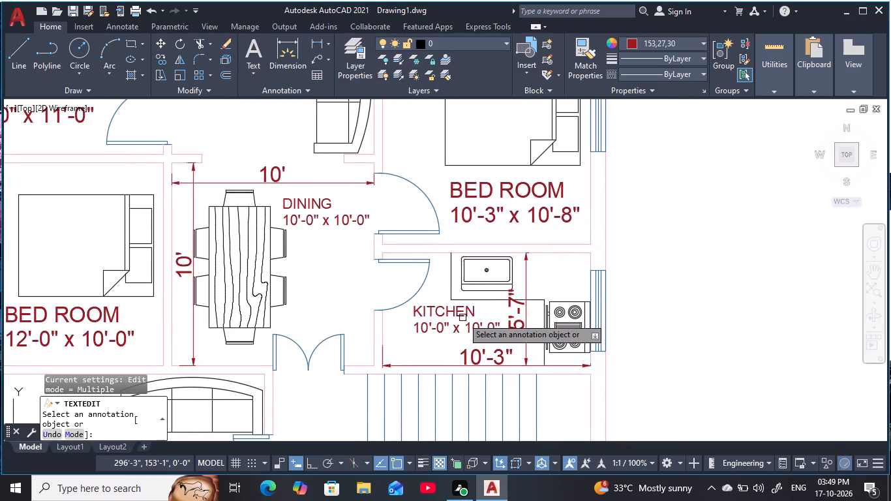
Change the size line under the KITCHEN label to 10'-3" x 5'-7" and finish text editing.
double_click(489, 333)
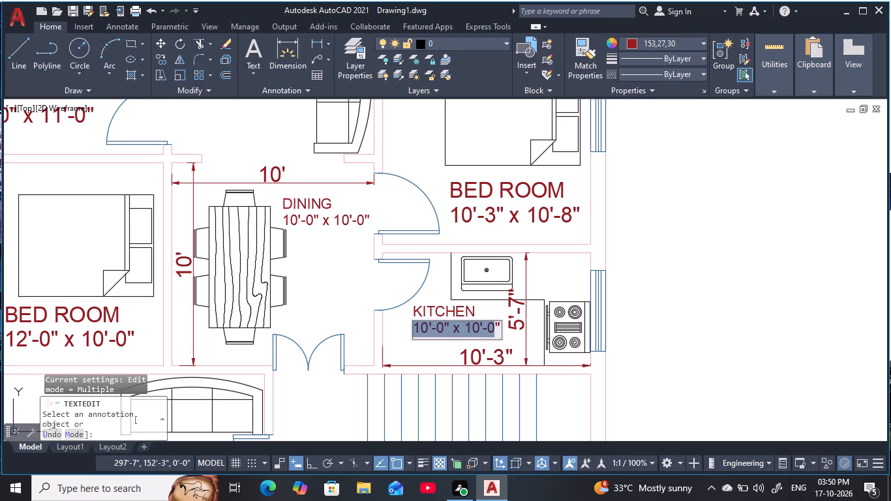
left_click(498, 328)
left_click(495, 327)
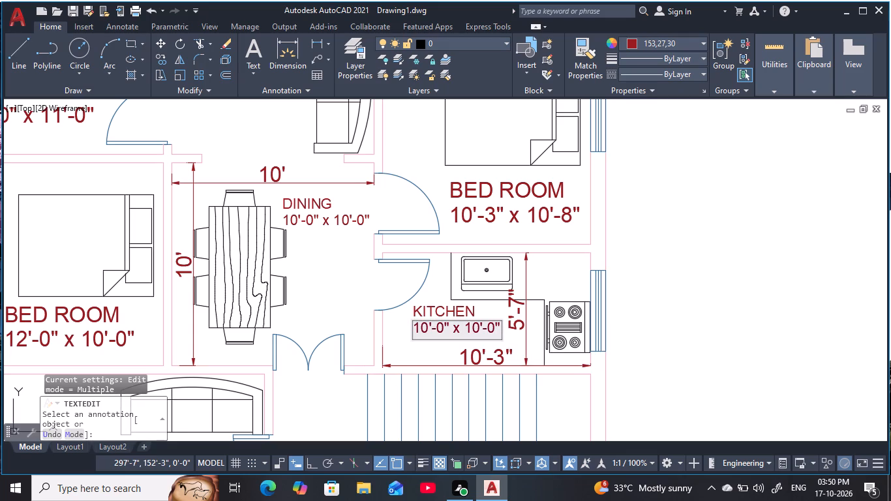
key("BackSpace")
key("7")
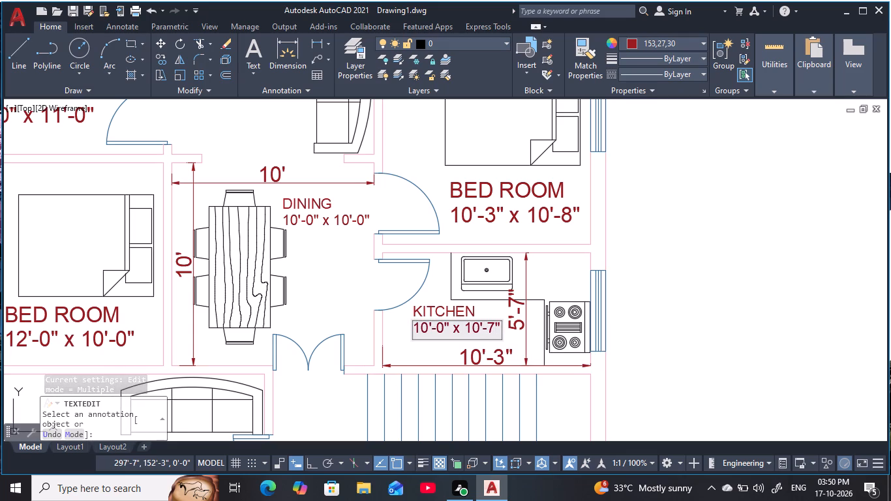
left_click(477, 328)
key("BackSpace")
key("BackSpace")
key("5")
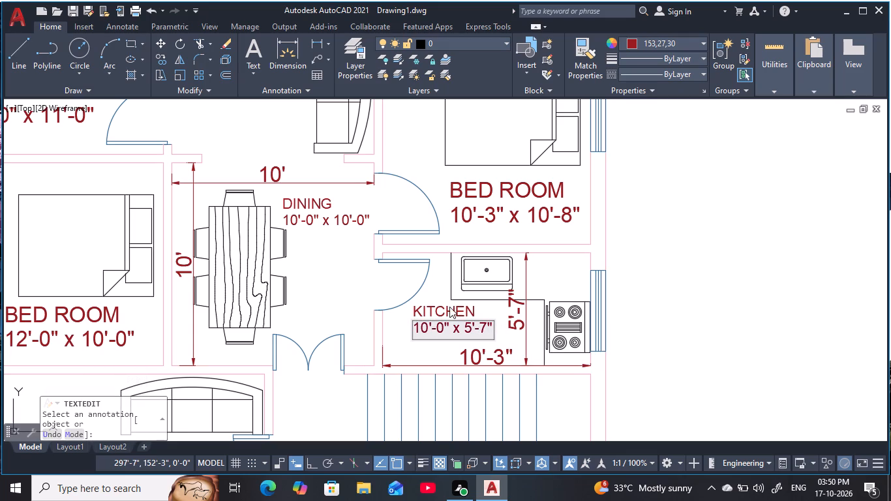
left_click(443, 331)
key("BackSpace")
key("3")
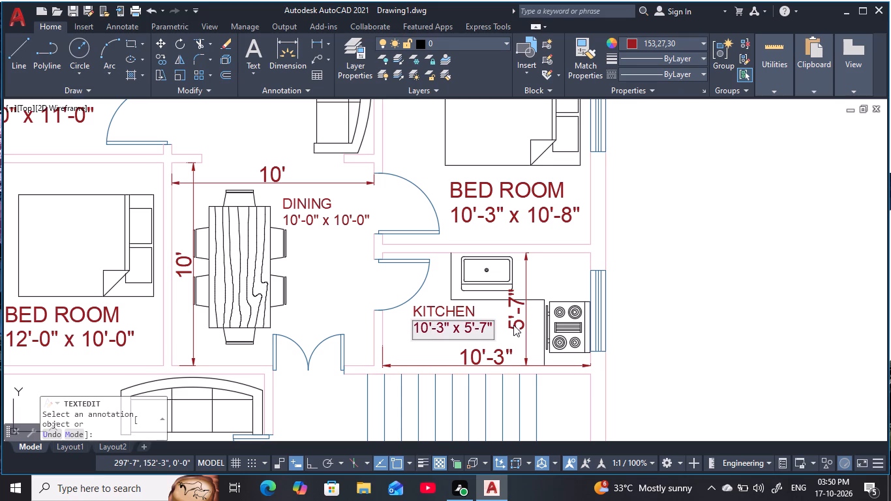
key("Return")
key("Escape")
key("Escape")
key("Escape")
Erase the 5'-7" and 10'-3" dimensions in the KITCHEN.
left_click(521, 330)
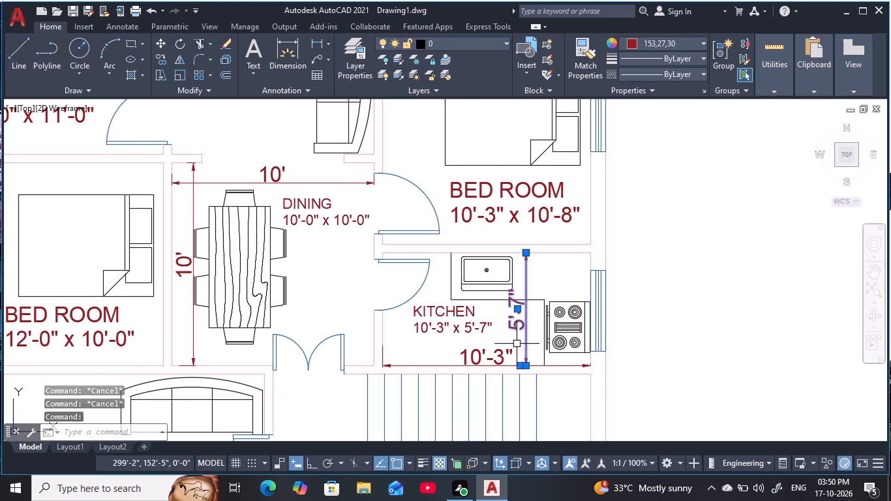
left_click(456, 367)
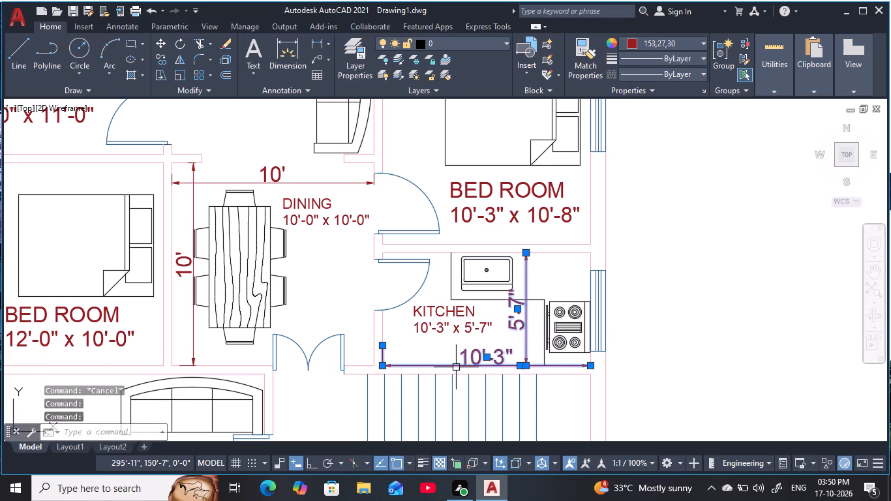
type("E")
key("space")
scroll(470, 363, "down", 2)
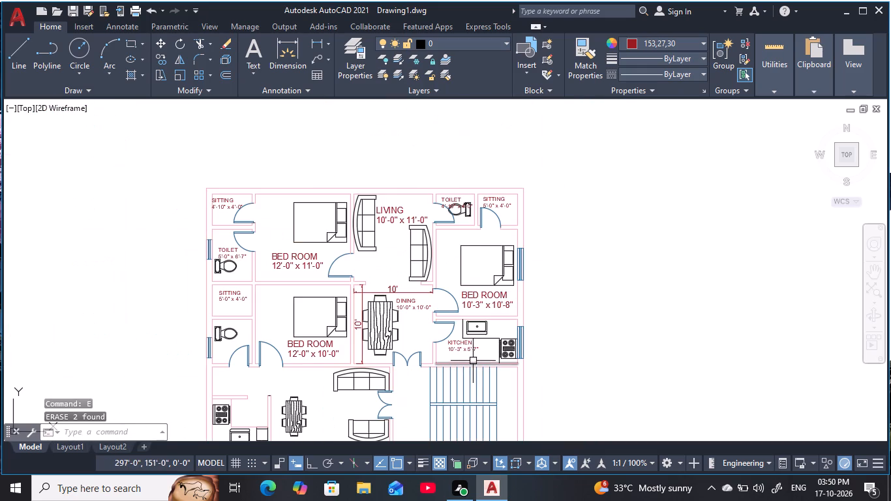
key("Escape")
key("Escape")
key("Escape")
key("Escape")
key("Escape")
key("Escape")
key("Escape")
key("Escape")
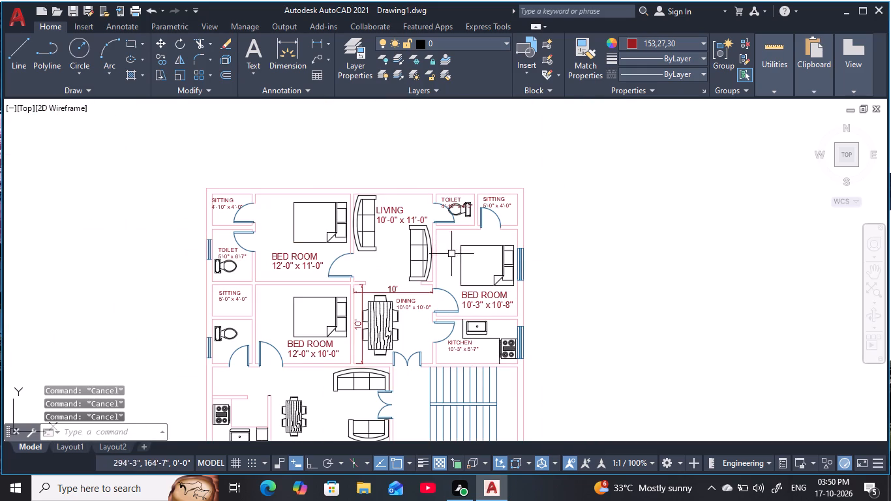
Erase the two 10' dimensions in the DINING room.
scroll(440, 265, "up", 1)
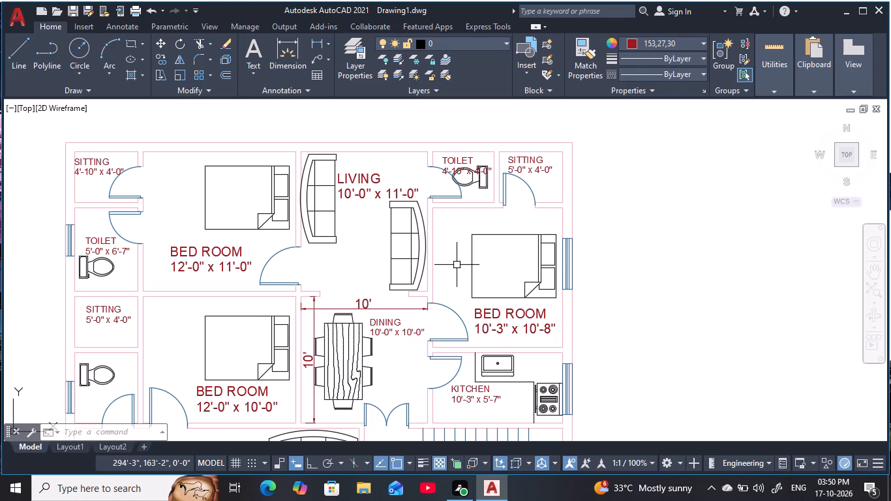
left_click(356, 309)
left_click(314, 329)
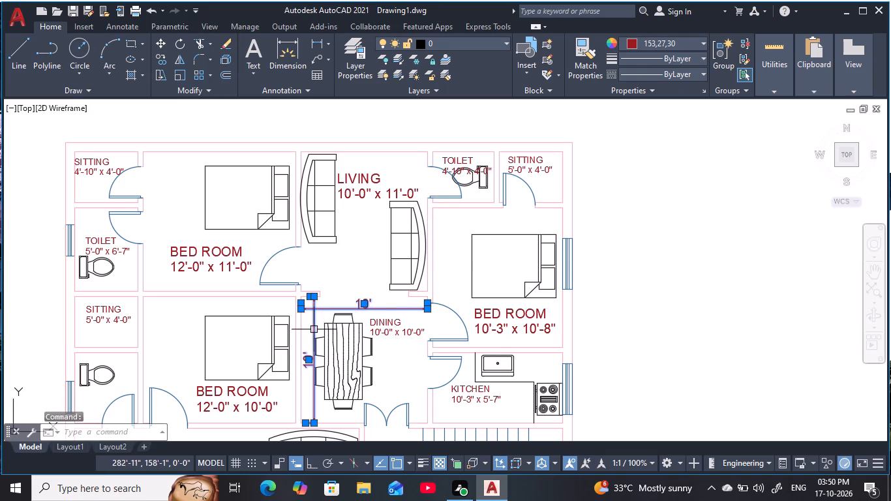
key("e")
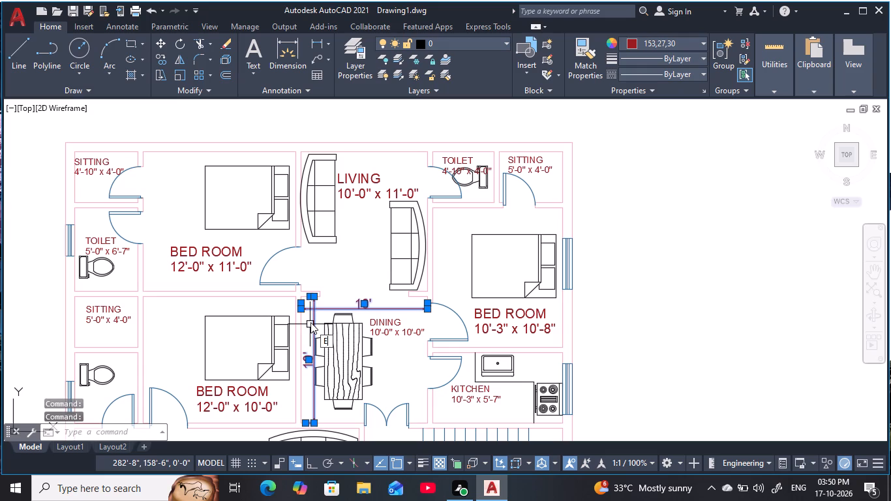
key("space")
Copy the left-side TOILET label and its size line into the unlabelled toilet room below the SITTING room, placing them under the toilet fixture.
scroll(404, 381, "down", 1)
middle_click_drag(407, 384, 387, 297)
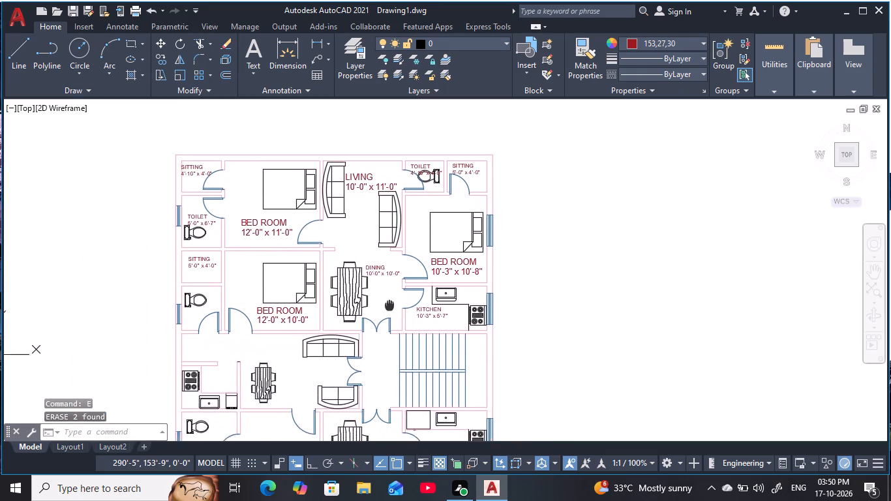
middle_click_drag(387, 297, 369, 256)
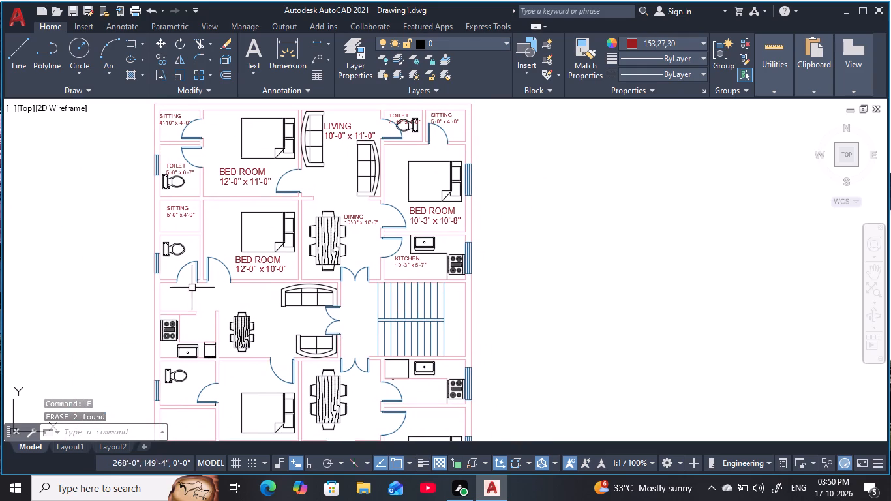
scroll(193, 249, "up", 2)
middle_click_drag(193, 252, 295, 286)
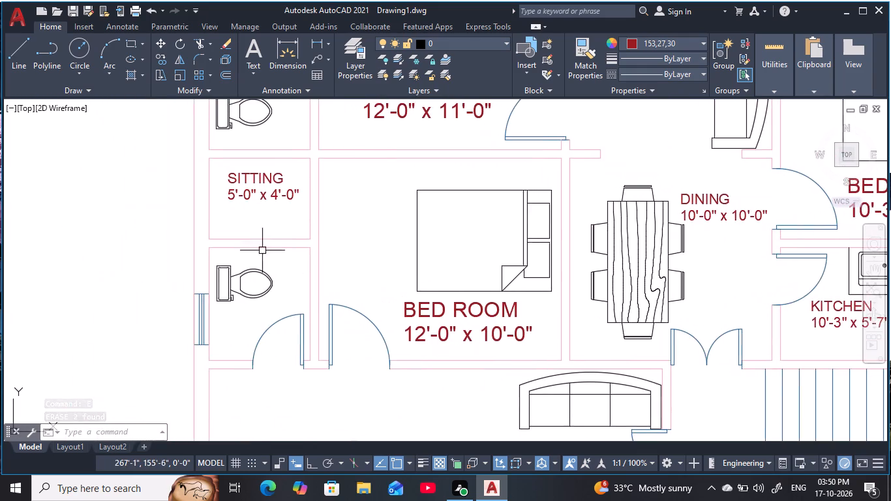
scroll(264, 237, "down", 1)
middle_click_drag(264, 236, 286, 314)
scroll(289, 214, "up", 1)
left_click(285, 213)
left_click(295, 230)
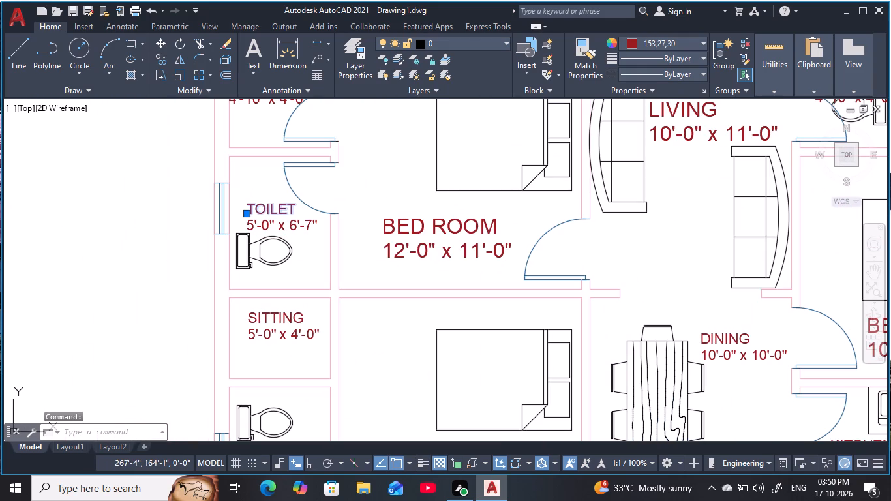
key("x")
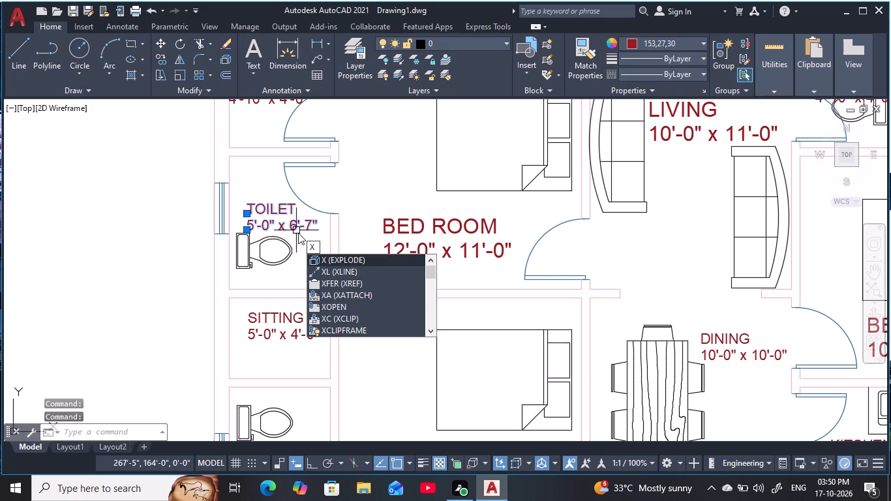
key("BackSpace")
type("CO")
key("space")
left_click(276, 216)
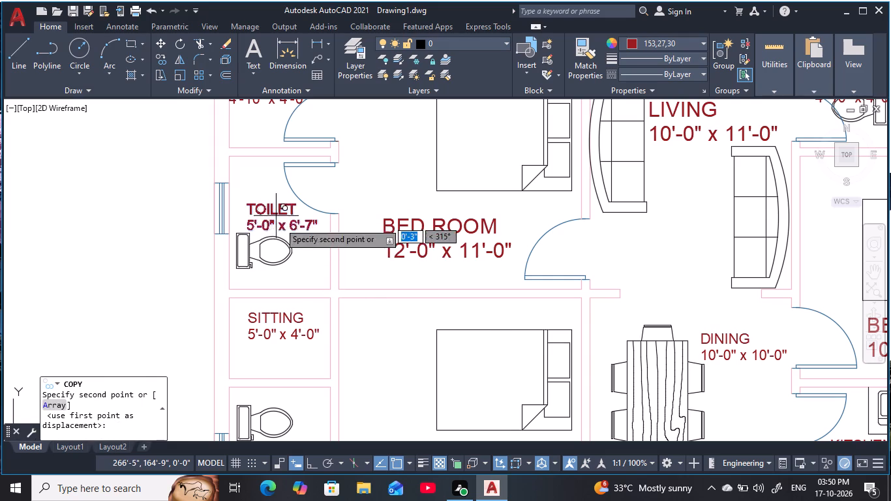
middle_click_drag(313, 303, 334, 137)
scroll(303, 281, "up", 2)
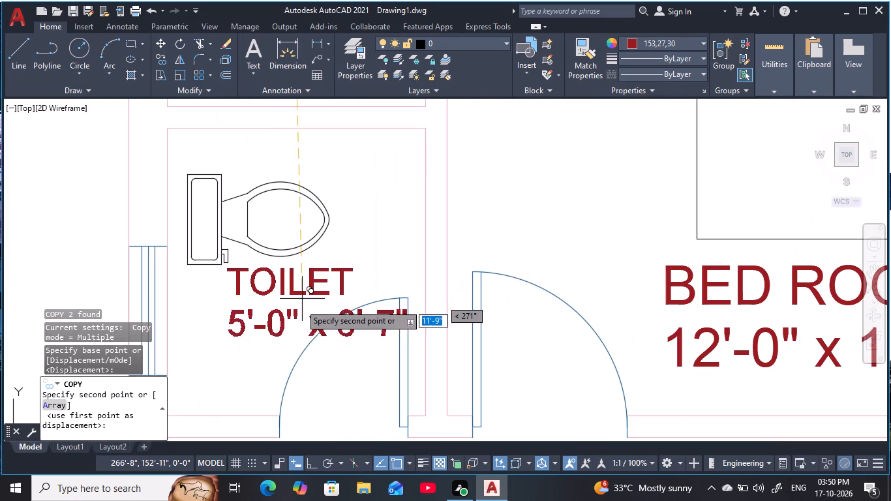
left_click(278, 324)
scroll(322, 312, "down", 2)
middle_click_drag(324, 298, 333, 257)
key("Escape")
key("Escape")
key("Escape")
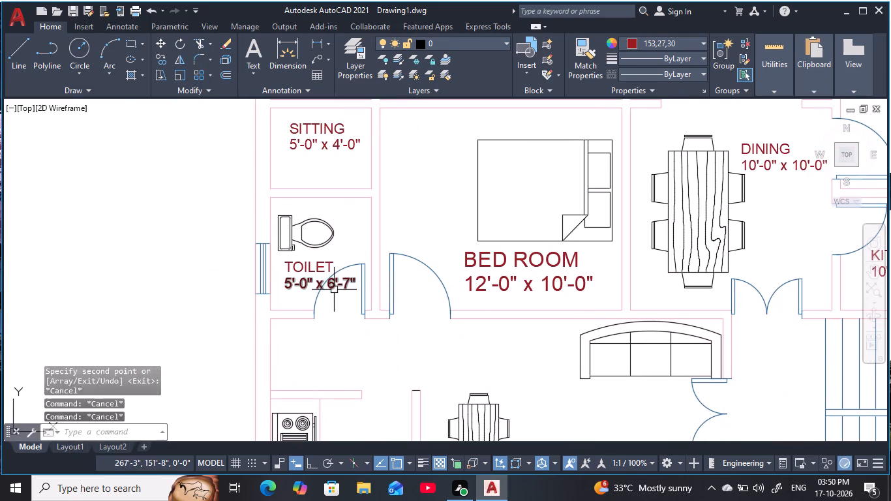
key("Escape")
key("Escape")
key("Escape")
key("Escape")
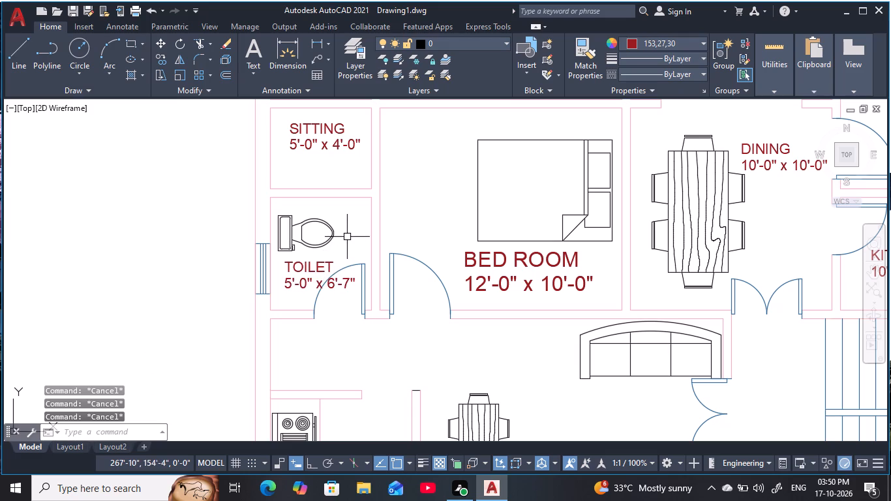
Add linear dimensions for the height and width of the toilet room below the SITTING room.
key("d")
type("LI")
key("space")
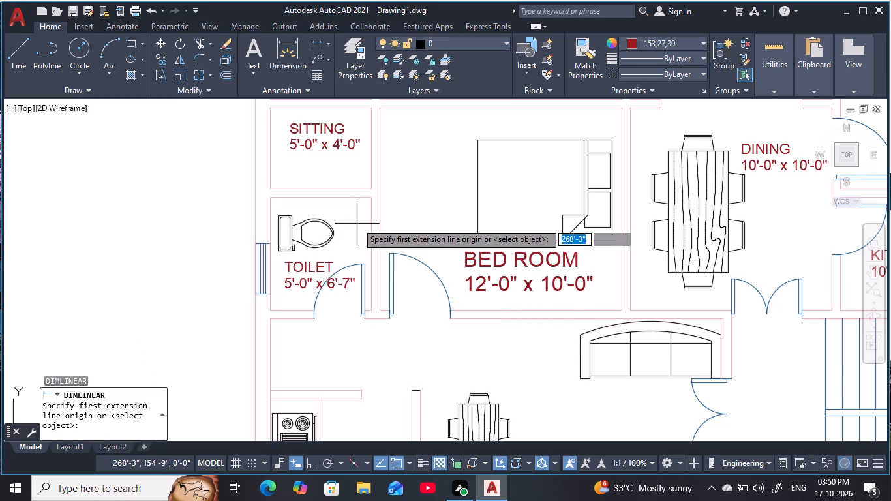
left_click(287, 311)
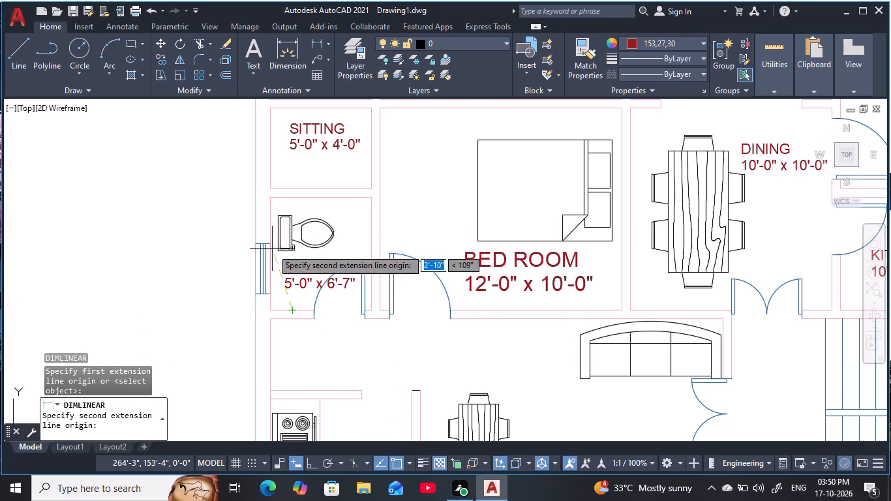
left_click(292, 201)
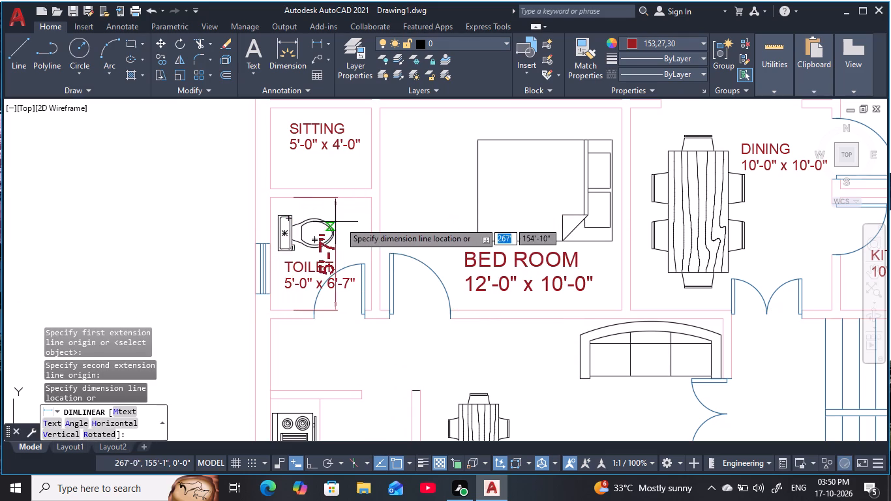
left_click(368, 222)
key("space")
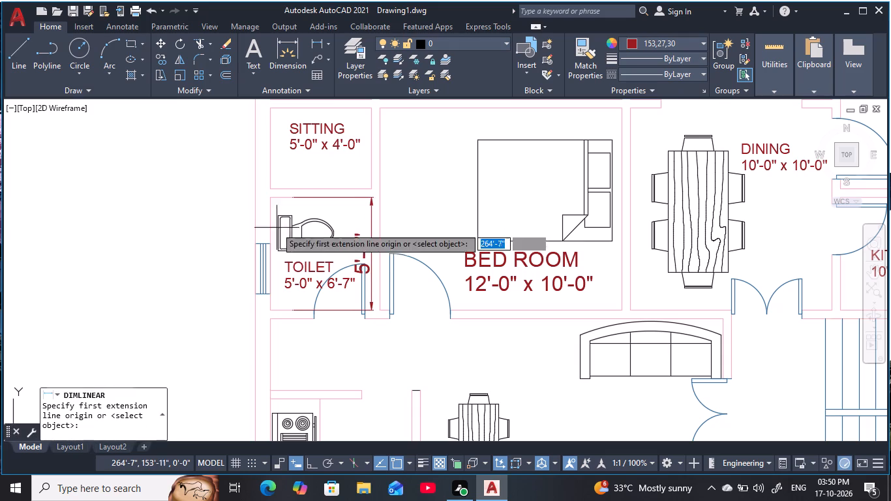
left_click(270, 212)
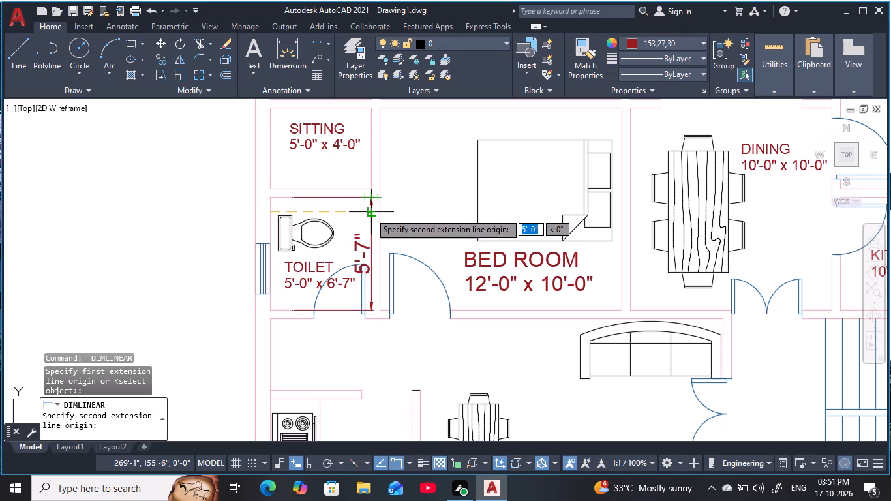
left_click(370, 213)
left_click(368, 219)
key("Escape")
key("Escape")
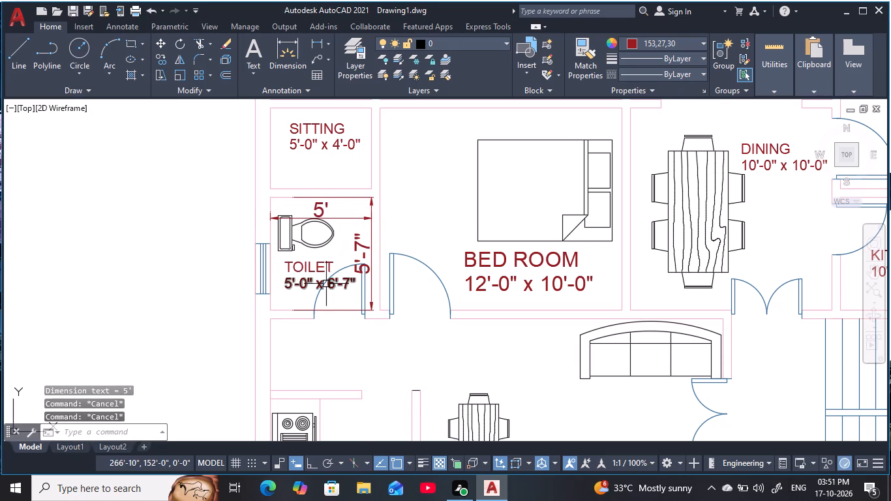
key("Escape")
key("Escape")
key("Escape")
Change the size line under that room's TOILET label to 5'-0" x 5'-7" and finish text editing.
double_click(335, 285)
left_click(350, 286)
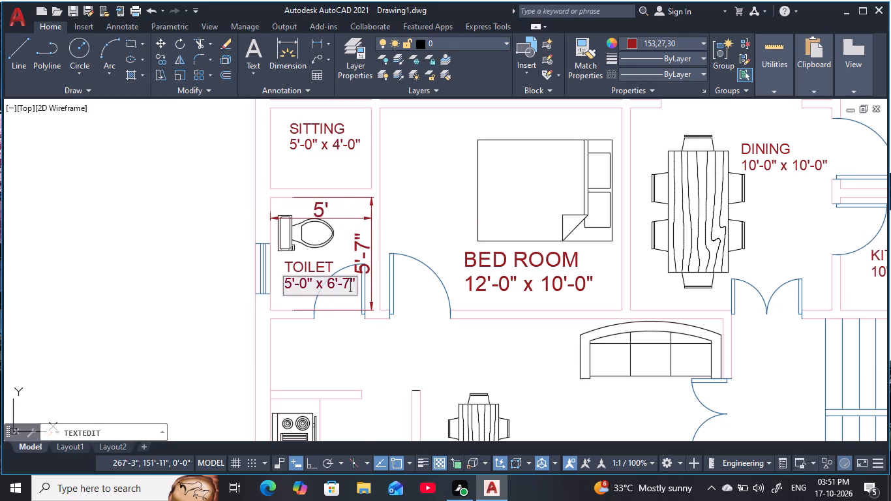
left_click(335, 286)
key("BackSpace")
key("5")
key("Return")
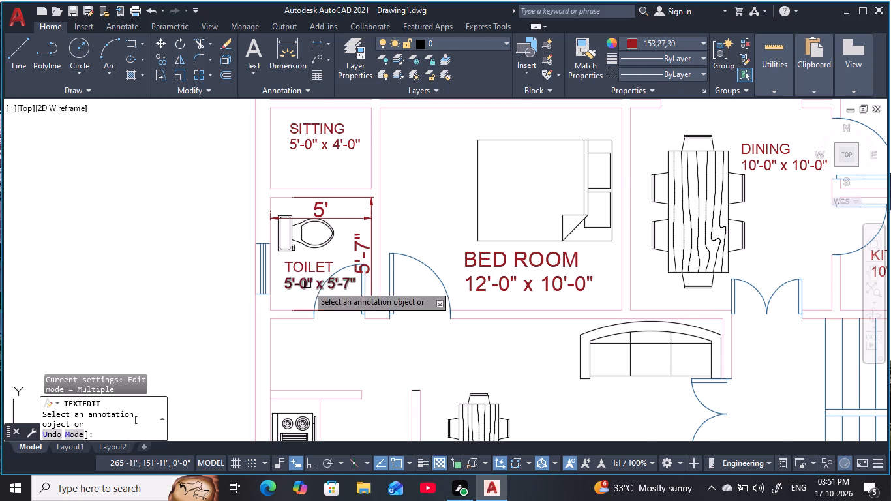
scroll(314, 285, "down", 1)
middle_click_drag(327, 286, 329, 292)
key("Escape")
key("Escape")
key("Escape")
Erase the 5' and 5'-7" dimensions in the toilet room.
left_click(331, 251)
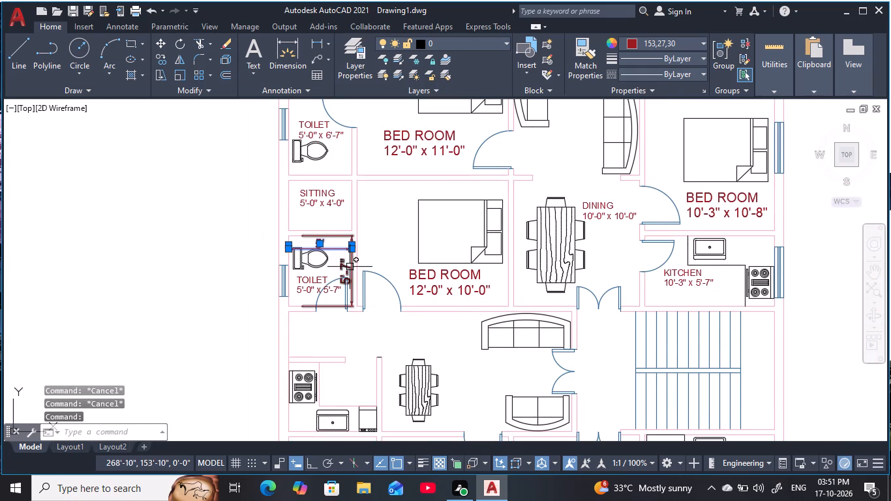
left_click(350, 267)
key("e")
key("space")
Copy the SITTING label and its size line from the room between the toilets into the space above the left kitchen's stove.
scroll(350, 269, "down", 1)
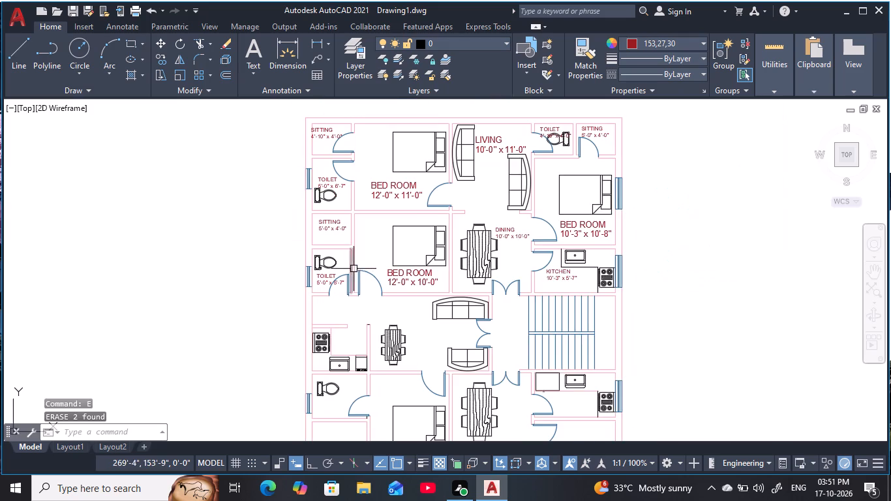
middle_click_drag(371, 266, 331, 241)
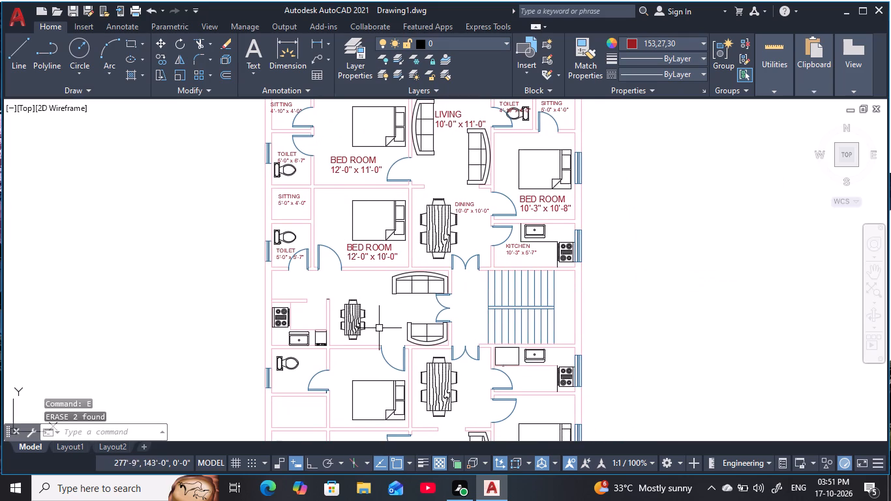
scroll(297, 289, "up", 1)
middle_click_drag(303, 288, 346, 294)
scroll(346, 294, "up", 1)
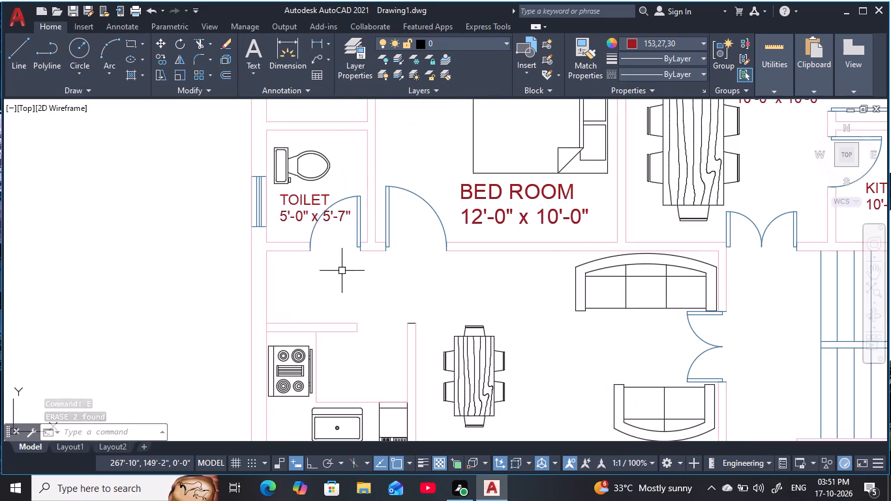
key("Escape")
scroll(341, 267, "down", 2)
middle_click_drag(344, 268, 344, 285)
key("Escape")
key("Escape")
key("Escape")
key("Escape")
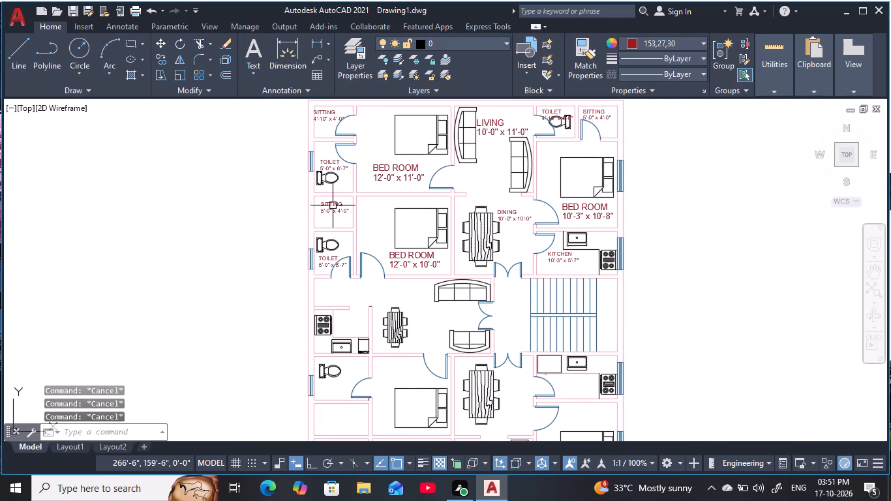
left_click(333, 205)
left_click(331, 206)
left_click(333, 203)
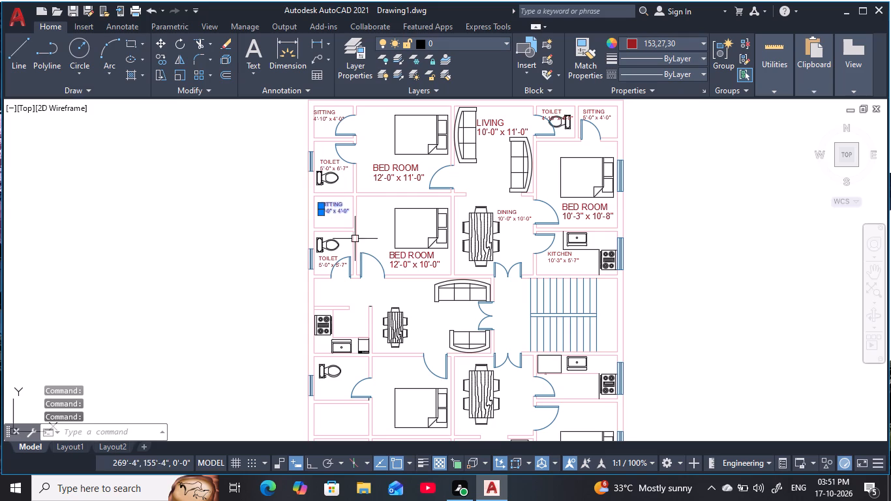
key("c")
key("o")
key("space")
left_click(329, 213)
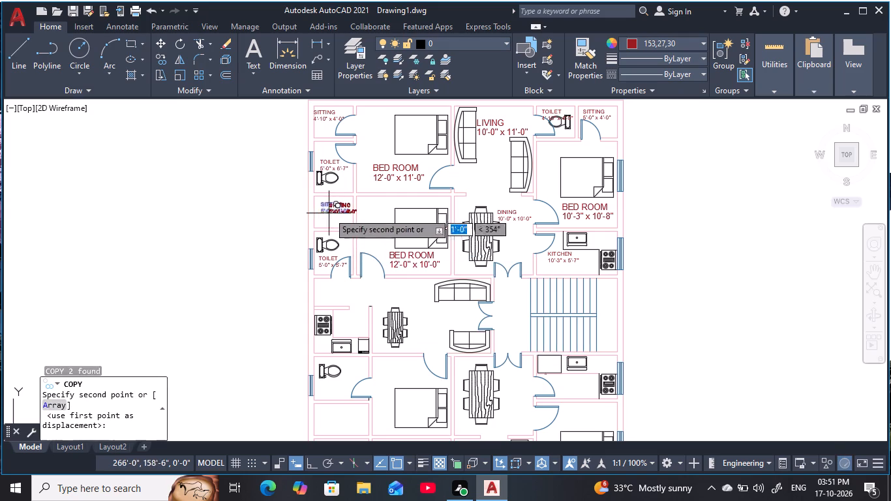
scroll(339, 299, "up", 2)
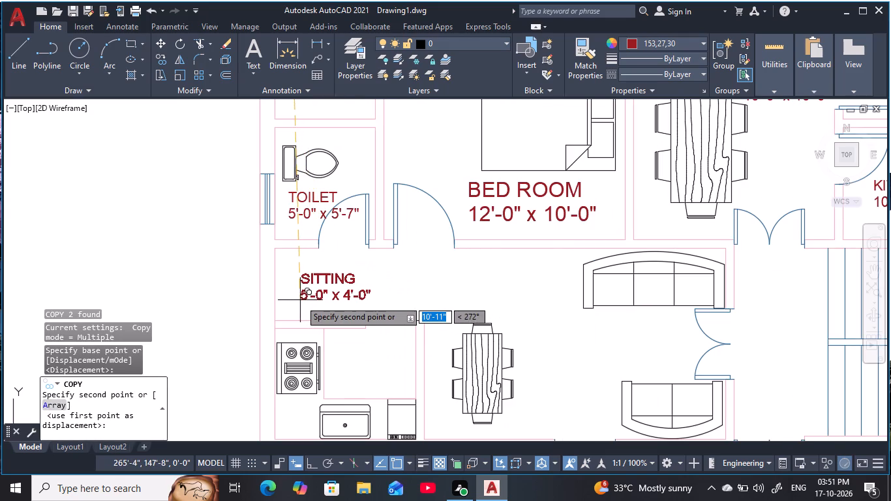
left_click(288, 301)
scroll(372, 299, "down", 1)
middle_click_drag(376, 297, 371, 275)
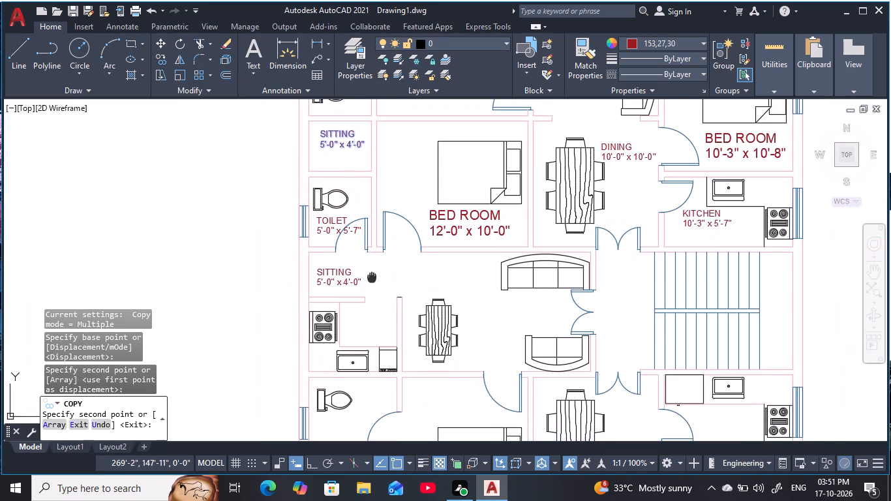
middle_click_drag(371, 275, 367, 240)
middle_click_drag(363, 289, 361, 263)
scroll(341, 268, "up", 1)
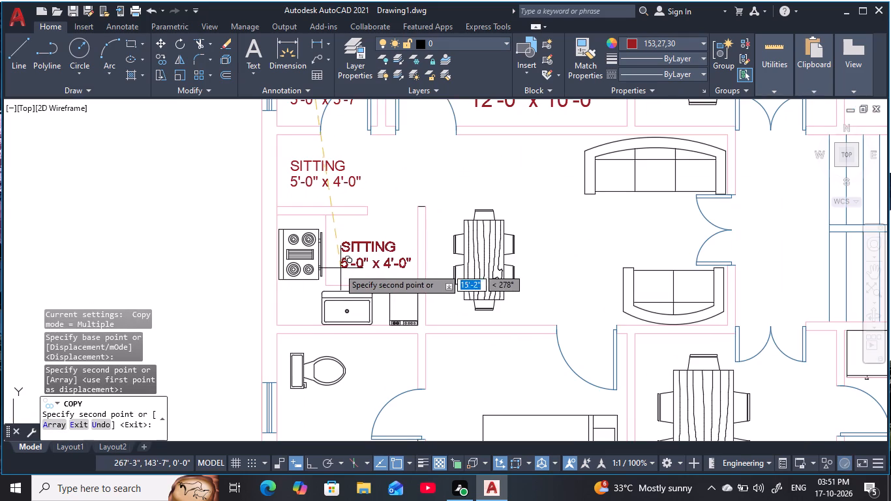
key("Escape")
key("Escape")
key("Escape")
key("Escape")
key("Escape")
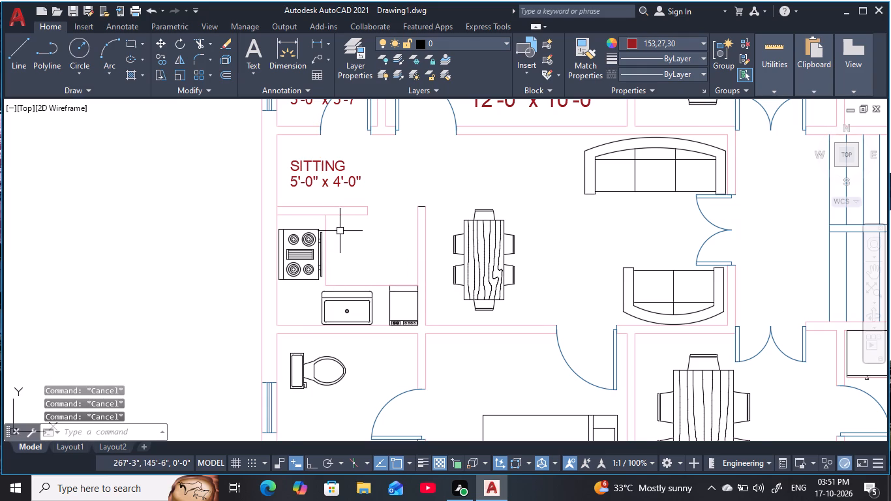
Copy the new SITTING label and its size line into the left kitchen, beside the stove.
scroll(340, 231, "down", 1)
left_click(330, 187)
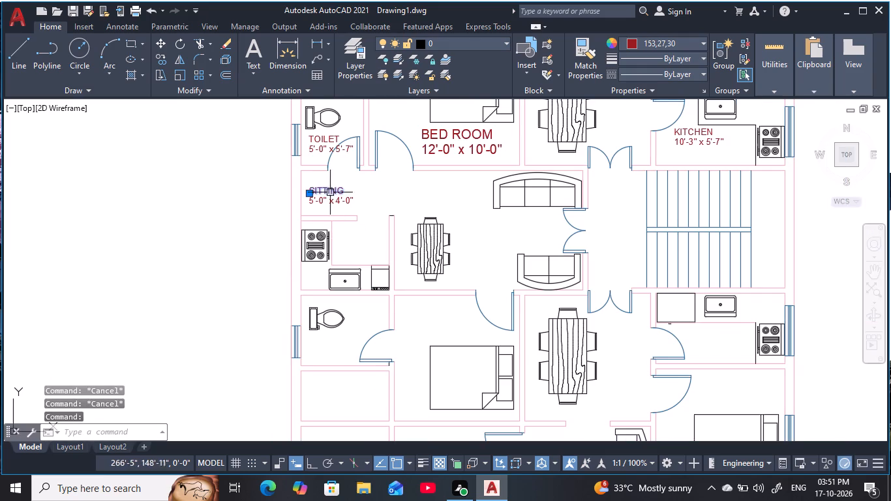
left_click(329, 200)
key("c")
key("o")
key("space")
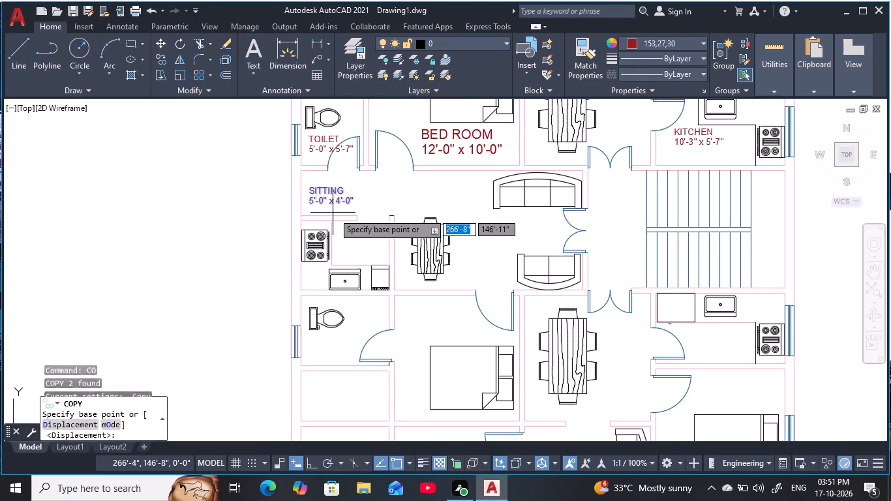
left_click(332, 198)
left_click(361, 246)
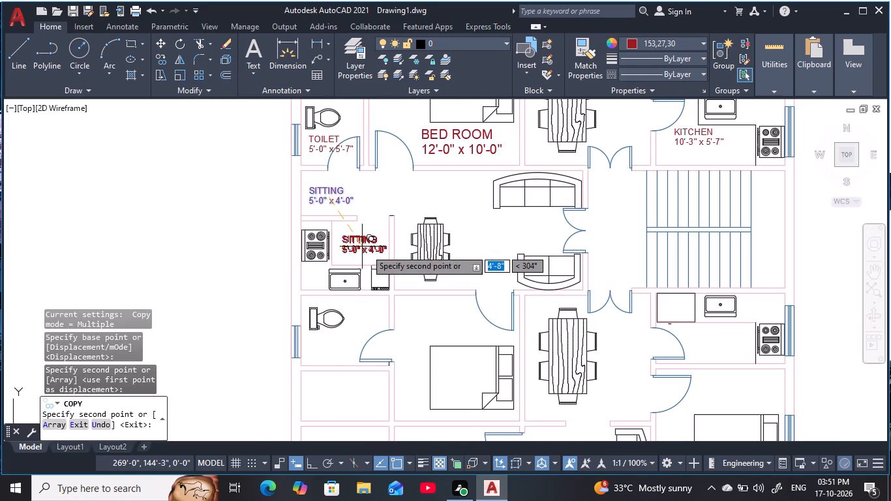
Place copies of the SITTING label and size line in the two toilets and two side rooms below the left kitchen.
scroll(391, 260, "down", 1)
middle_click_drag(393, 260, 384, 209)
scroll(360, 243, "up", 3)
middle_click_drag(354, 286, 399, 207)
left_click(344, 235)
scroll(414, 273, "down", 1)
middle_click_drag(423, 257, 443, 198)
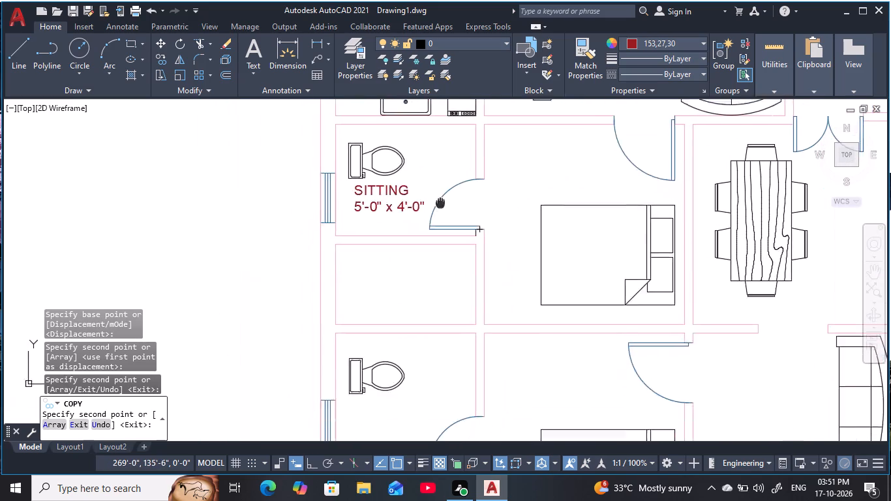
middle_click_drag(443, 198, 449, 185)
left_click(419, 257)
middle_click_drag(440, 262, 429, 153)
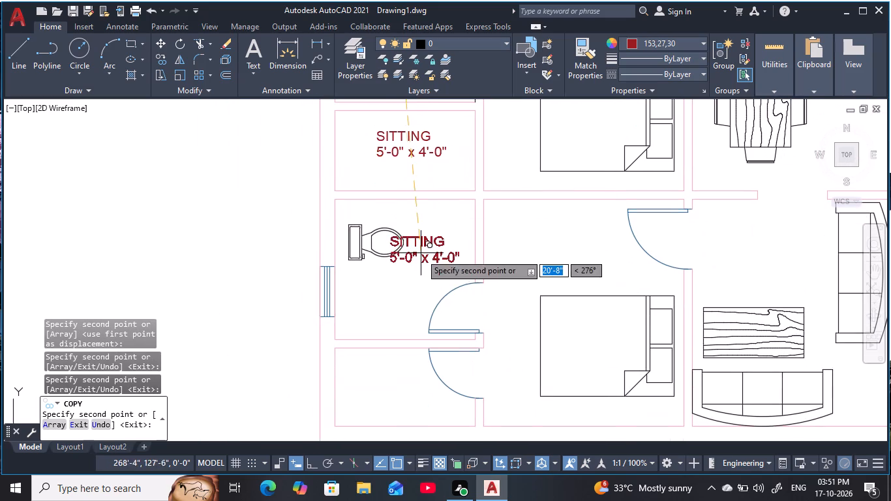
left_click(387, 284)
middle_click_drag(440, 284, 454, 175)
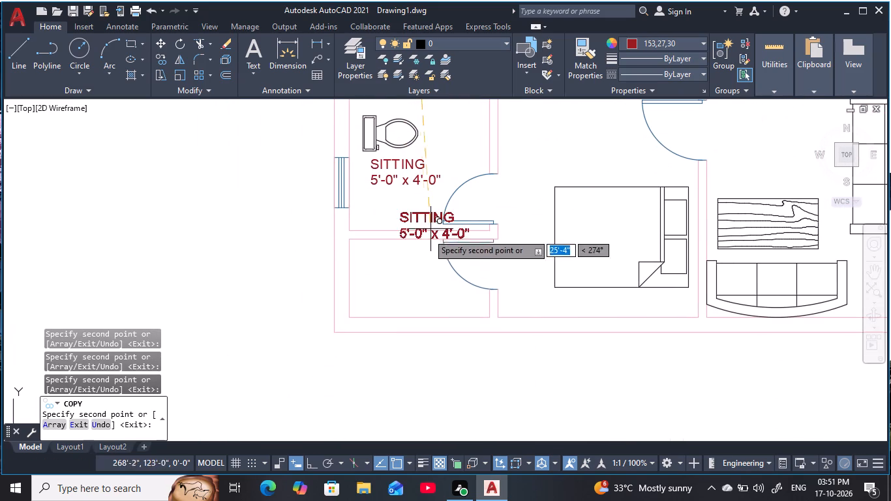
left_click(398, 277)
Place copies of the SITTING label and size line in the plan's bottom-right toilet and the small room beside it.
scroll(470, 249, "down", 2)
middle_click_drag(472, 244, 301, 310)
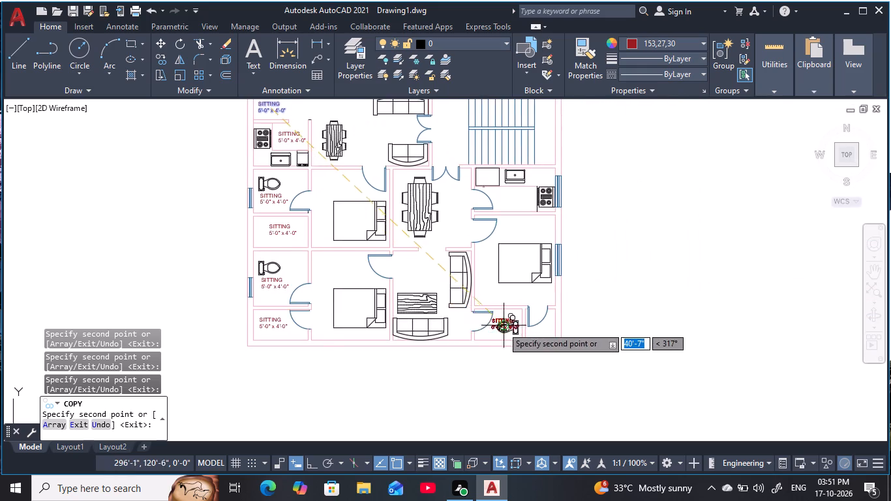
scroll(504, 327, "up", 3)
left_click(511, 305)
middle_click_drag(593, 298, 442, 258)
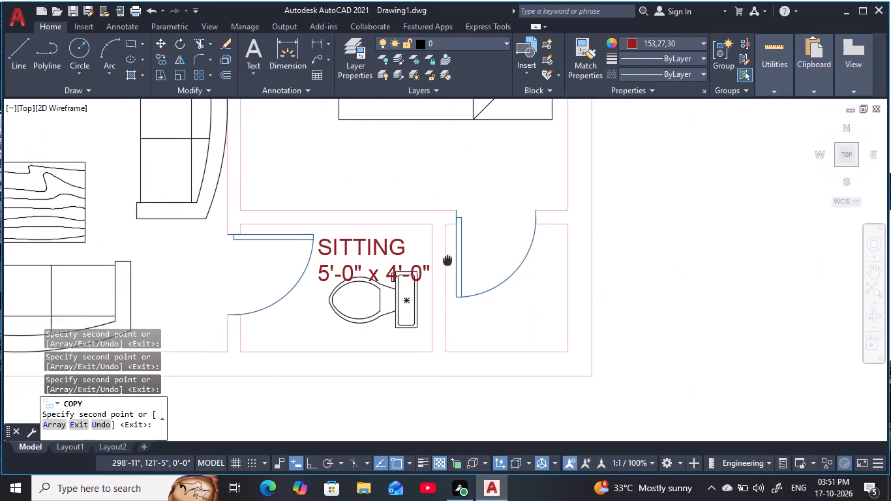
middle_click_drag(442, 258, 442, 258)
left_click(496, 324)
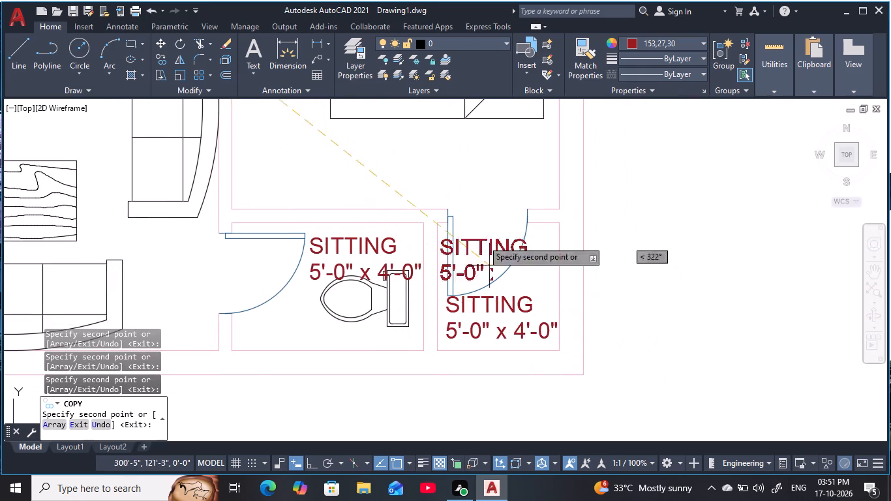
Place a copy of the SITTING label and size line in the right-hand kitchen below the staircase.
middle_click_drag(465, 208, 491, 325)
scroll(487, 315, "down", 2)
middle_click_drag(453, 271, 462, 357)
scroll(461, 258, "up", 1)
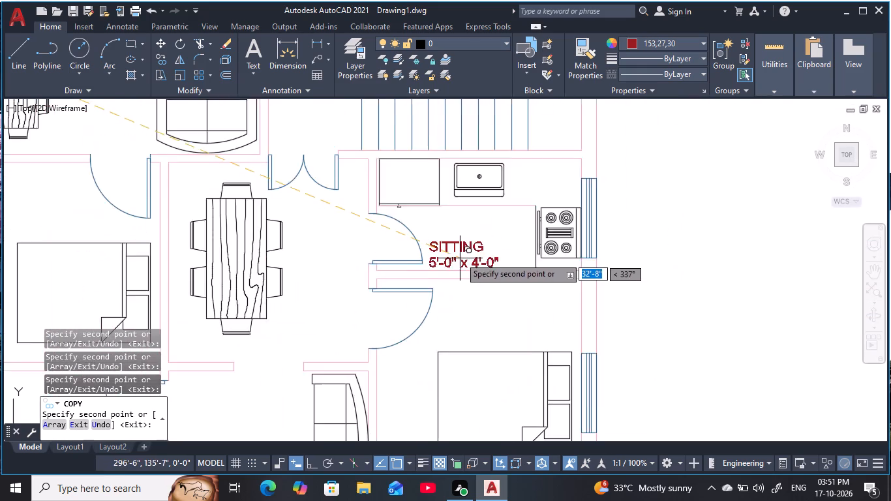
scroll(460, 256, "up", 1)
left_click(472, 235)
Place a copy of the SITTING label and size line beside the lower dining table and finish copying.
scroll(472, 234, "down", 2)
middle_click_drag(472, 241, 472, 367)
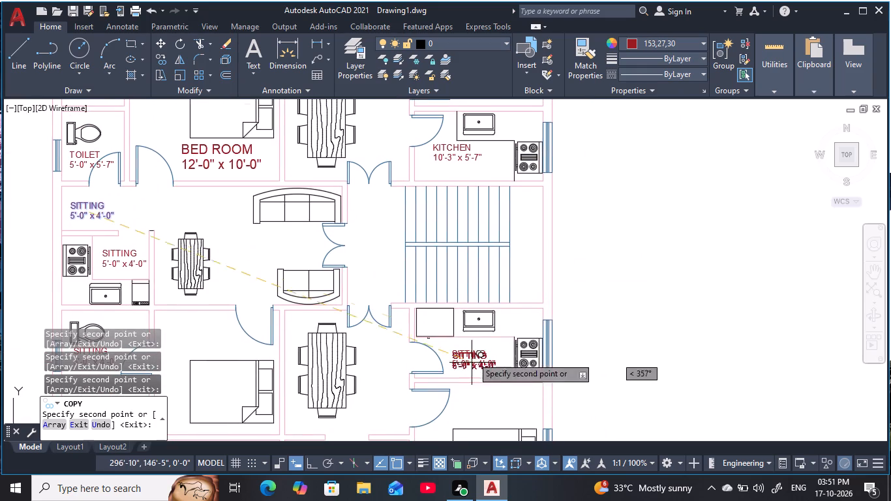
middle_click_drag(480, 225, 500, 172)
scroll(497, 203, "down", 1)
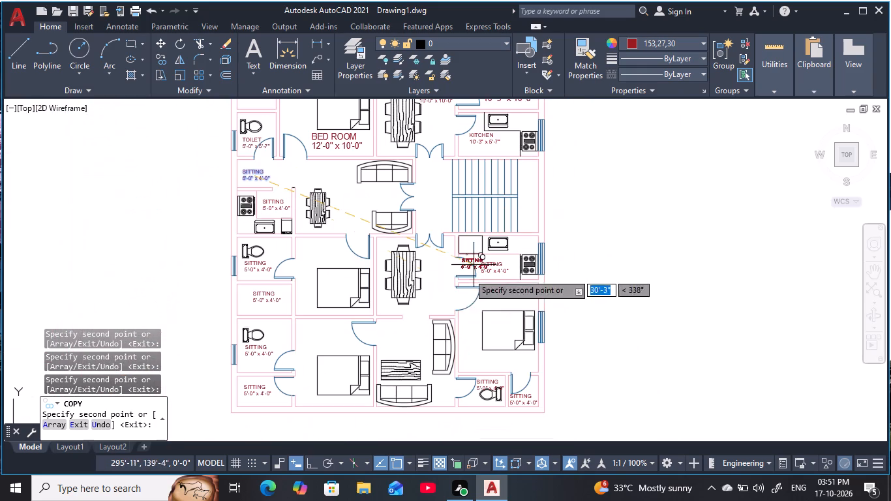
middle_click_drag(417, 354, 472, 273)
scroll(468, 260, "up", 1)
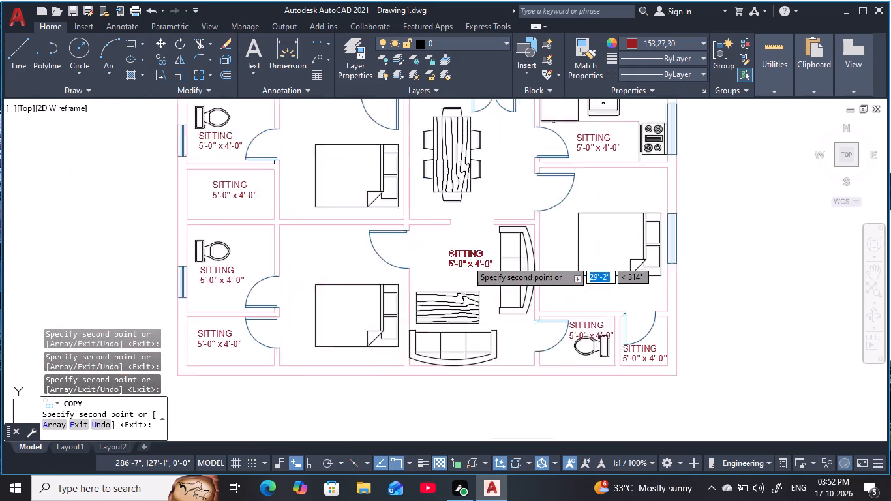
scroll(467, 260, "up", 1)
scroll(470, 258, "down", 2)
middle_click_drag(474, 259, 488, 297)
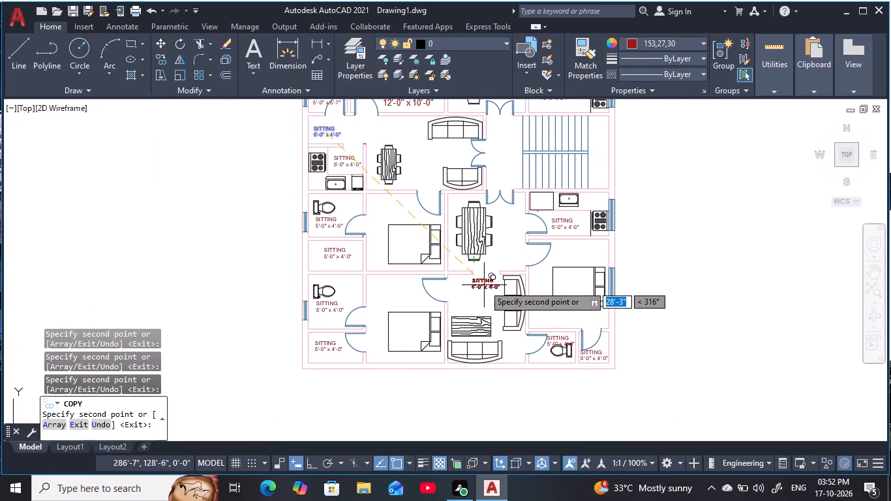
scroll(498, 260, "up", 2)
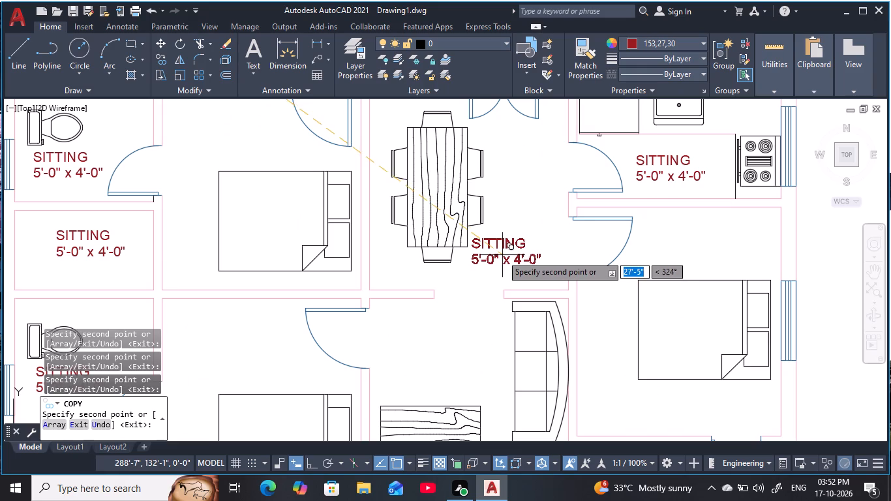
left_click(507, 260)
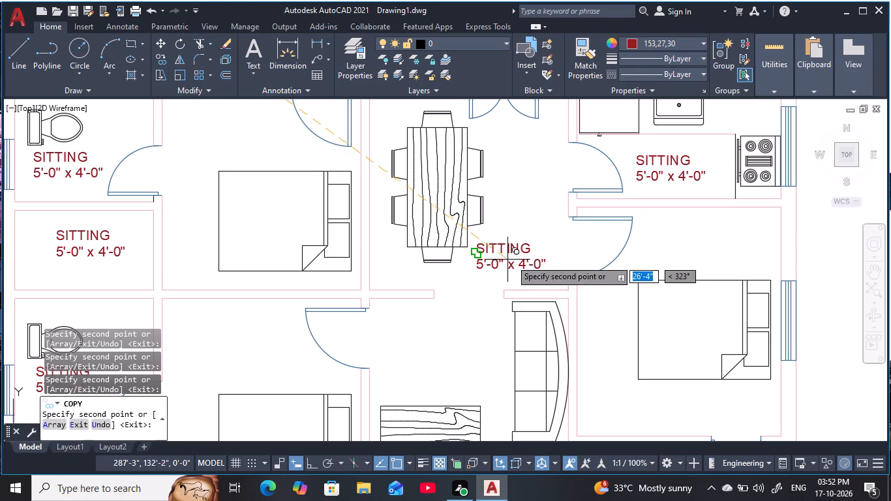
scroll(654, 241, "down", 1)
middle_click_drag(649, 241, 597, 244)
middle_click_drag(531, 197, 554, 344)
key("Escape")
key("Escape")
key("Escape")
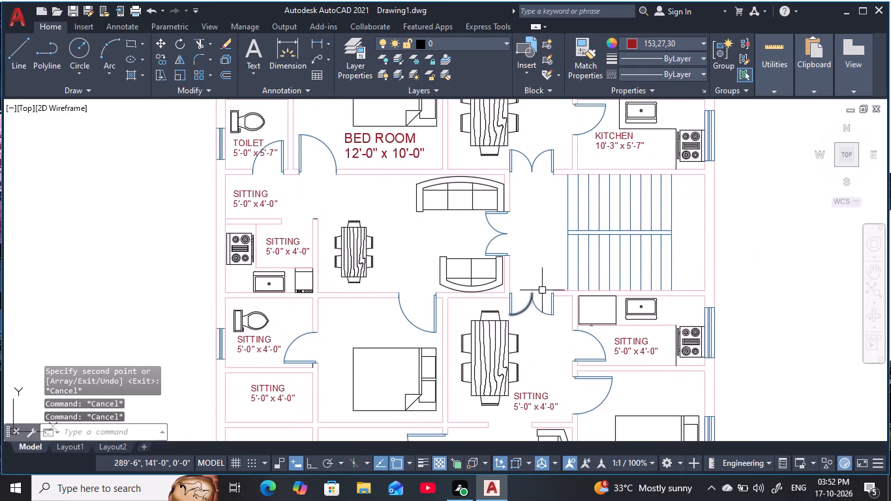
scroll(545, 289, "down", 1)
middle_click_drag(545, 286, 550, 299)
key("Escape")
key("Escape")
key("Escape")
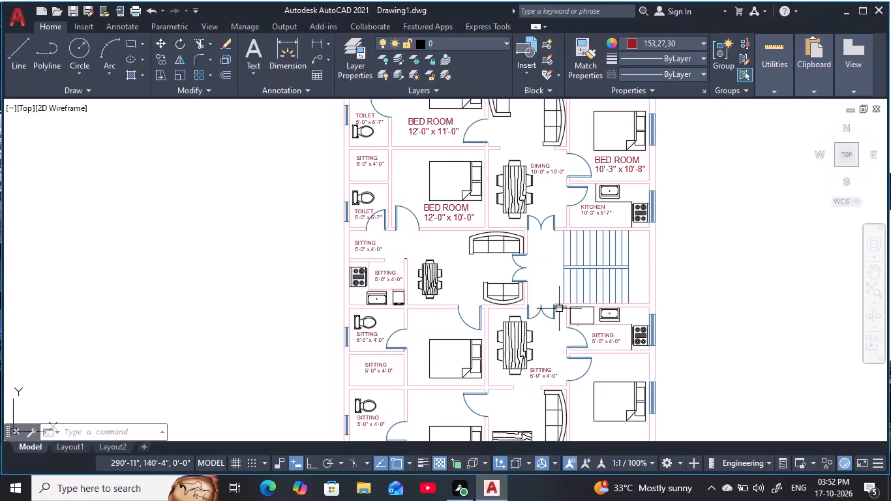
Add vertical and horizontal linear dimensions to the small SITTING space directly above the left kitchen.
scroll(372, 236, "up", 3)
middle_click_drag(373, 254, 378, 251)
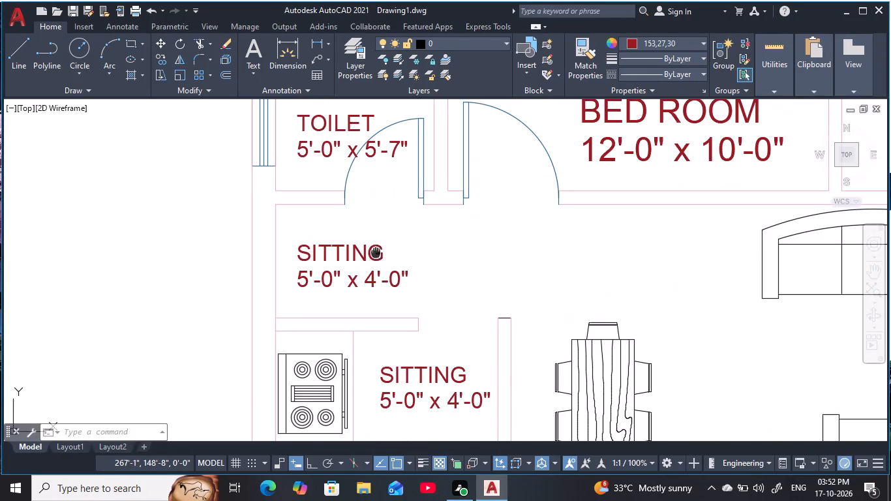
middle_click_drag(378, 251, 440, 248)
key("d")
type("LI")
key("space")
left_click(357, 200)
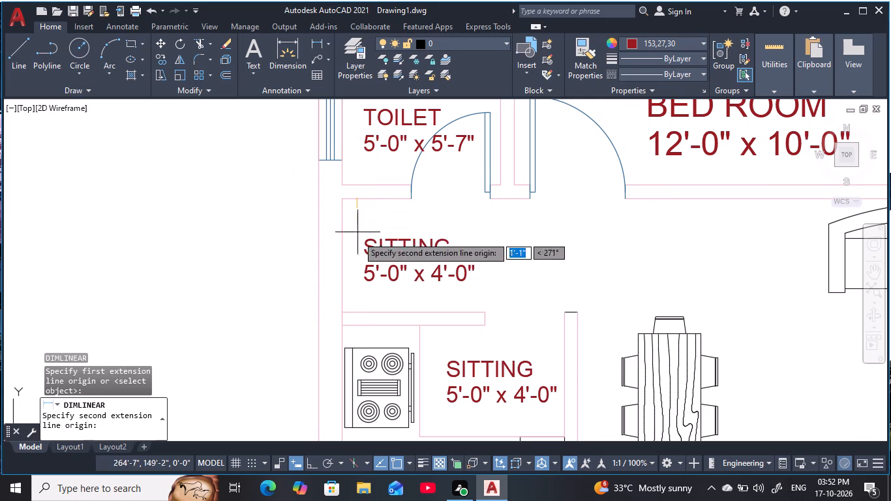
left_click(355, 311)
left_click(352, 307)
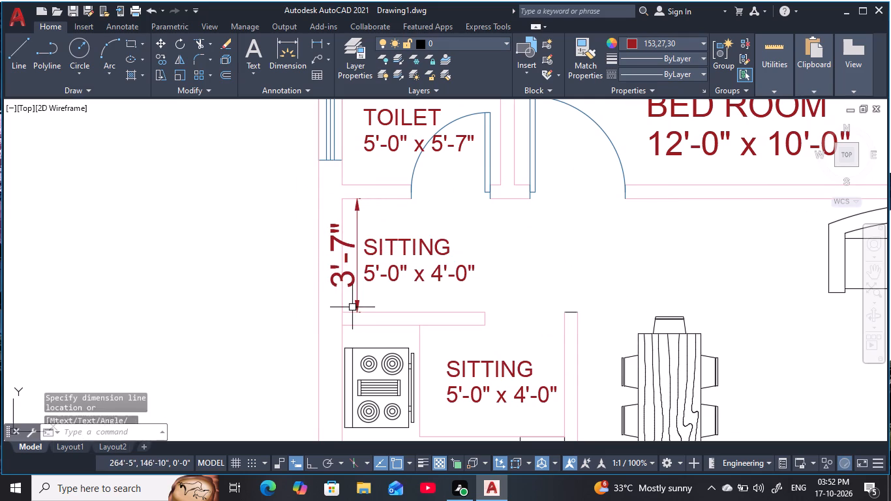
key("space")
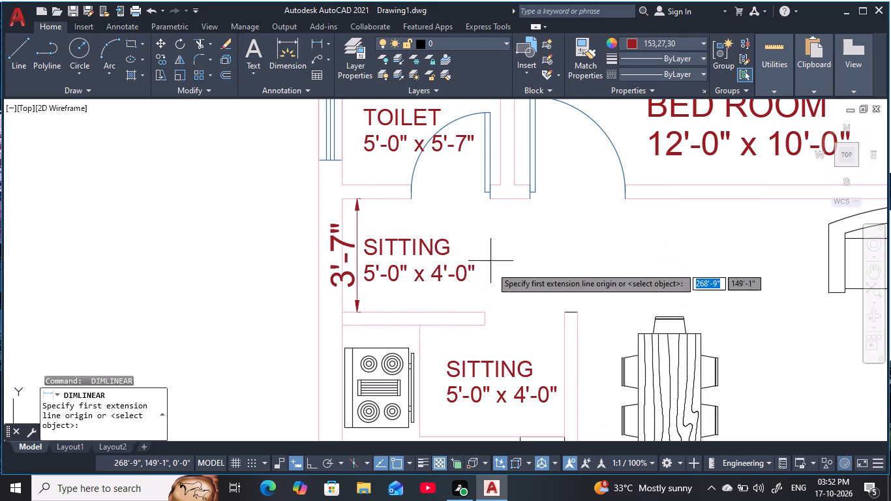
left_click(485, 313)
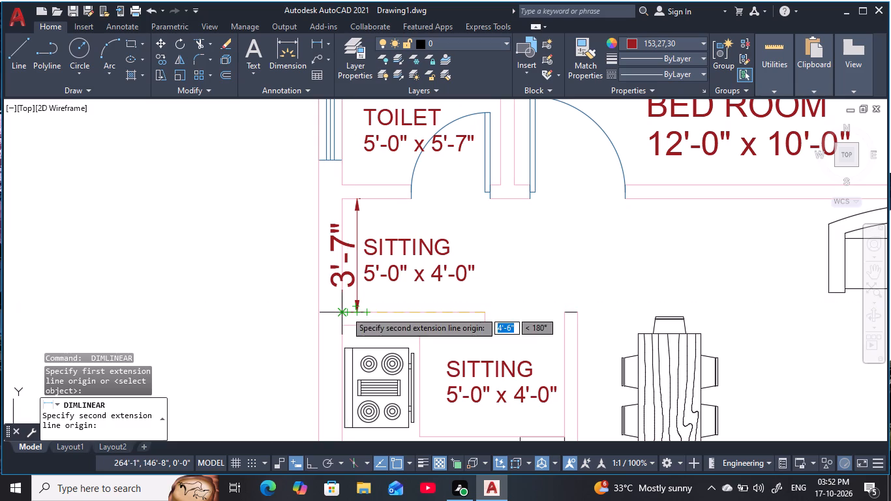
left_click(346, 311)
left_click(406, 307)
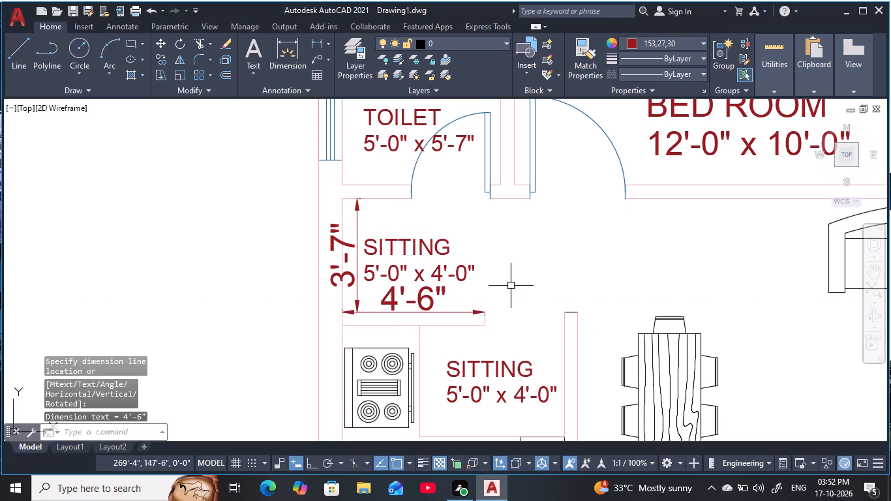
Add linear dimensions for the left kitchen's width between its side walls and its depth.
scroll(512, 286, "down", 1)
middle_click_drag(511, 286, 462, 286)
key("space")
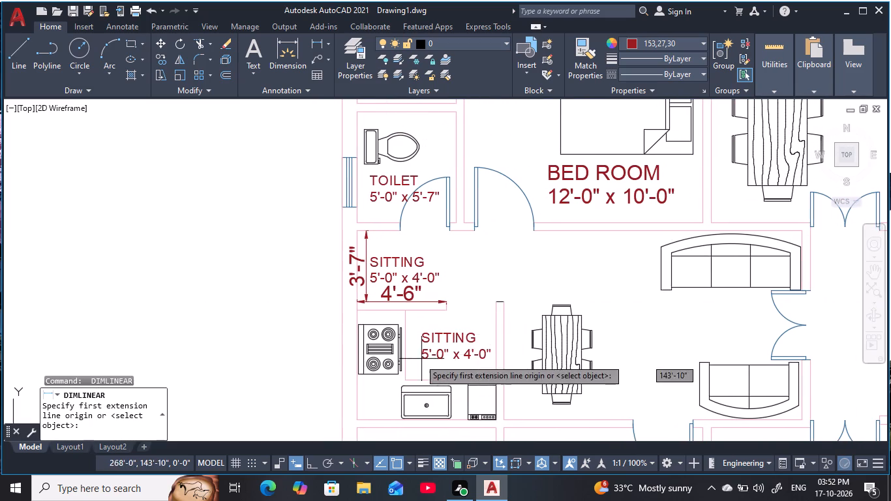
left_click(359, 318)
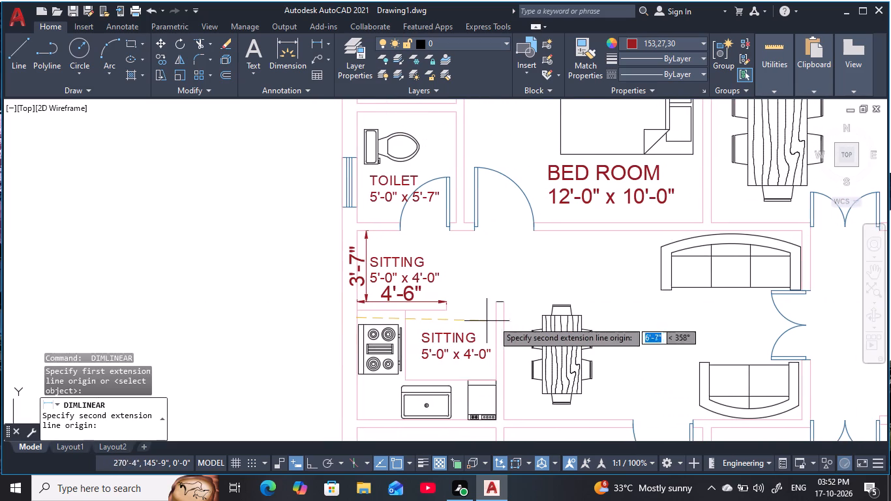
left_click(499, 320)
left_click(498, 328)
key("space")
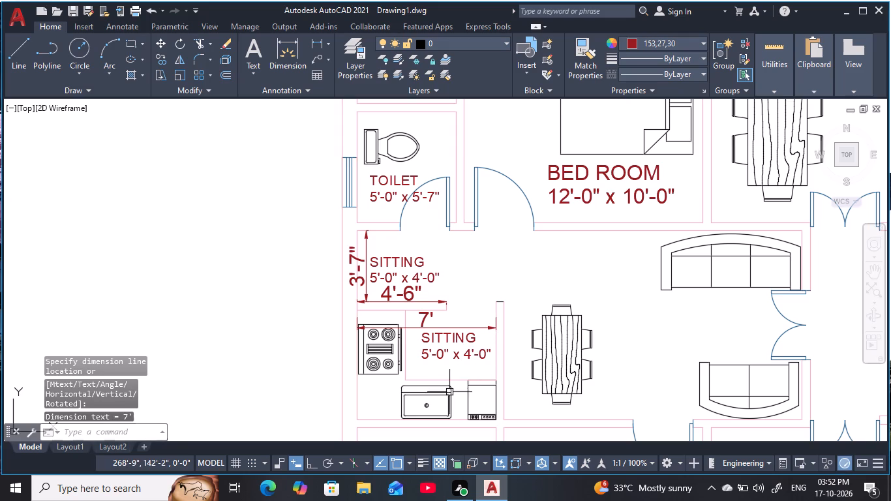
left_click(461, 421)
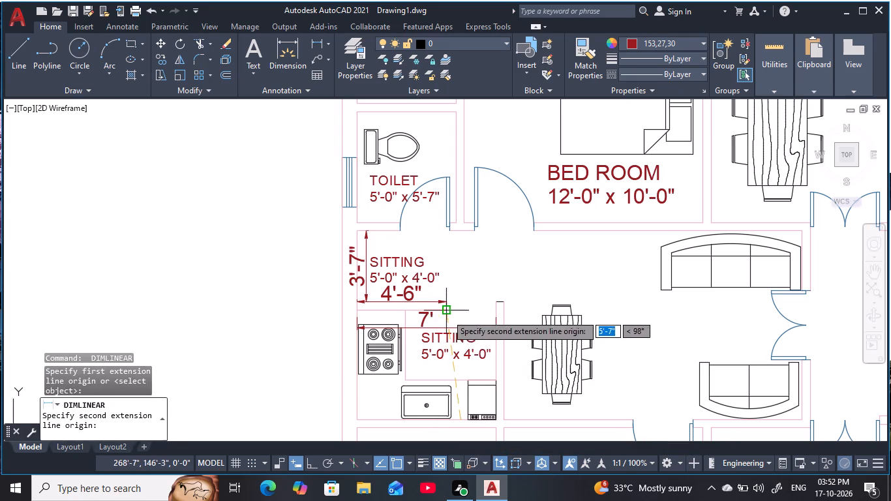
left_click(447, 314)
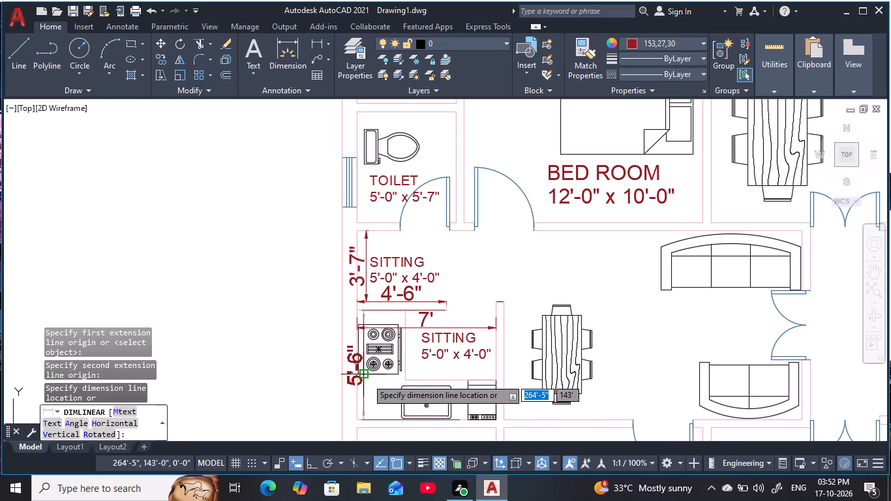
left_click(507, 383)
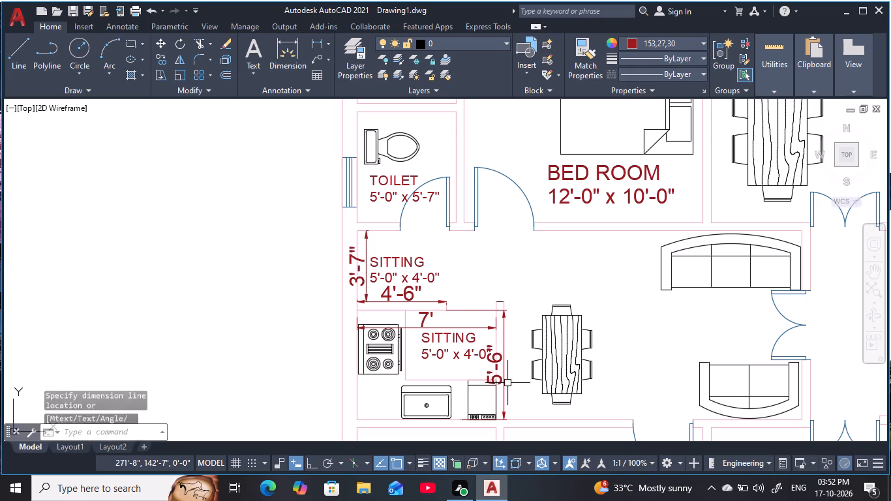
Add linear dimensions for the depth and width of the middle apartment's living area with the sofas and small dining table.
key("space")
middle_click_drag(540, 376, 449, 325)
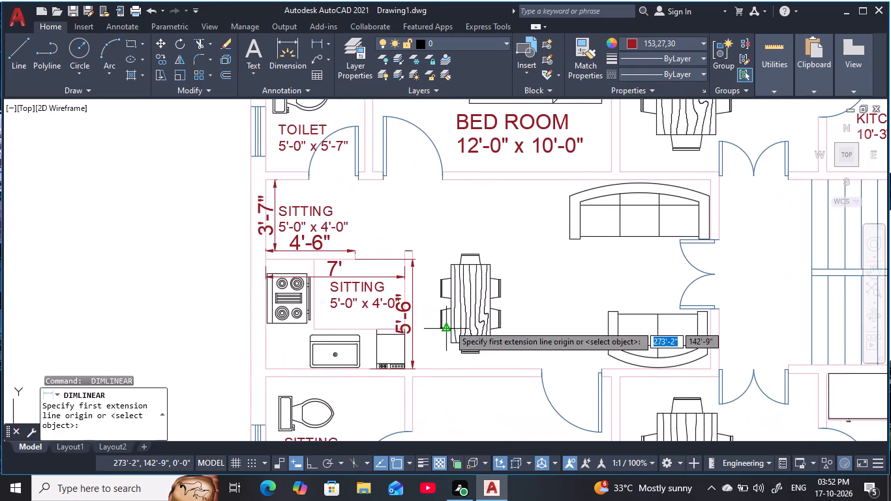
scroll(457, 328, "down", 1)
middle_click_drag(459, 331, 444, 343)
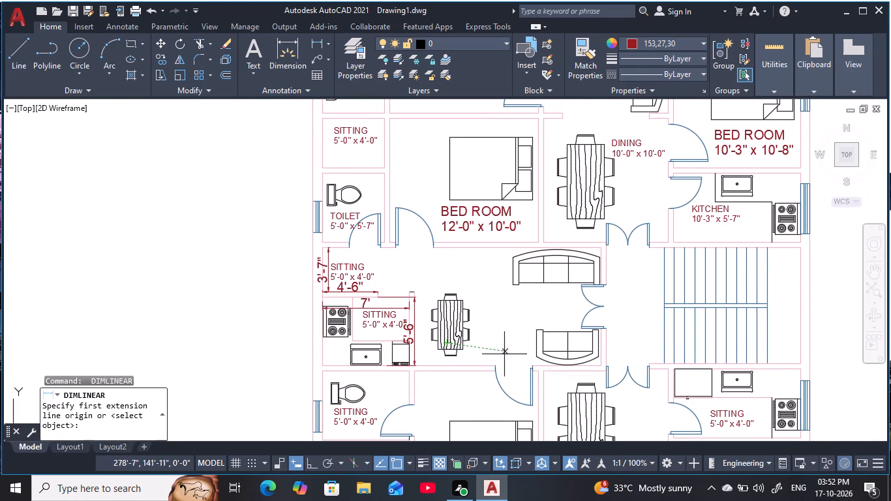
left_click(494, 363)
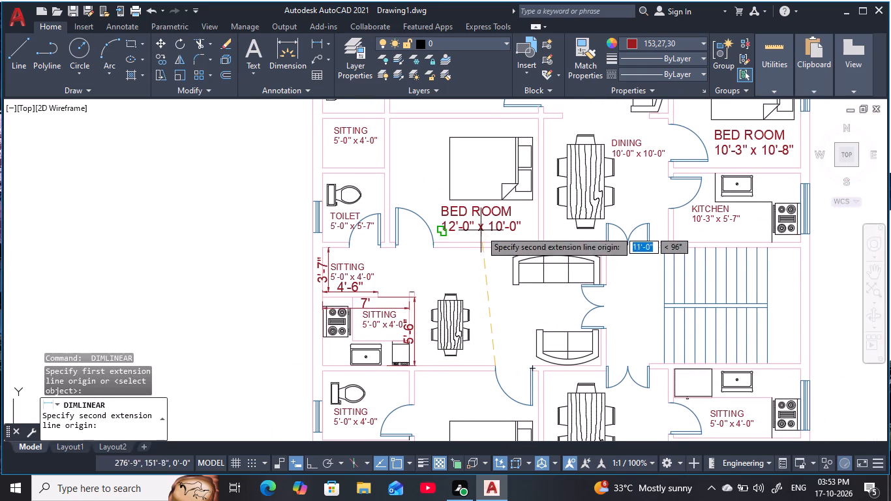
left_click(492, 250)
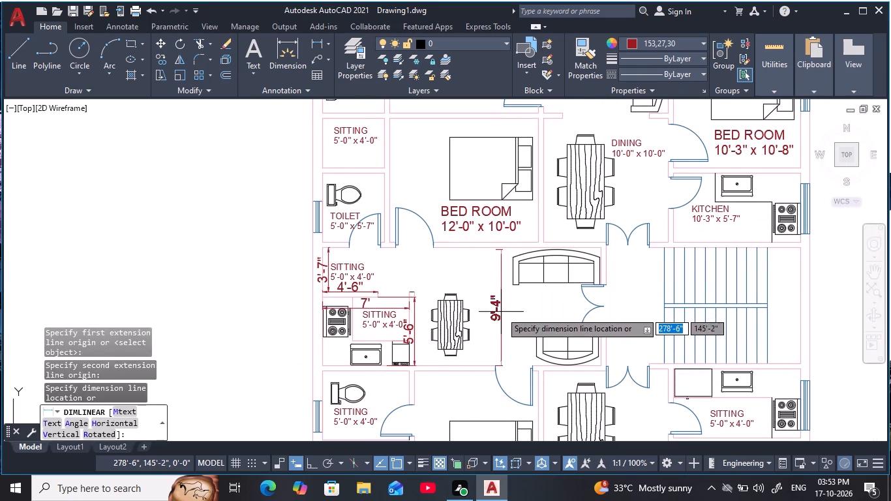
left_click(493, 326)
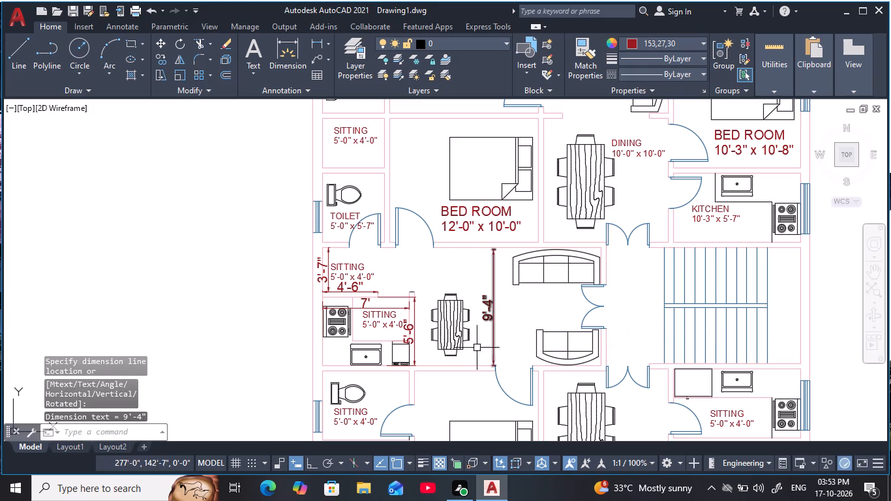
key("space")
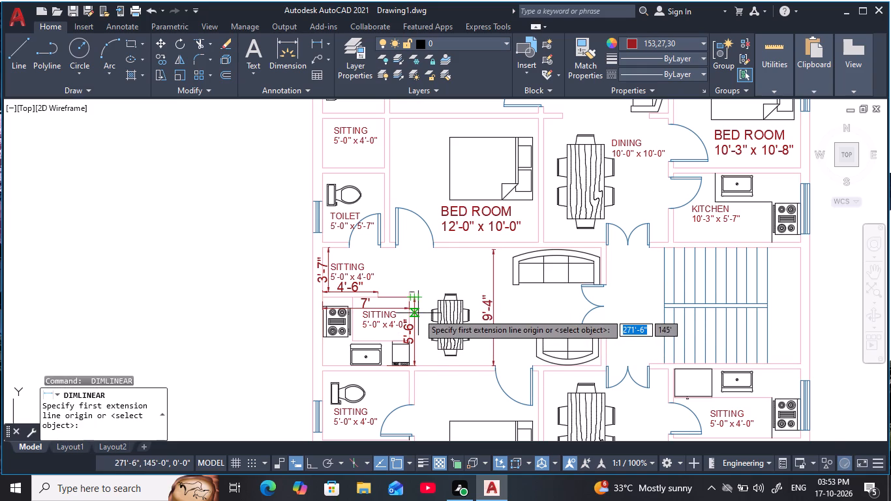
left_click(418, 313)
left_click(600, 336)
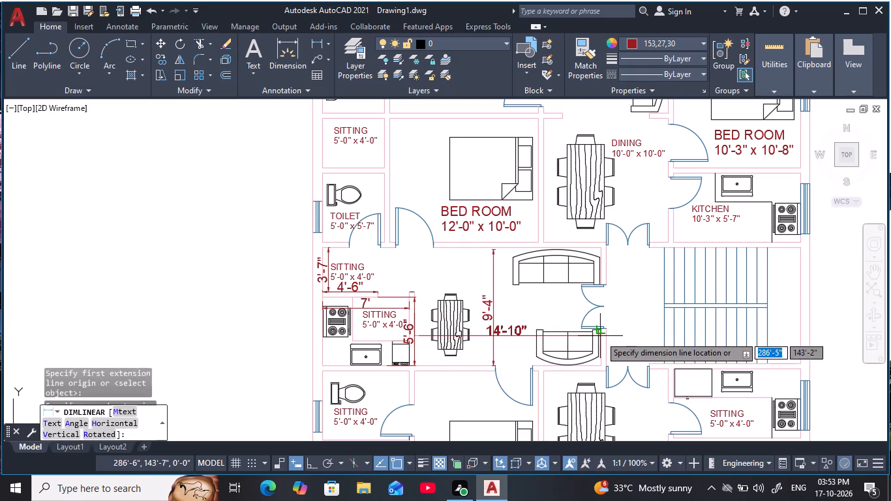
left_click(592, 353)
Add vertical and horizontal linear dimensions in the toilet directly below the left kitchen.
middle_click_drag(584, 356, 581, 245)
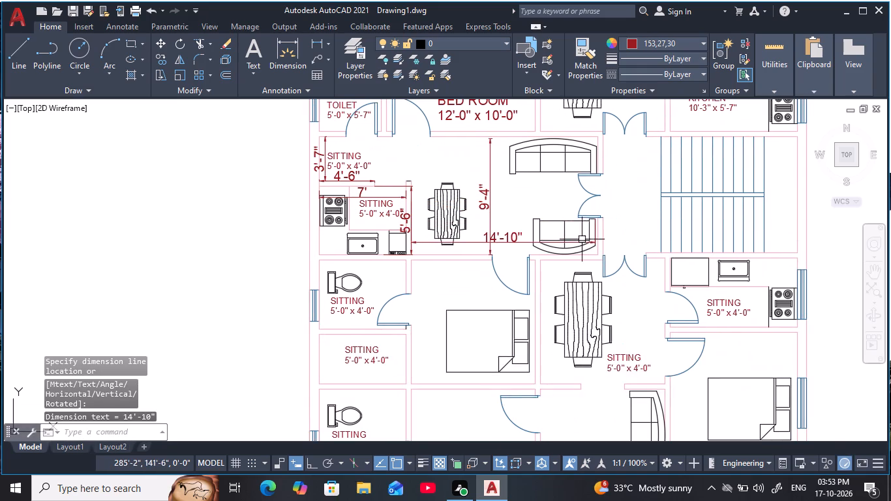
key("space")
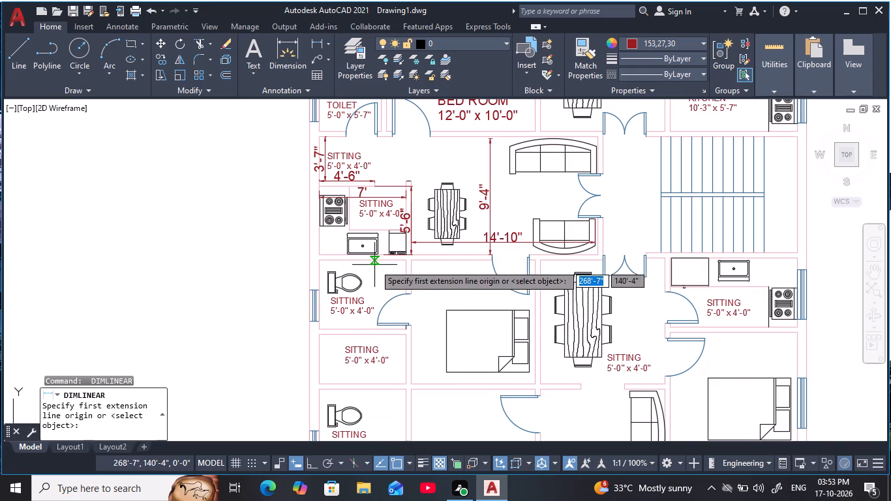
left_click(374, 264)
left_click(374, 328)
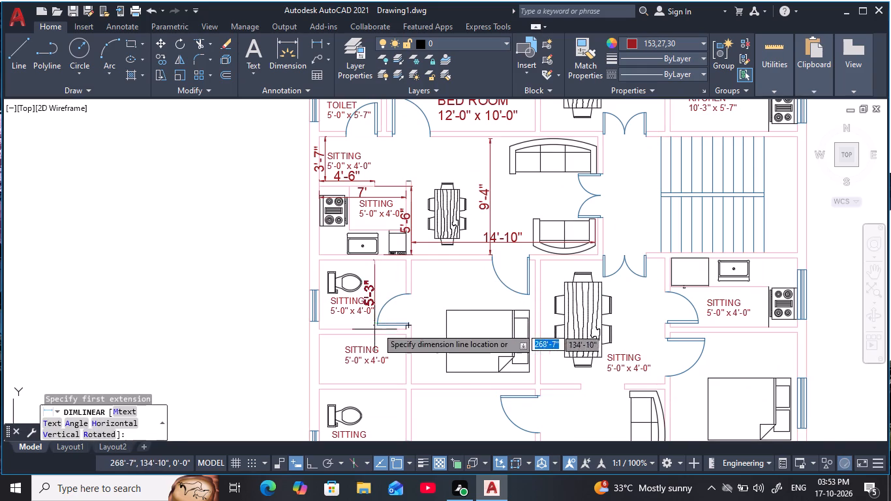
left_click(400, 326)
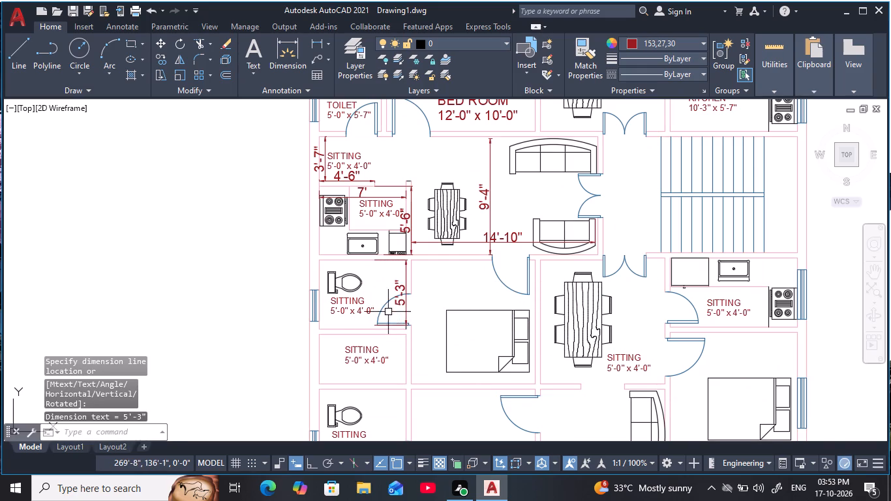
key("space")
left_click(321, 269)
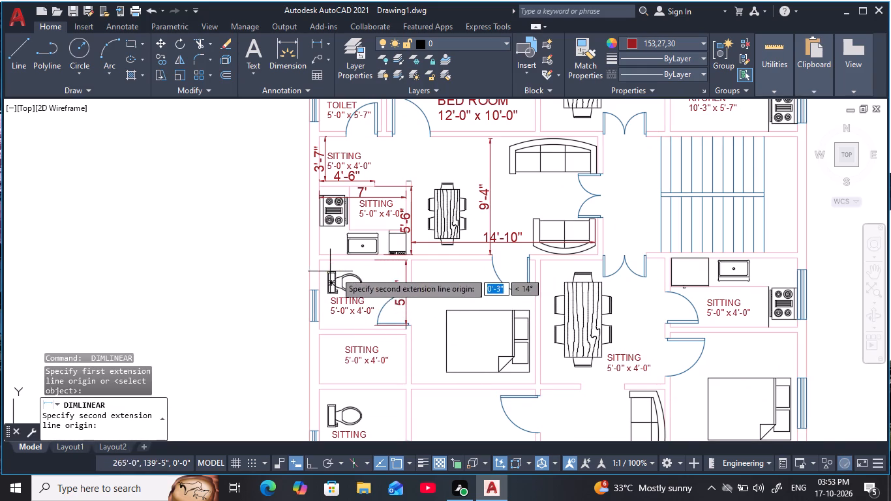
left_click(405, 274)
left_click(406, 274)
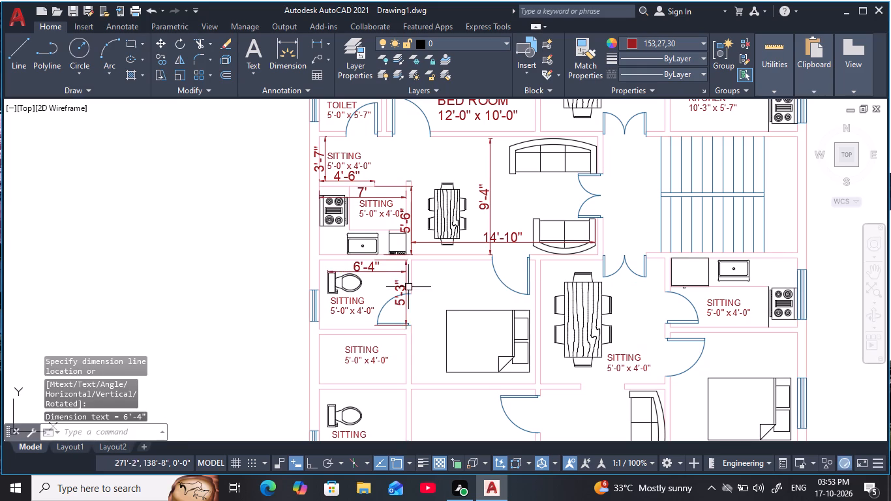
Add horizontal and vertical linear dimensions to the small SITTING space directly below the left toilet.
middle_click_drag(427, 349, 442, 301)
key("space")
left_click(333, 297)
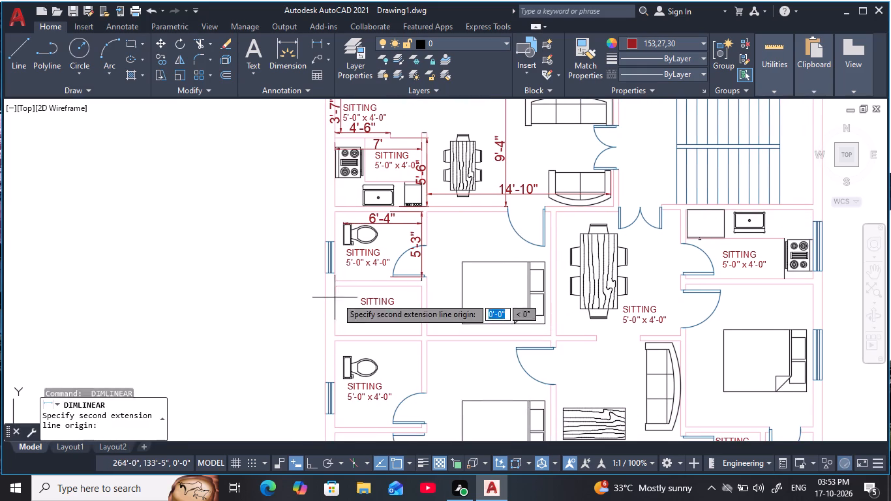
left_click(421, 300)
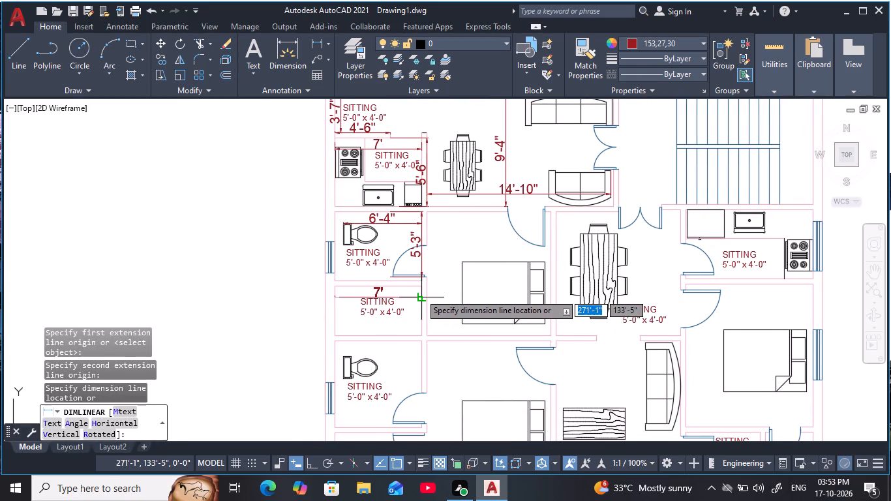
left_click(420, 294)
key("space")
left_click(418, 332)
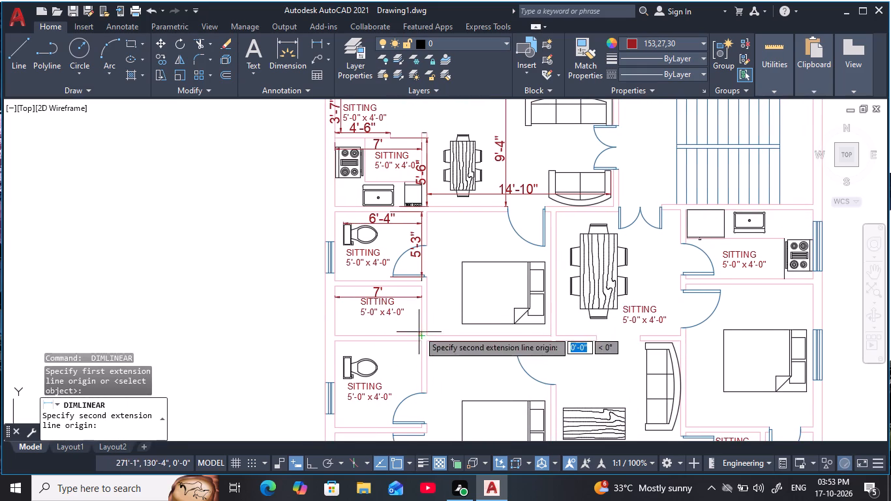
left_click(420, 290)
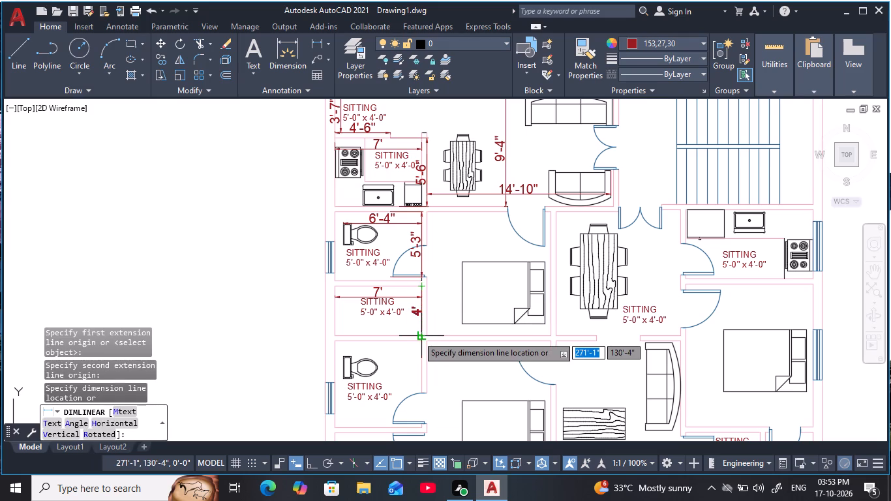
left_click(421, 337)
Add vertical and horizontal linear dimensions in the lower-left toilet, between its opposite walls.
middle_click_drag(412, 371, 428, 307)
key("space")
left_click(384, 363)
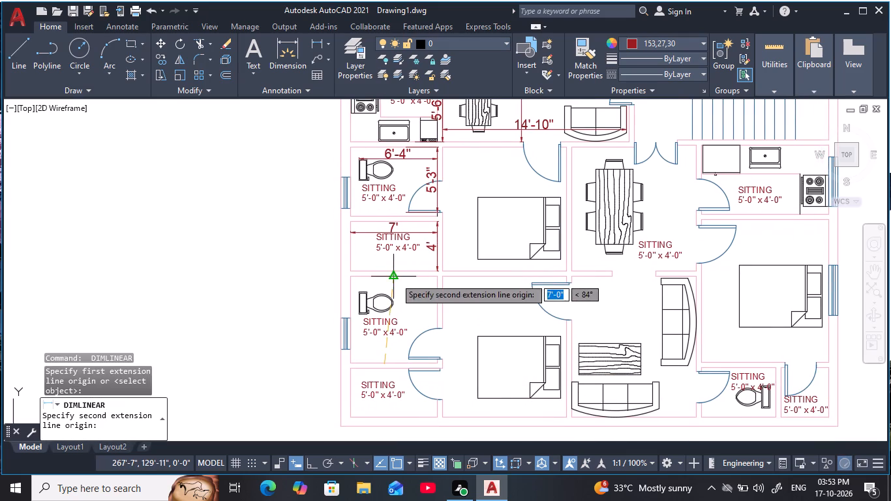
left_click(395, 278)
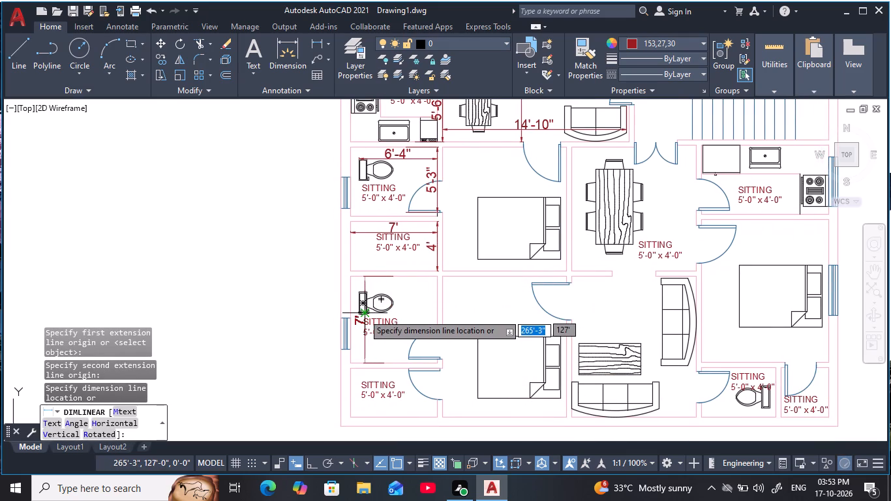
left_click(359, 318)
key("space")
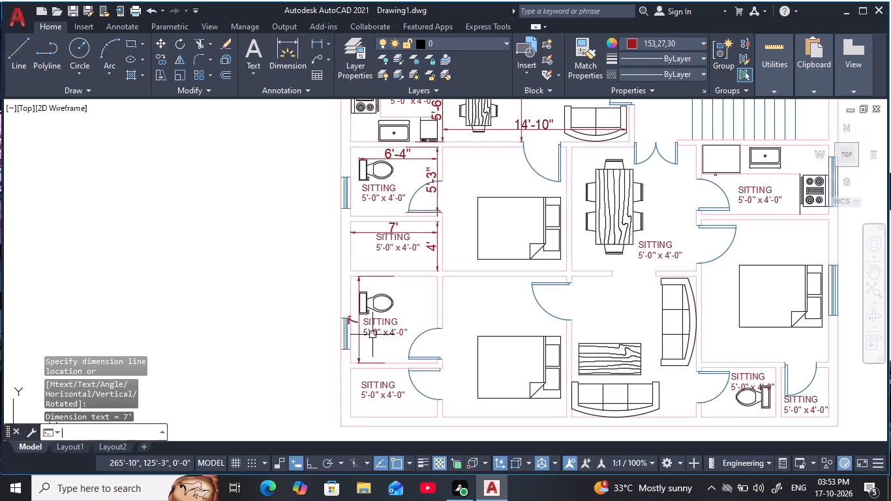
left_click(351, 291)
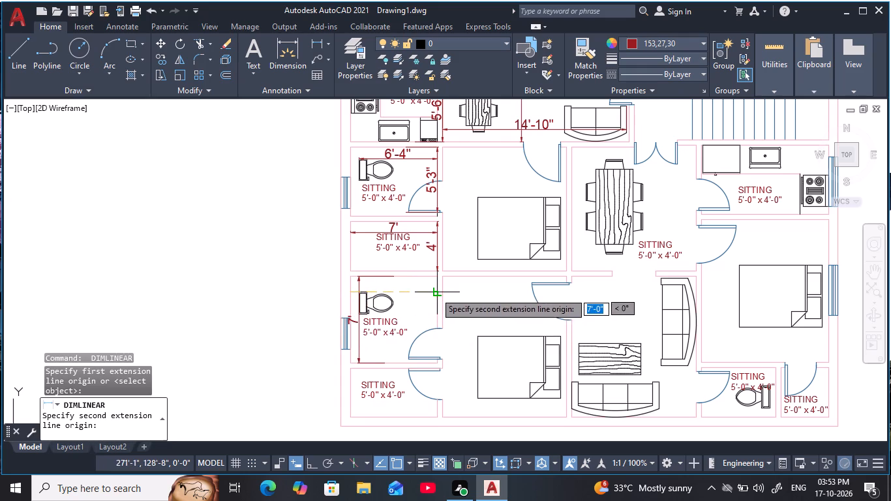
left_click(436, 292)
left_click(436, 292)
Add vertical and horizontal linear dimensions to the small SITTING room in the plan's bottom-left corner.
middle_click_drag(426, 319, 414, 269)
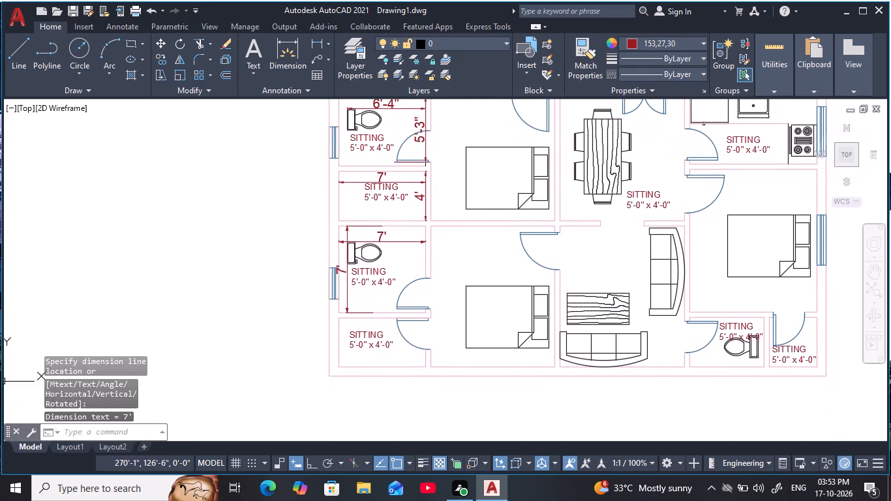
key("space")
left_click(340, 364)
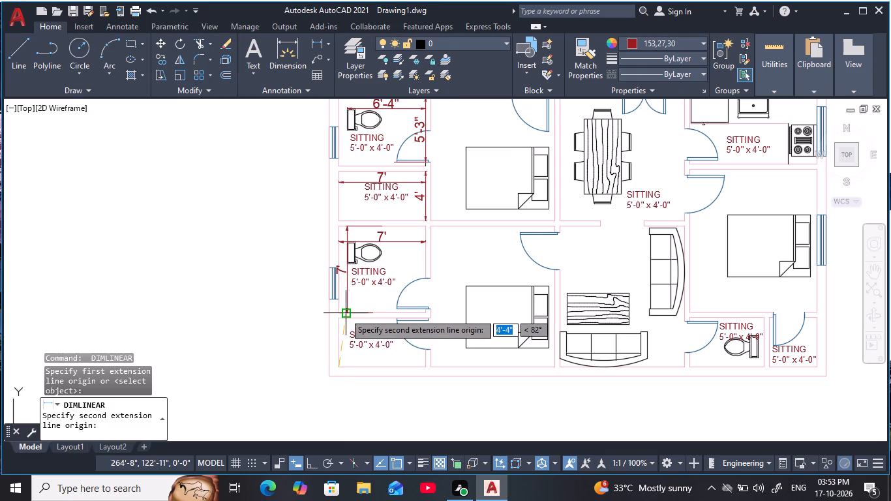
left_click(339, 320)
left_click(342, 336)
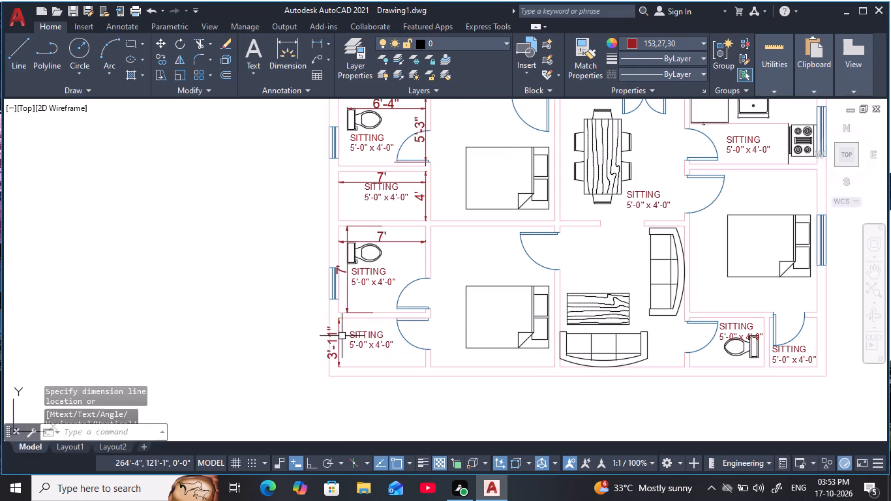
key("space")
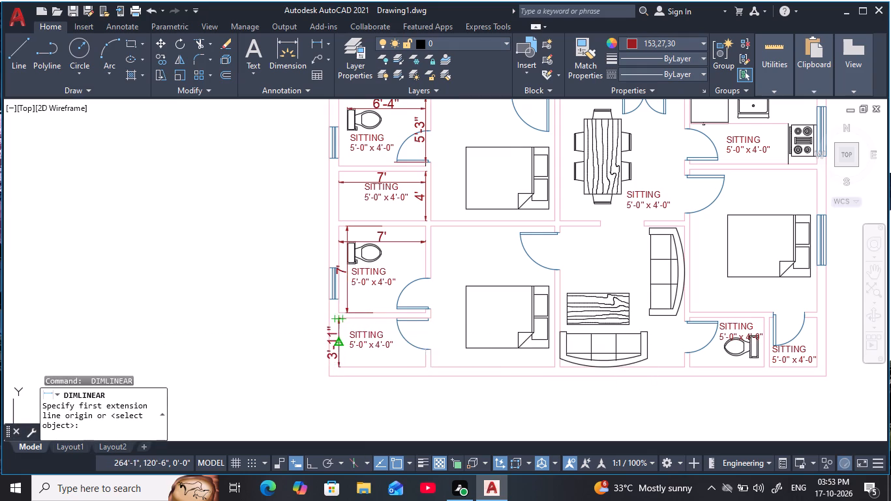
left_click(339, 340)
left_click(425, 351)
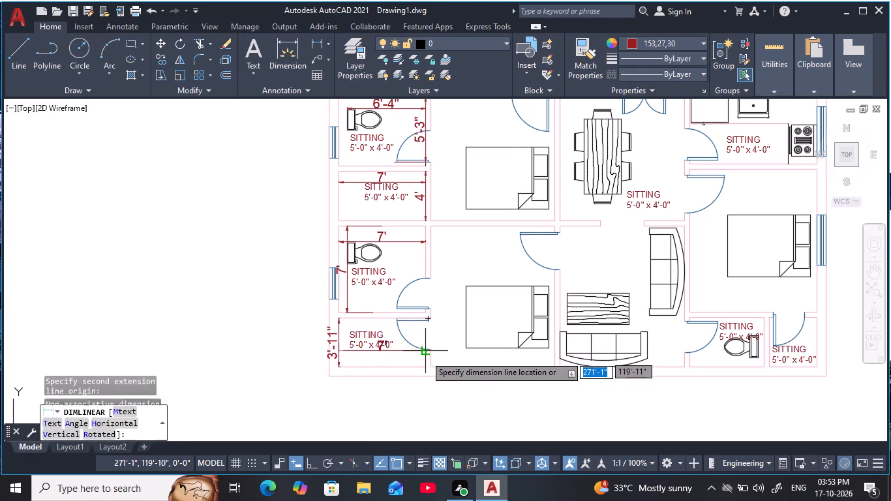
left_click(424, 364)
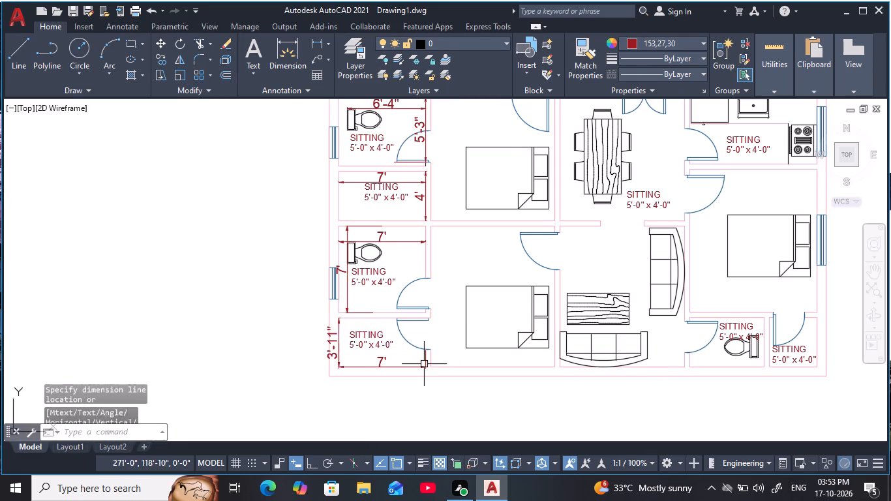
Add linear dimensions for the depth and width of the bottom-left bedroom beside the lower toilet.
middle_click_drag(482, 362, 440, 364)
key("space")
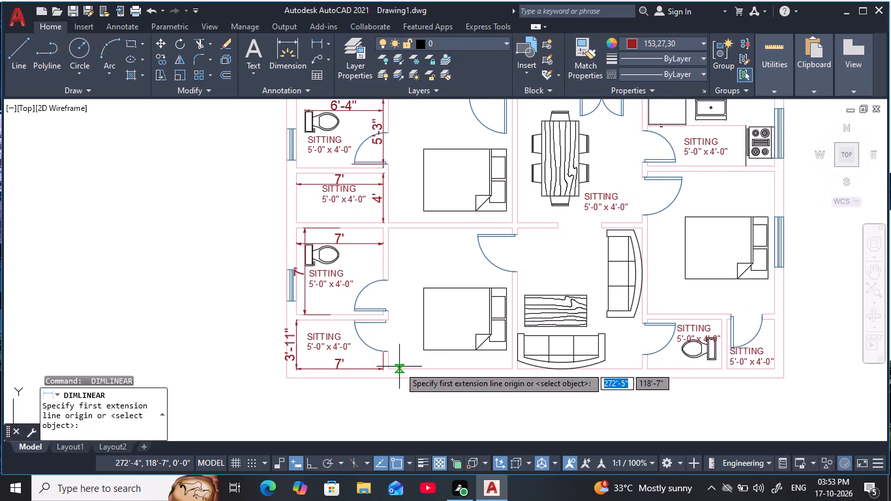
left_click(399, 367)
left_click(399, 228)
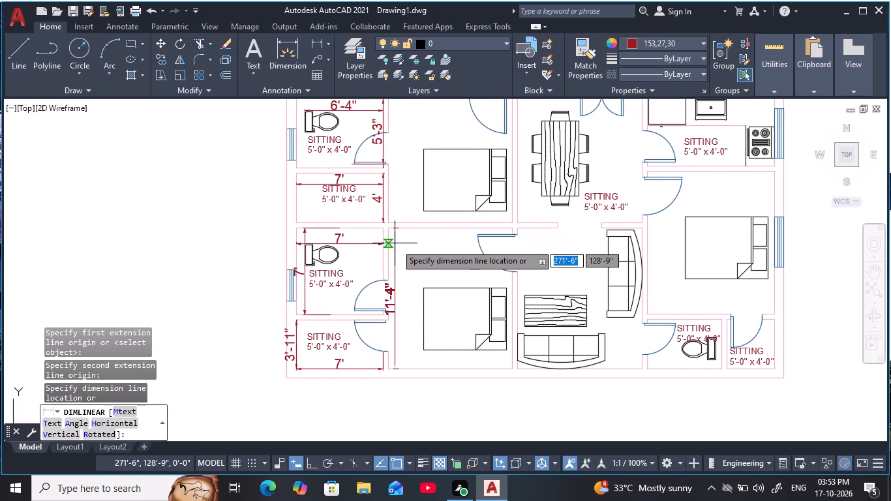
left_click(399, 250)
key("space")
left_click(392, 247)
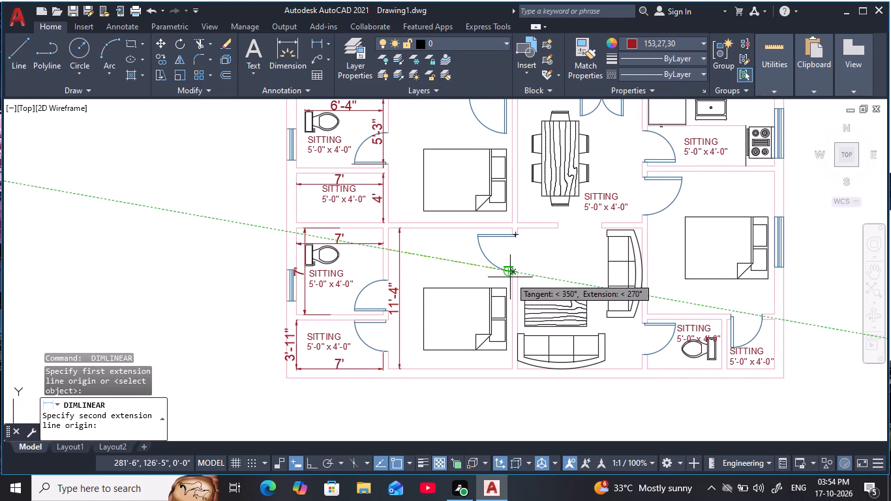
left_click(510, 277)
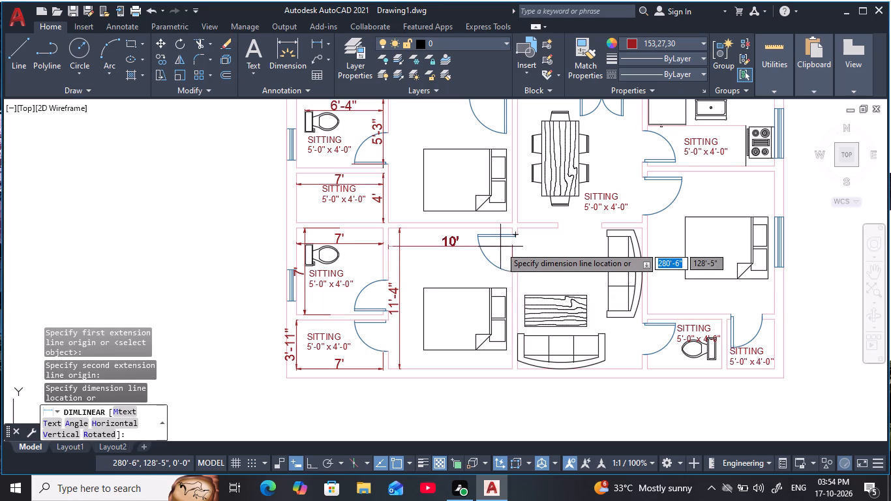
left_click(500, 247)
Add linear dimensions for the depth and width of the left bedroom directly above the bottom-left bedroom.
middle_click_drag(489, 284, 480, 368)
key("space")
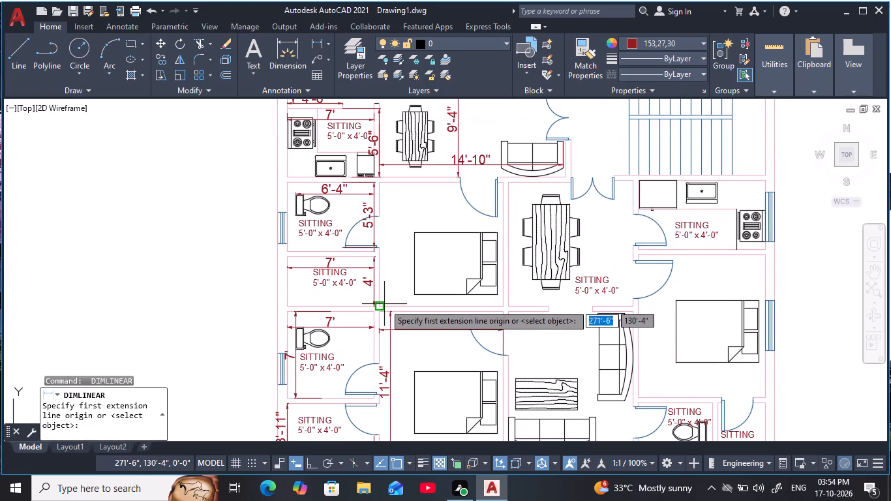
left_click(383, 303)
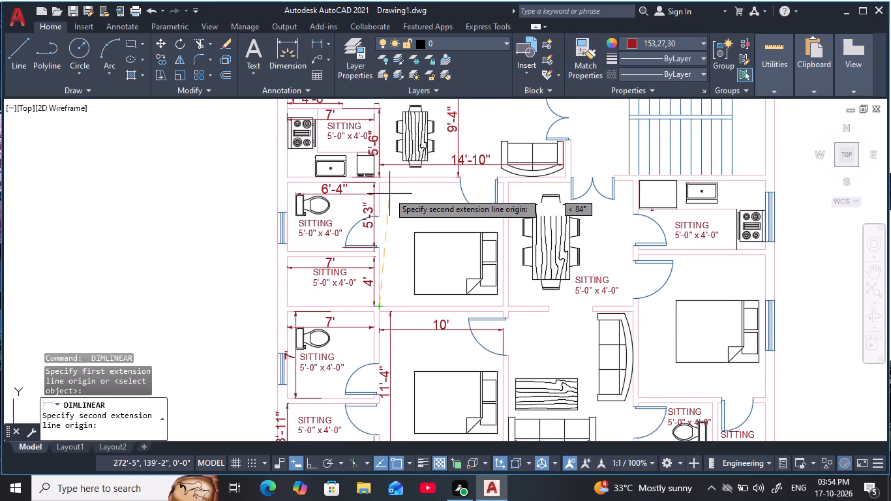
left_click(379, 185)
left_click(394, 228)
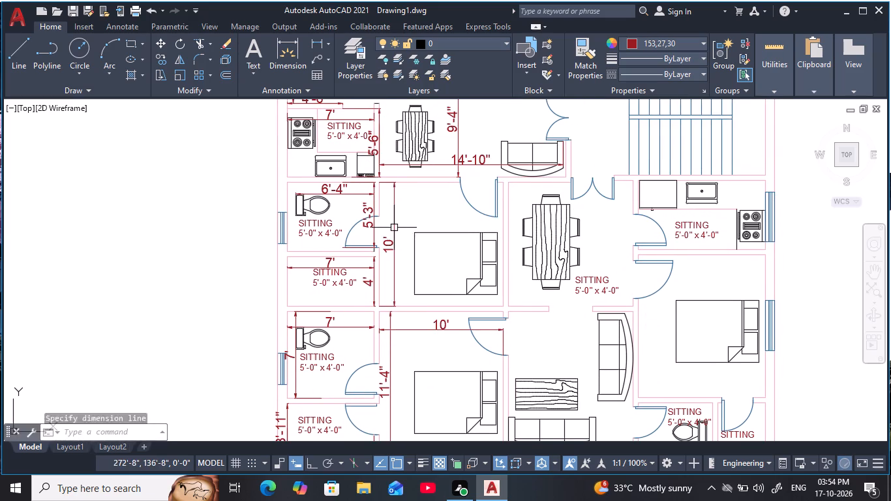
key("space")
left_click(382, 270)
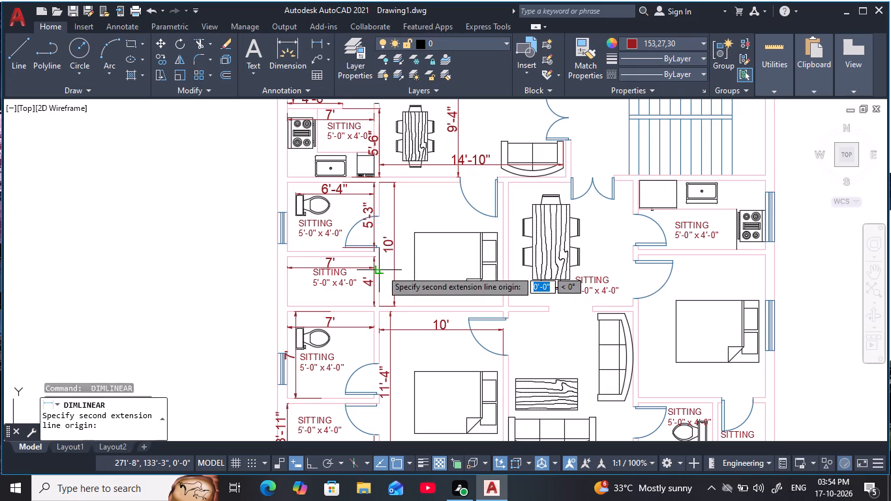
left_click(500, 271)
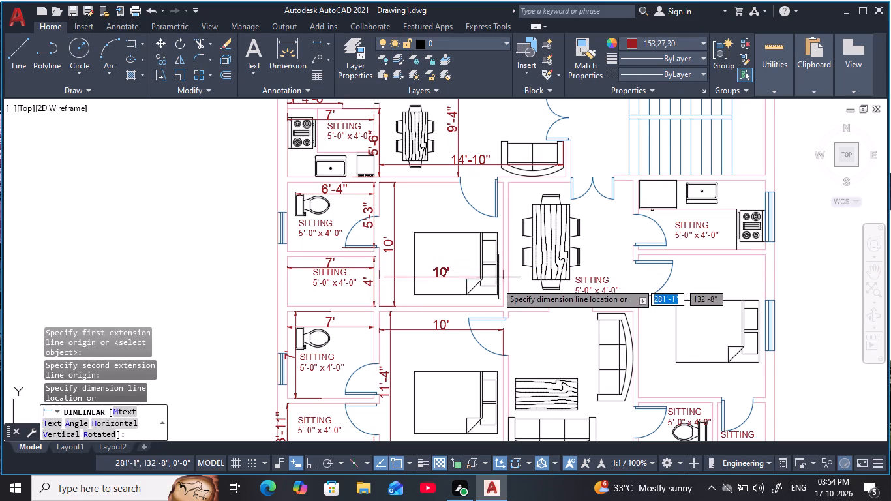
left_click(492, 301)
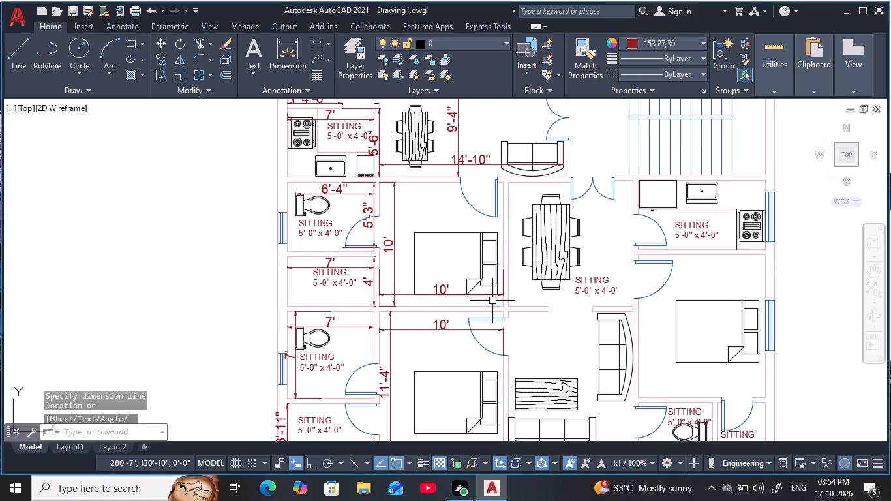
Add linear dimensions for the width and depth of the lower-right bedroom below the right kitchen.
scroll(488, 270, "down", 1)
middle_click_drag(484, 269, 439, 302)
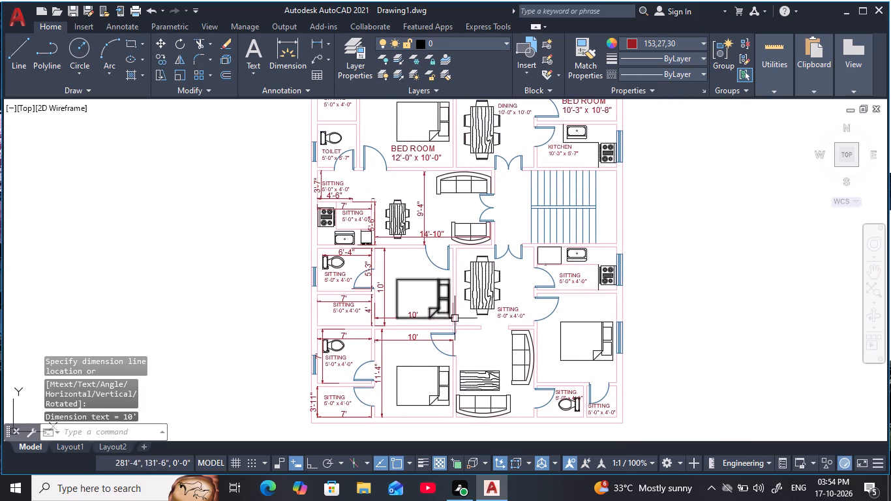
middle_click_drag(548, 352, 473, 309)
scroll(497, 339, "up", 2)
middle_click_drag(483, 320, 462, 335)
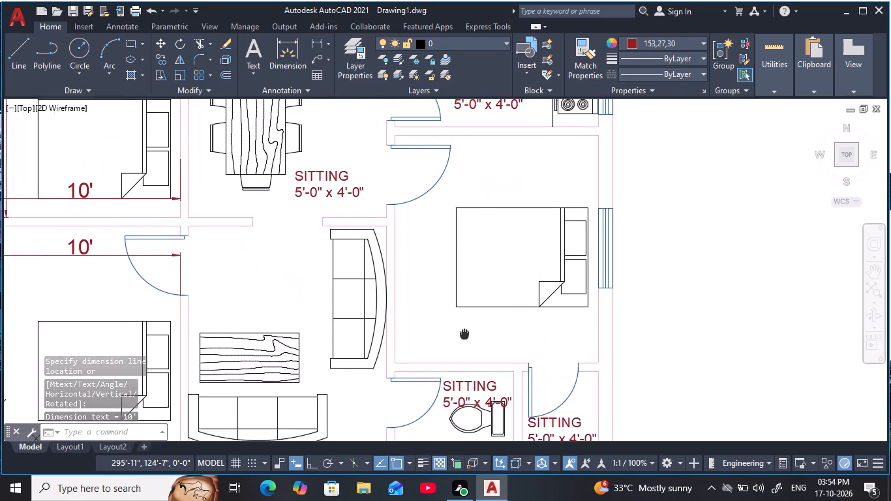
middle_click_drag(462, 335, 443, 350)
key("space")
left_click(369, 373)
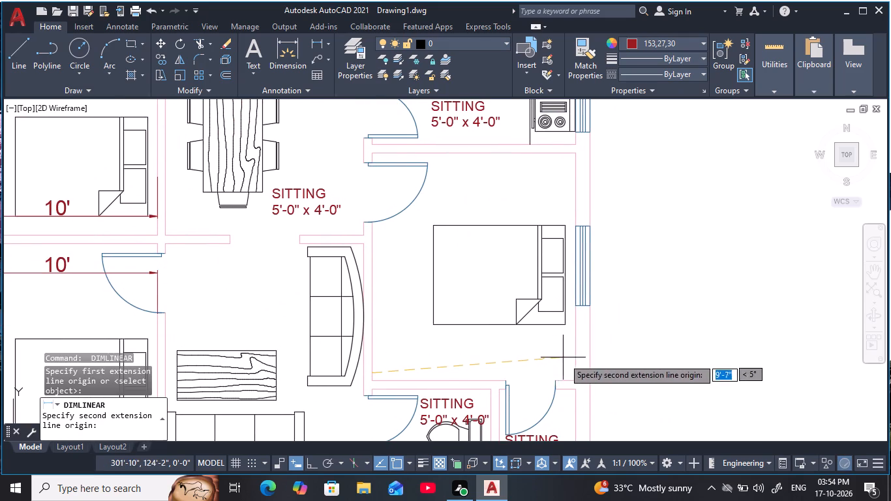
left_click(575, 364)
left_click(567, 372)
key("space")
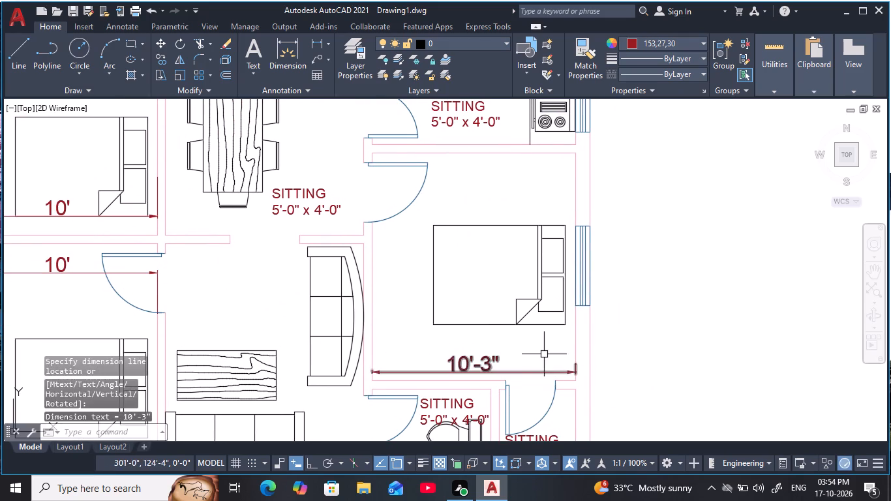
left_click(424, 153)
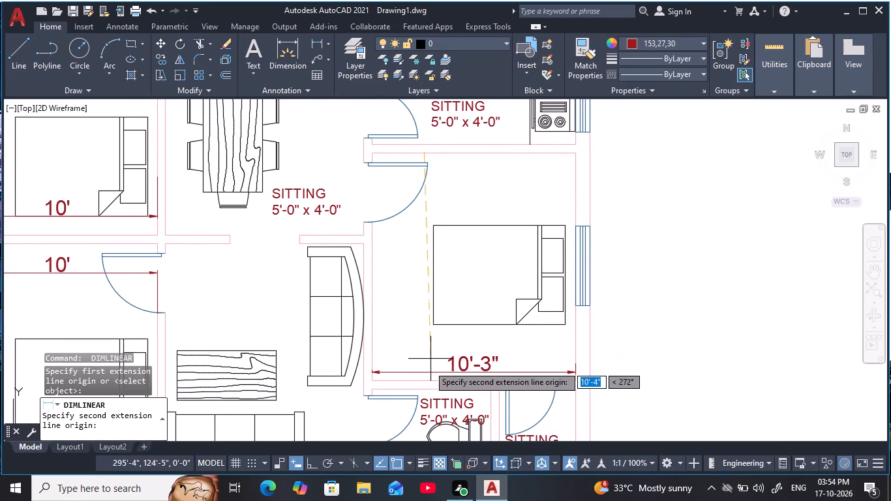
left_click(425, 379)
left_click(393, 366)
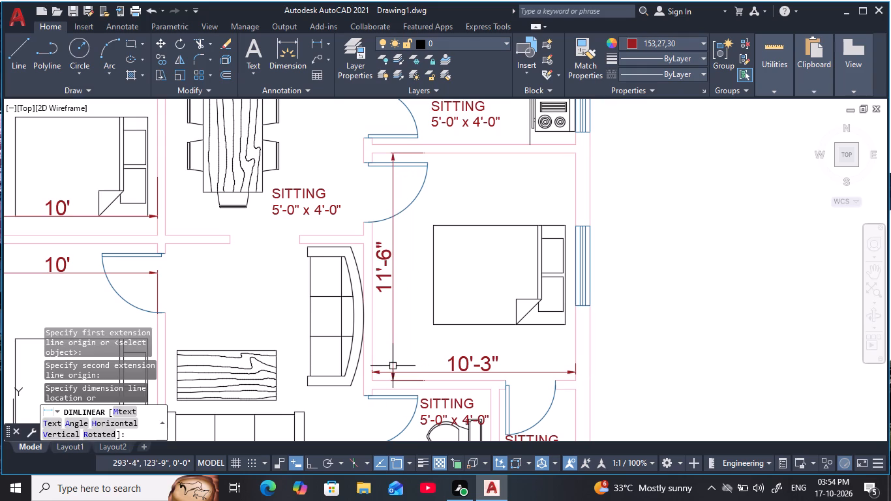
Add horizontal and vertical linear dimensions in the toilet below the lower-right bedroom.
middle_click_drag(417, 308, 409, 227)
scroll(412, 243, "down", 1)
scroll(433, 318, "up", 2)
key("space")
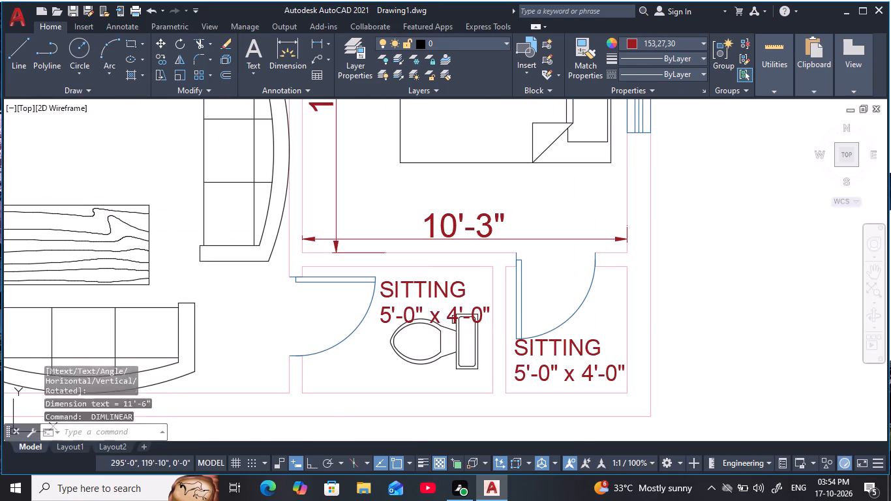
left_click(301, 392)
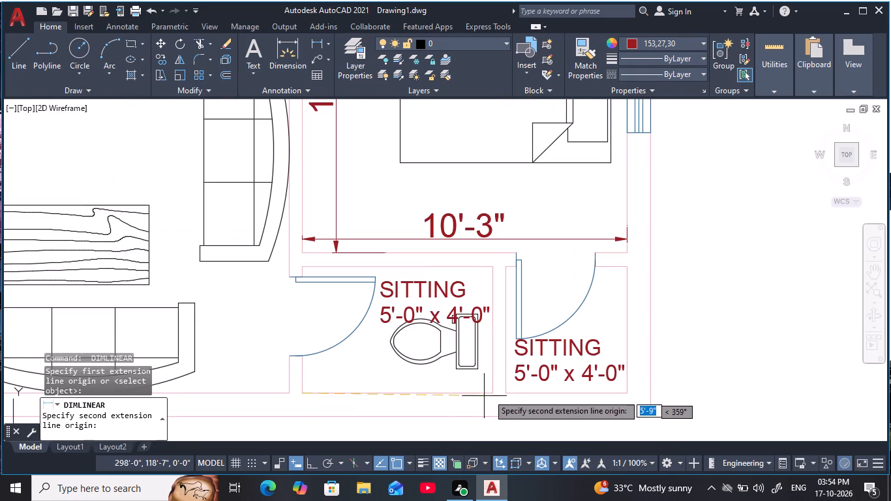
left_click(489, 393)
left_click(487, 388)
key("space")
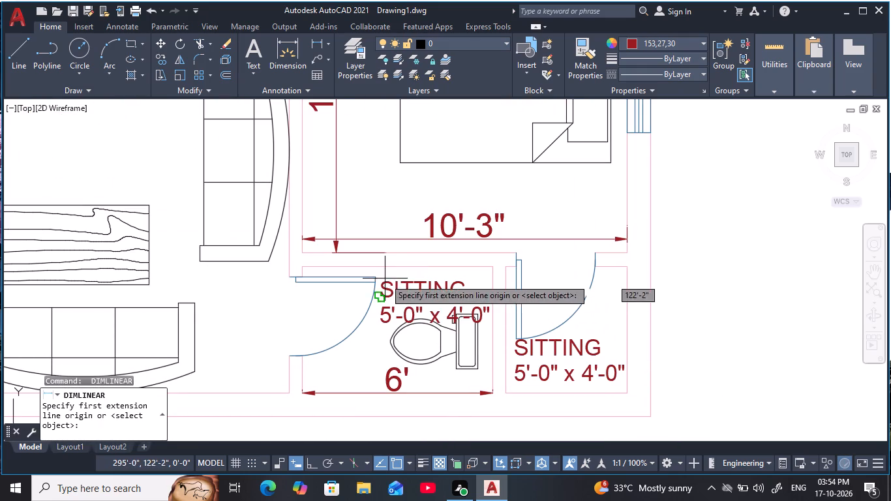
left_click(378, 267)
left_click(374, 391)
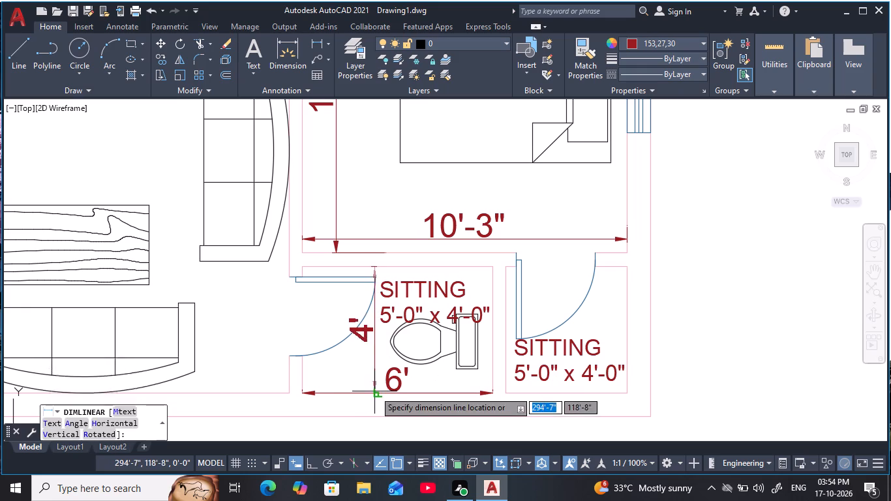
left_click(326, 393)
Add linear dimensions for the width and depth of the small bottom-right room beside the lower toilet.
key("space")
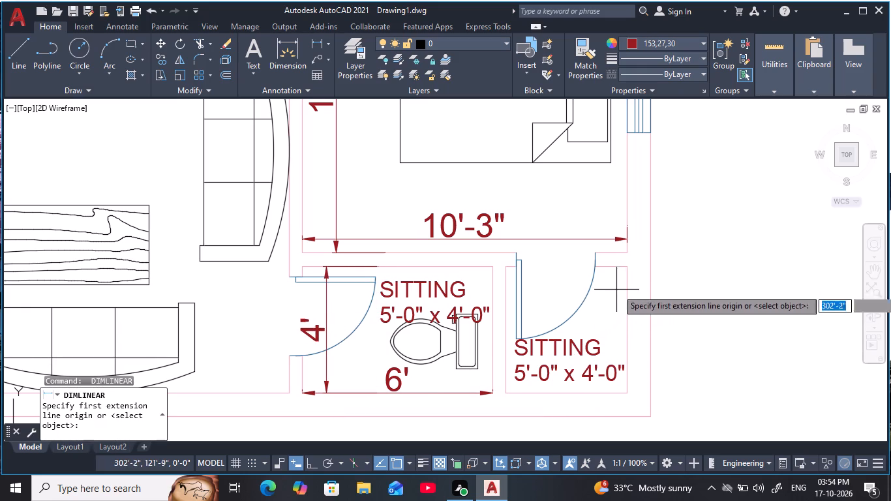
left_click(628, 265)
left_click(504, 269)
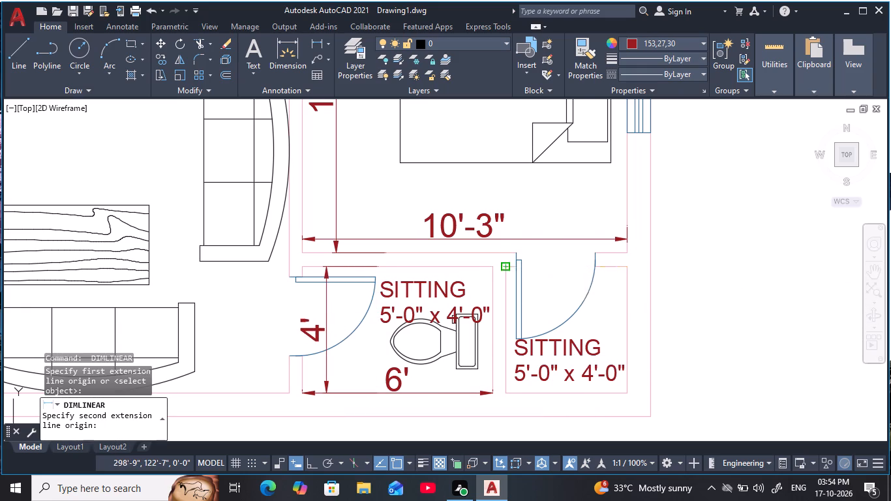
left_click(537, 277)
key("space")
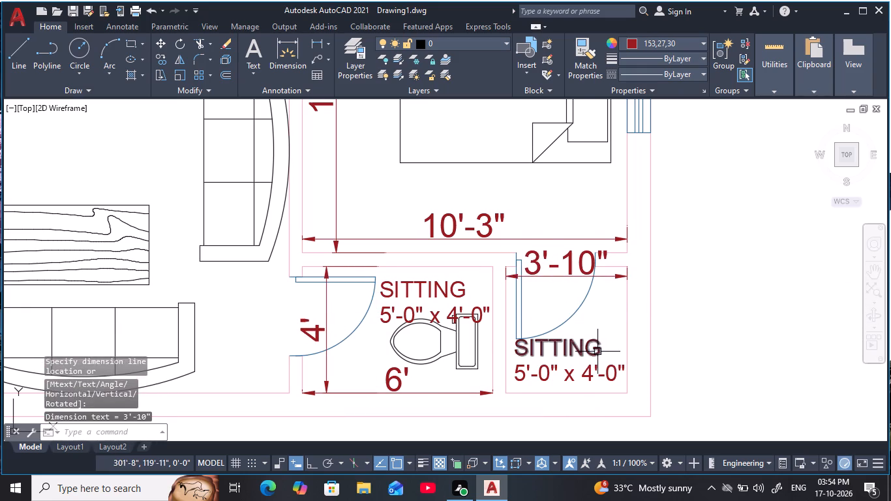
left_click(627, 392)
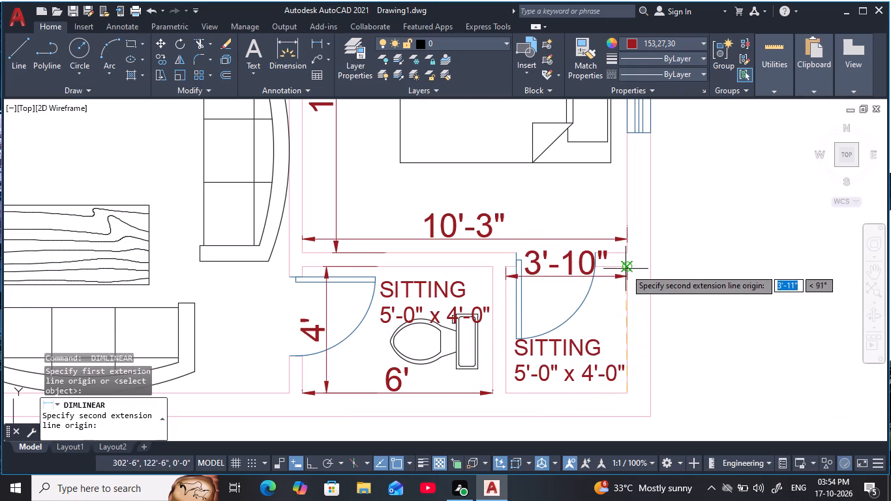
left_click(626, 269)
left_click(710, 317)
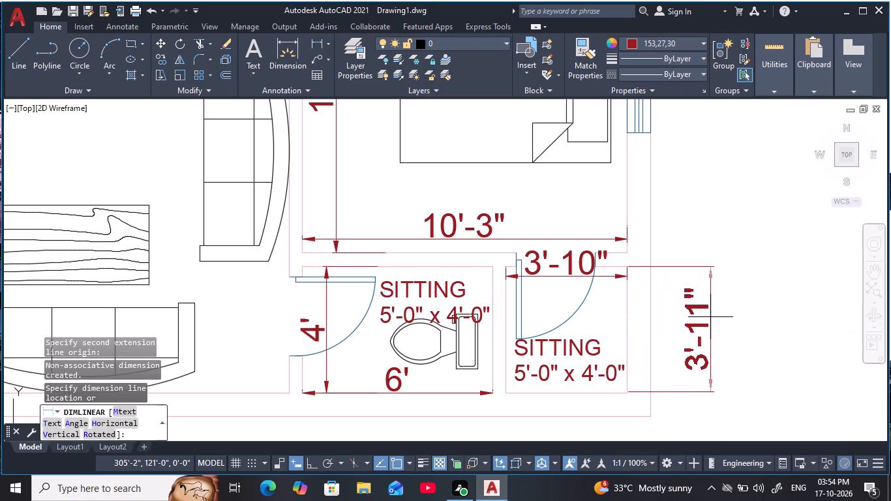
Add linear dimensions for the depth and width of the lower apartment's right kitchen below the staircase.
key("space")
middle_click_drag(608, 285, 630, 398)
scroll(575, 321, "down", 2)
middle_click_drag(575, 321, 583, 417)
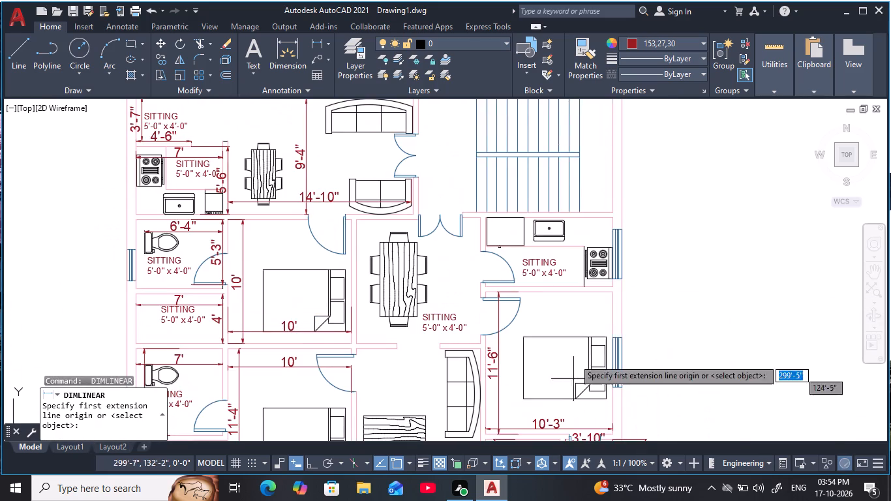
middle_click_drag(556, 319, 548, 387)
scroll(551, 344, "up", 2)
key("space")
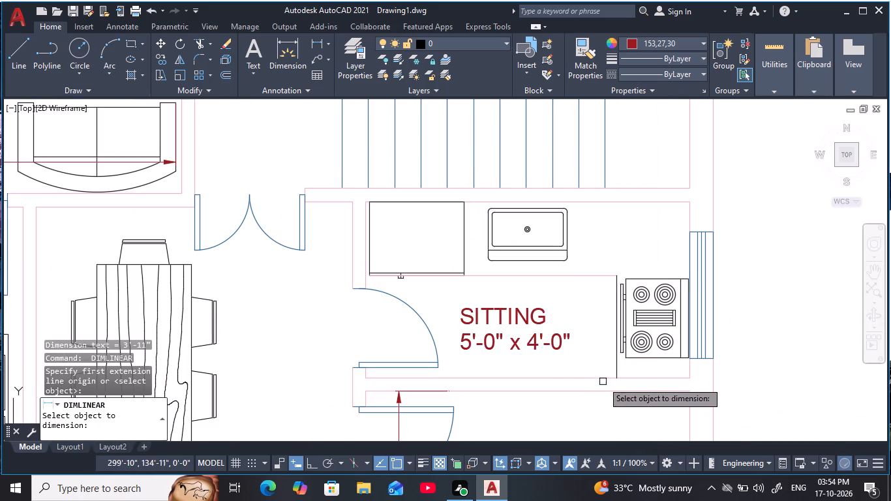
key("space")
key("space")
left_click(603, 378)
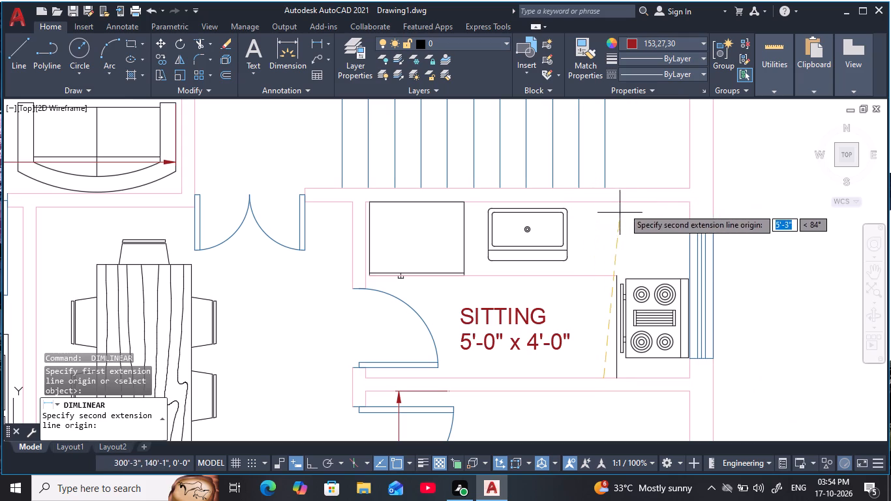
left_click(599, 205)
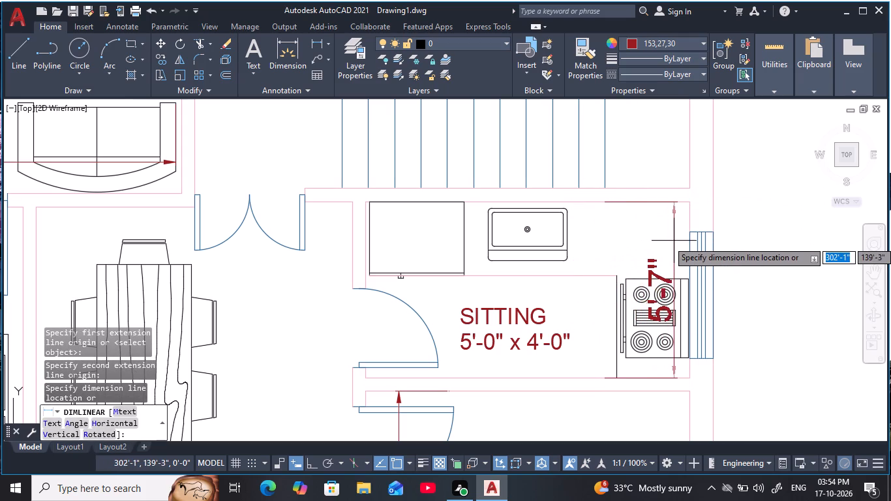
left_click(677, 241)
key("space")
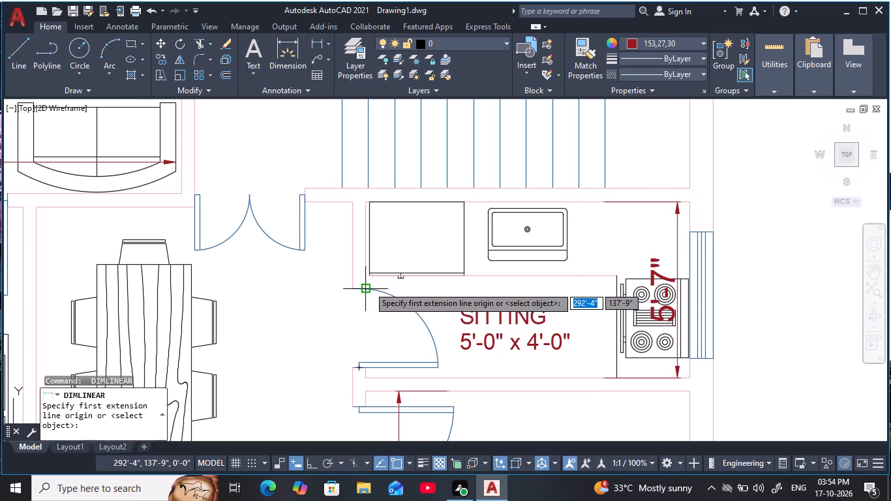
left_click(369, 286)
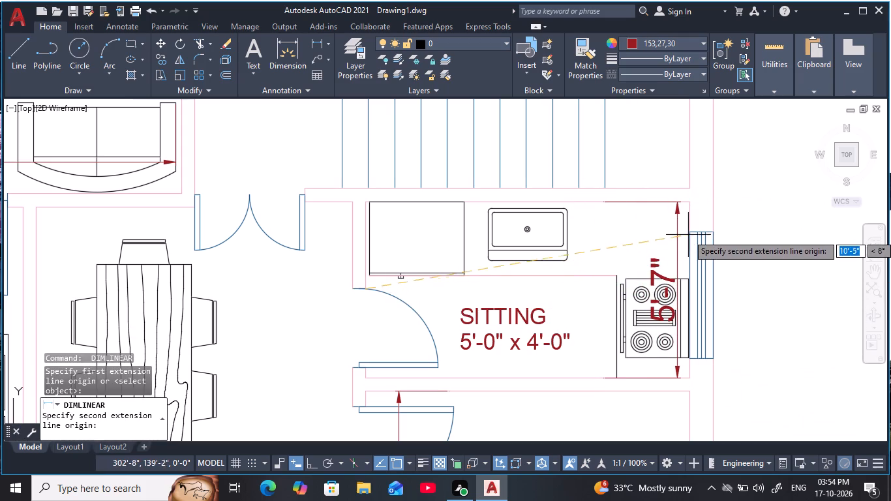
left_click(690, 230)
left_click(677, 249)
Add linear dimensions for the width and depth of the lower living room with the two sofas.
scroll(497, 241, "down", 2)
middle_click_drag(498, 241, 510, 363)
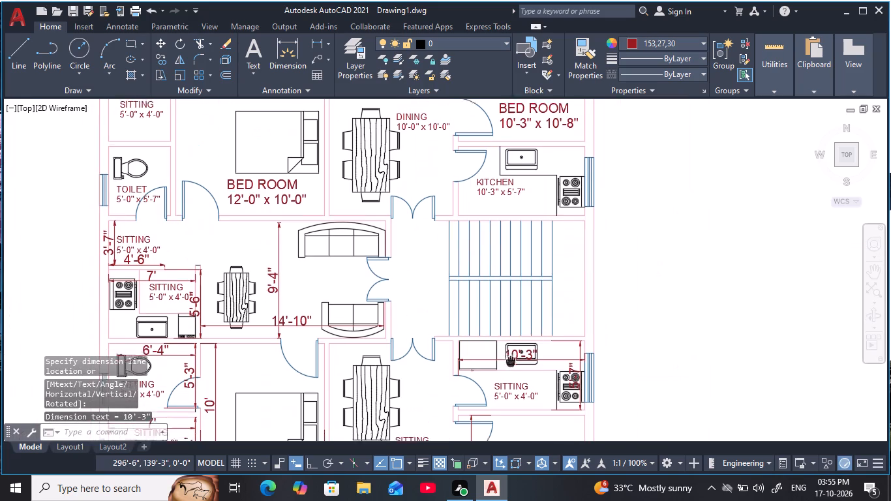
middle_click_drag(510, 363, 509, 363)
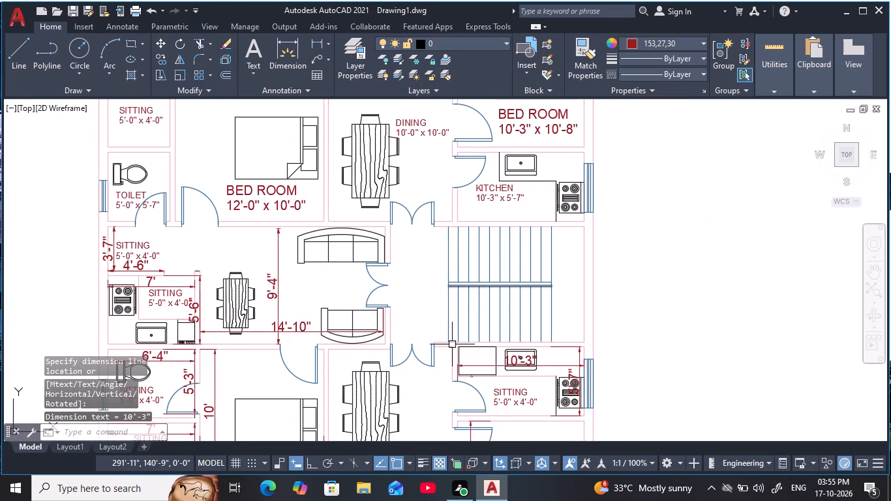
middle_click_drag(452, 344, 539, 243)
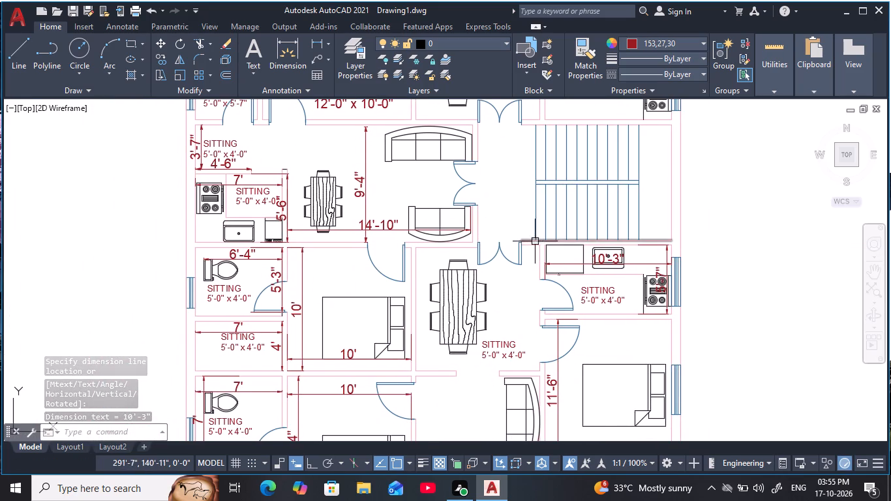
middle_click_drag(559, 350, 537, 300)
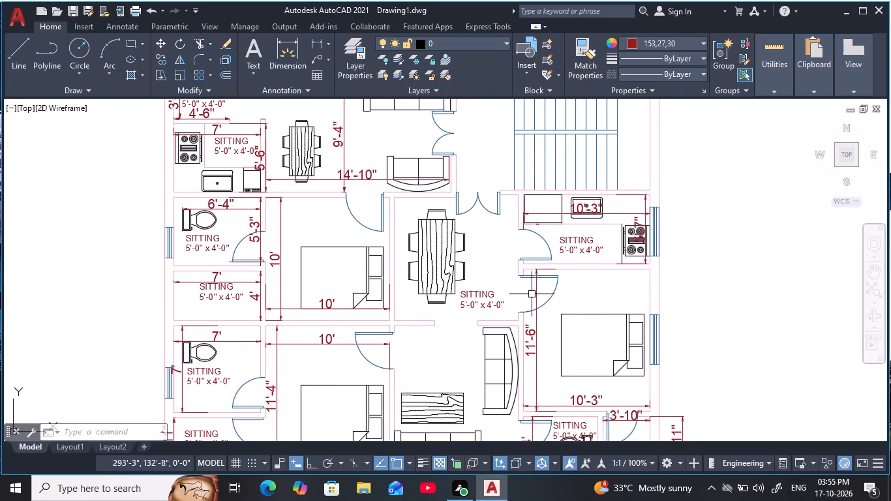
middle_click_drag(441, 374, 474, 277)
key("space")
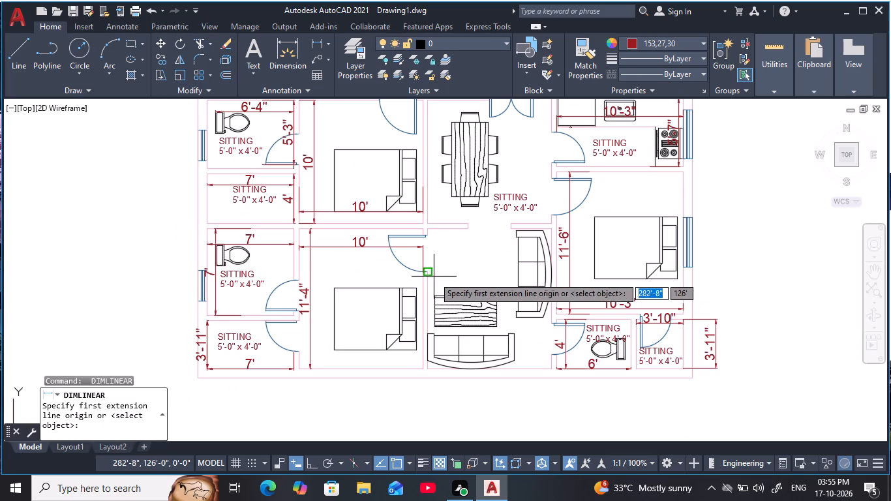
left_click(429, 276)
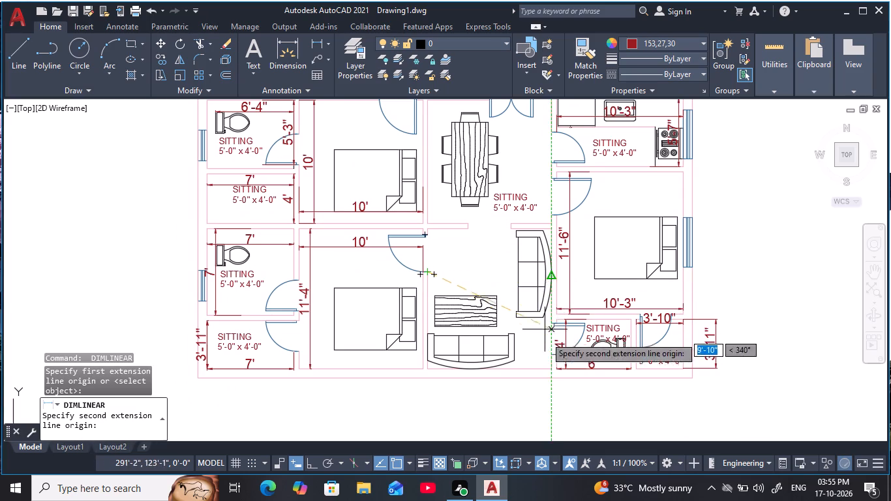
scroll(551, 318, "up", 3)
left_click(550, 297)
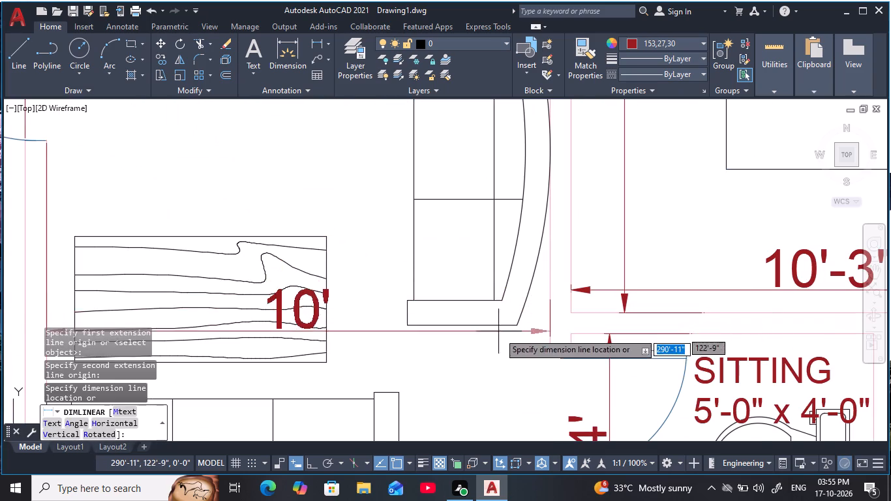
scroll(499, 341, "down", 1)
middle_click_drag(501, 330, 529, 266)
left_click(509, 307)
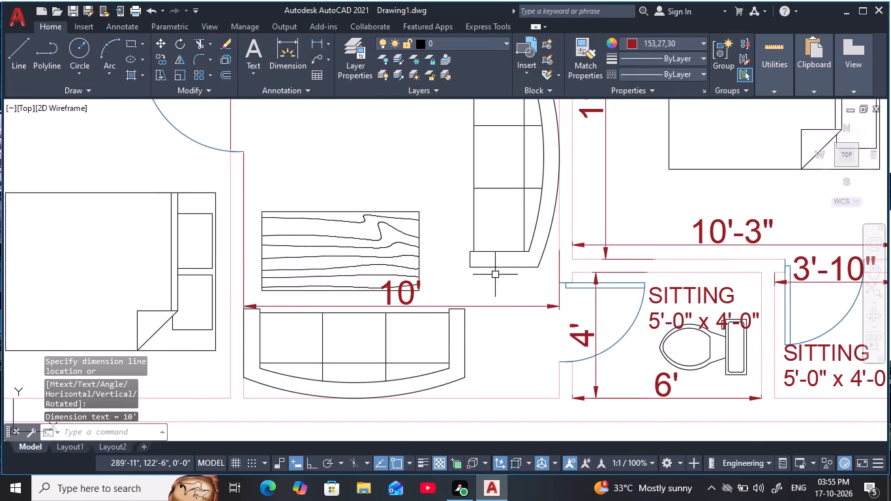
scroll(494, 274, "down", 1)
key("space")
left_click(337, 348)
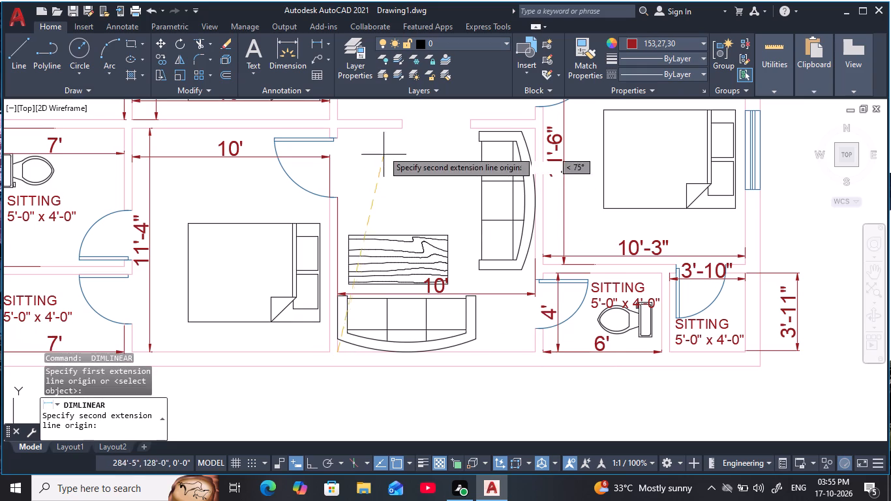
left_click(365, 129)
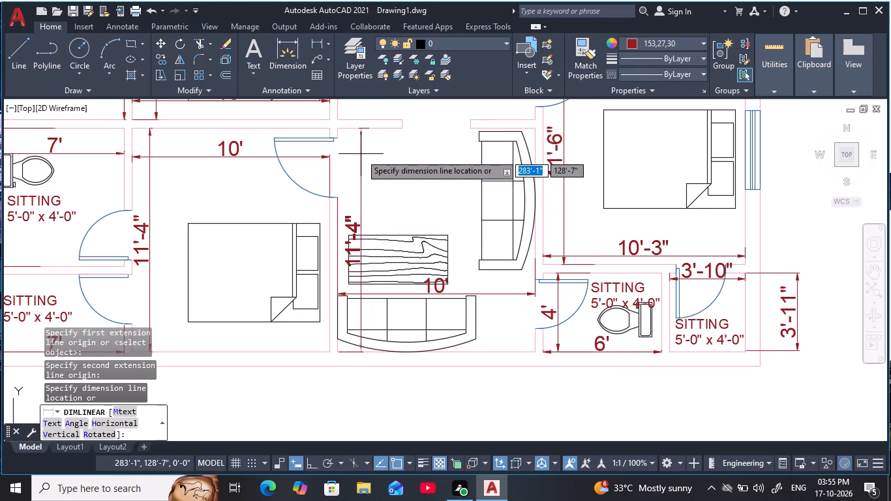
left_click(357, 161)
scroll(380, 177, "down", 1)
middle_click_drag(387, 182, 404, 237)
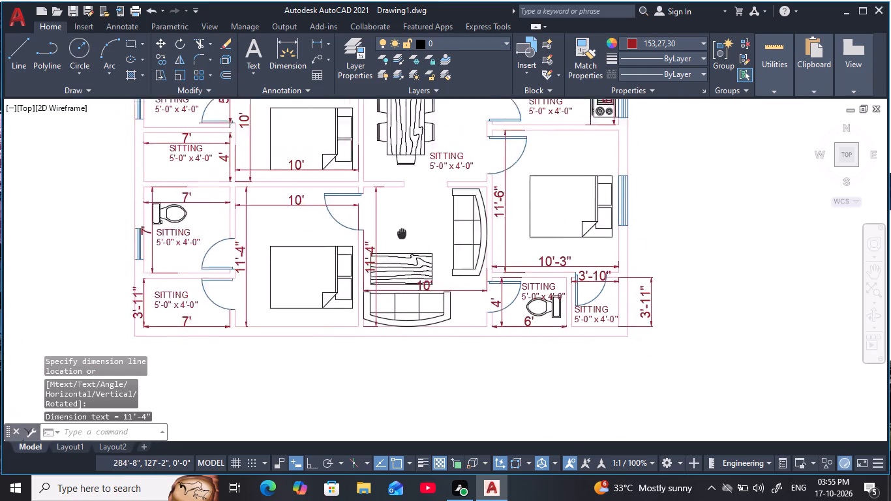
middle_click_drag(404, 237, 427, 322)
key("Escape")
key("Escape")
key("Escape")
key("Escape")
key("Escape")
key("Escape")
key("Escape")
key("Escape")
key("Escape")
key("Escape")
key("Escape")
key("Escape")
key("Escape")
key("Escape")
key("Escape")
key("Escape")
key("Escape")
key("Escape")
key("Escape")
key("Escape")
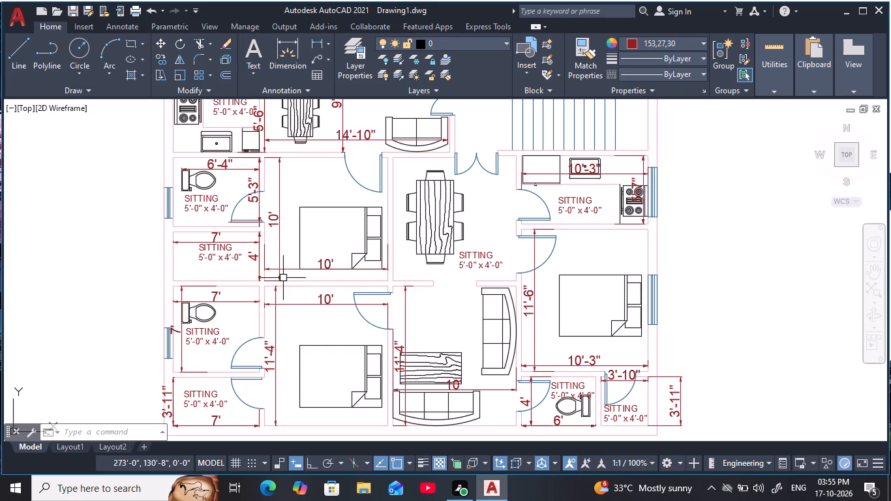
Copy the two-line BED ROOM 12'-0" x 10'-0" label into the lower apartment's upper-left bedroom, above the bed.
scroll(250, 189, "down", 1)
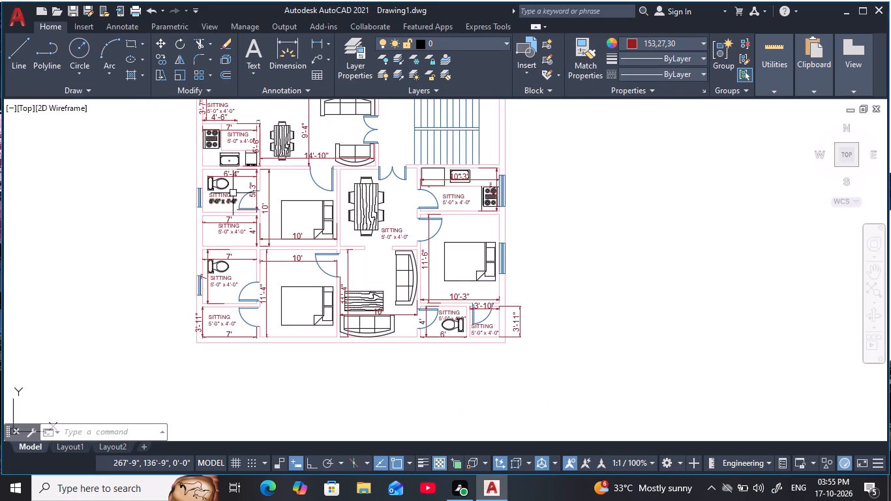
scroll(235, 190, "up", 2)
middle_click_drag(238, 191, 193, 247)
scroll(256, 239, "down", 2)
middle_click_drag(297, 235, 252, 366)
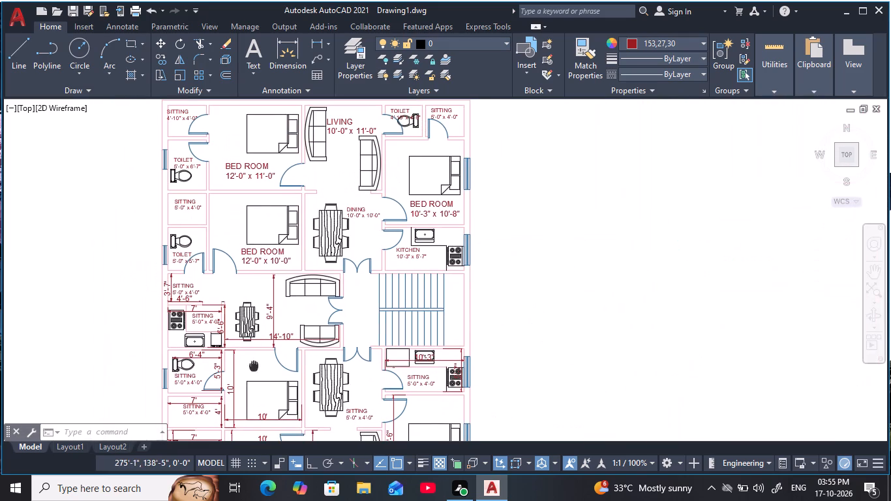
left_click(279, 250)
left_click(282, 263)
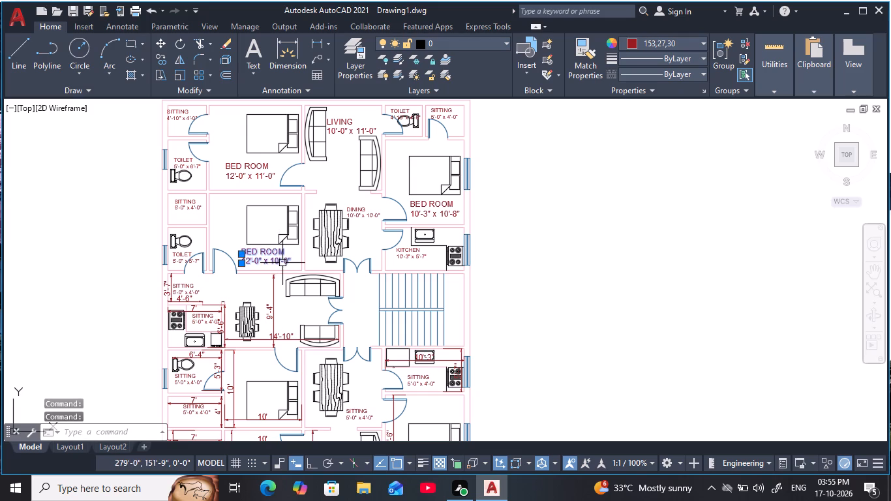
key("c")
key("o")
key("space")
left_click(282, 265)
middle_click_drag(284, 284, 312, 160)
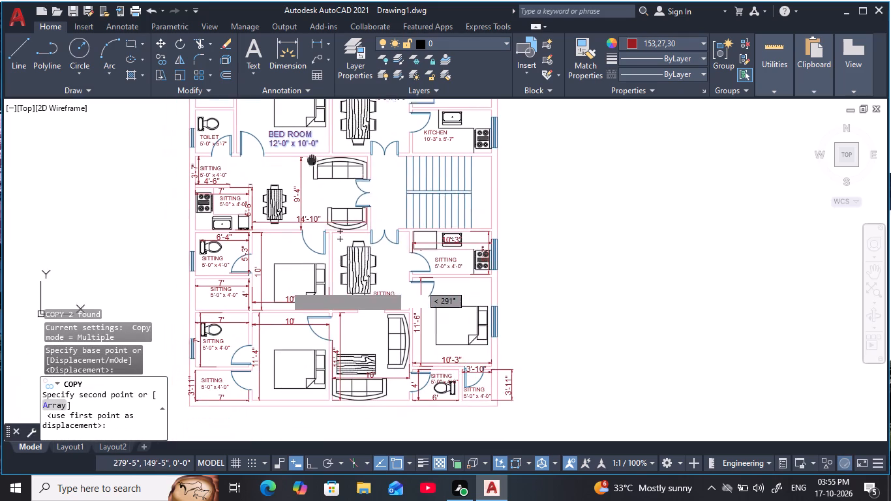
scroll(299, 255, "up", 3)
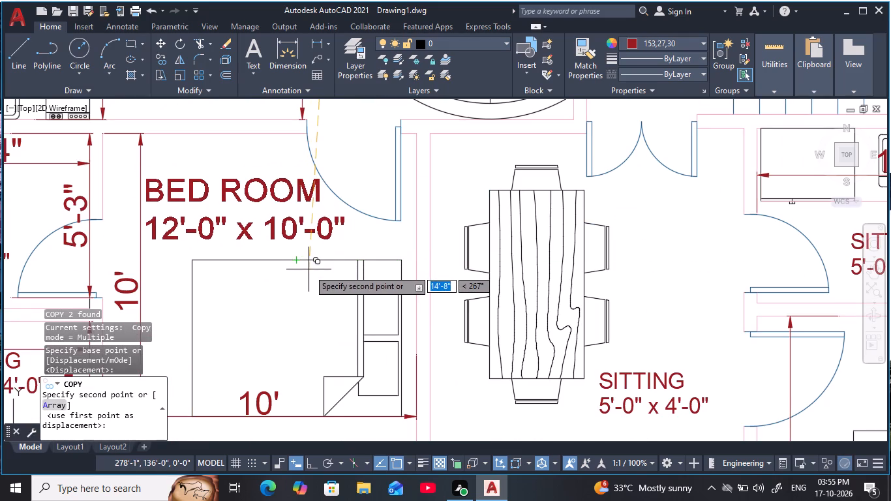
left_click(309, 269)
scroll(305, 258, "down", 1)
middle_click_drag(305, 258, 357, 290)
key("Escape")
key("Escape")
key("Escape")
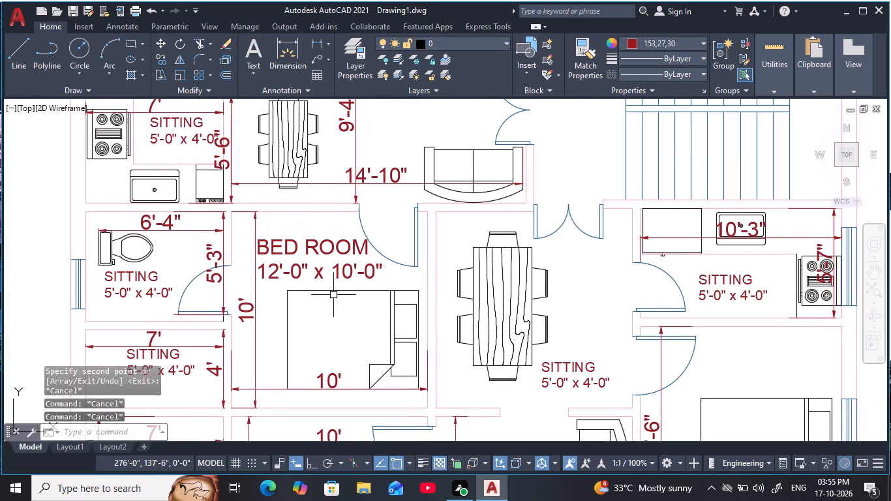
key("Escape")
key("Escape")
key("Escape")
key("Escape")
Change the copied bedroom label's size text to 10'-0" x 10'-0".
double_click(363, 279)
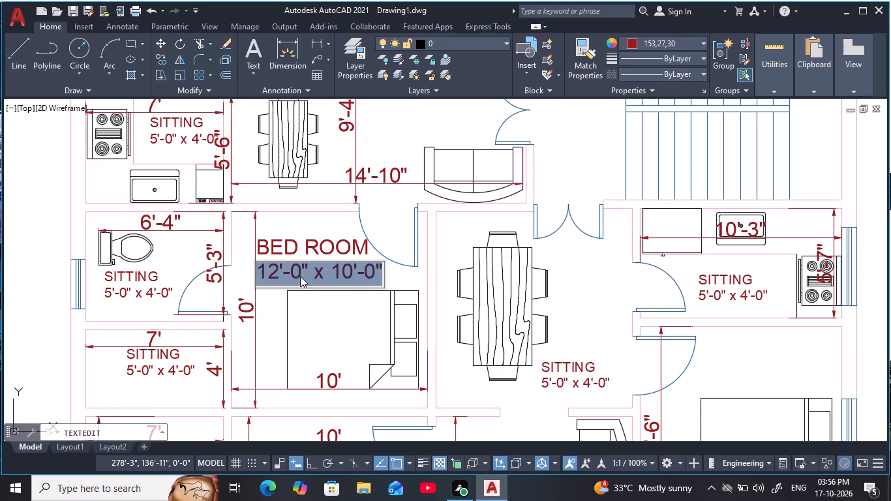
left_click(280, 271)
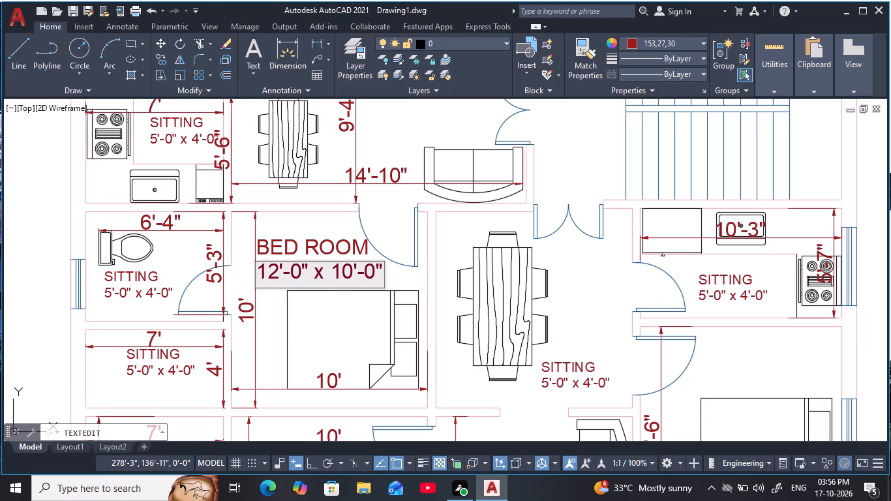
key("BackSpace")
key("BackSpace")
key("1")
key("0")
key("Return")
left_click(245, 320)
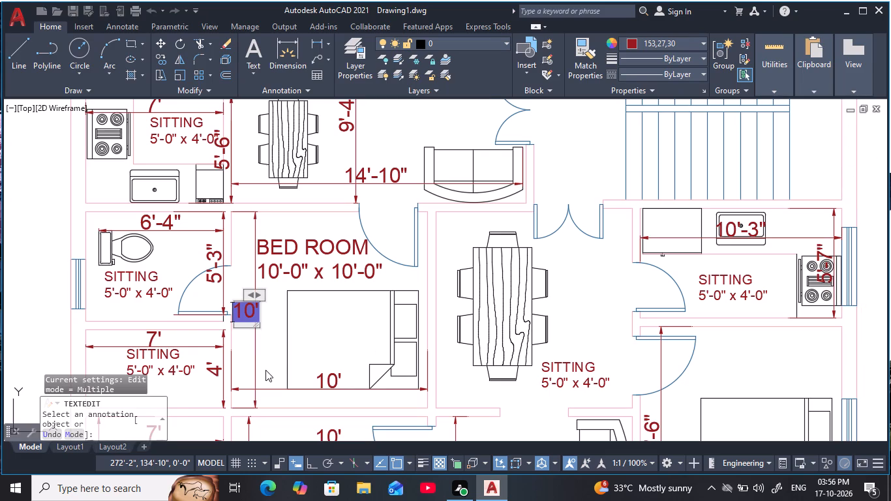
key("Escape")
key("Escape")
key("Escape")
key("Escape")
Erase the vertical and horizontal 10' dimensions in the newly labelled bedroom.
left_click(255, 352)
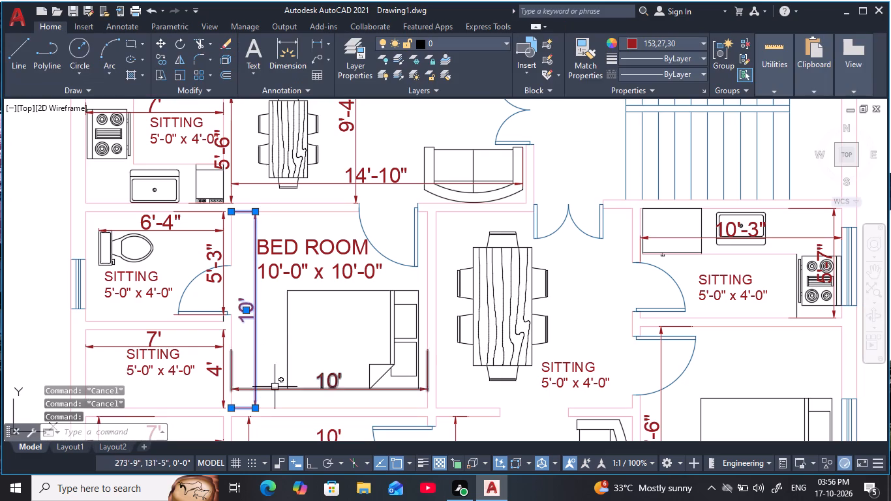
left_click(275, 387)
key("e")
key("space")
scroll(281, 365, "down", 1)
middle_click_drag(282, 363, 263, 329)
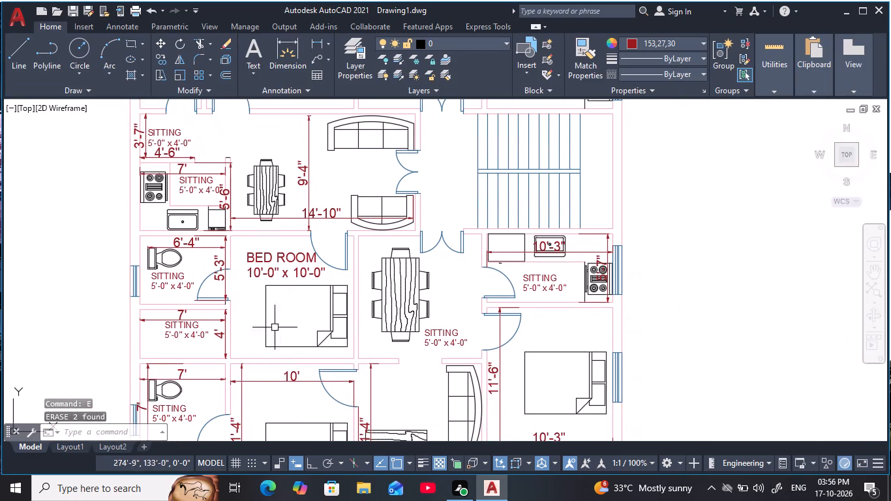
Copy the two-line BED ROOM 10'-0" x 10'-0" label into the bedroom directly below, above its bed.
middle_click_drag(461, 348, 459, 331)
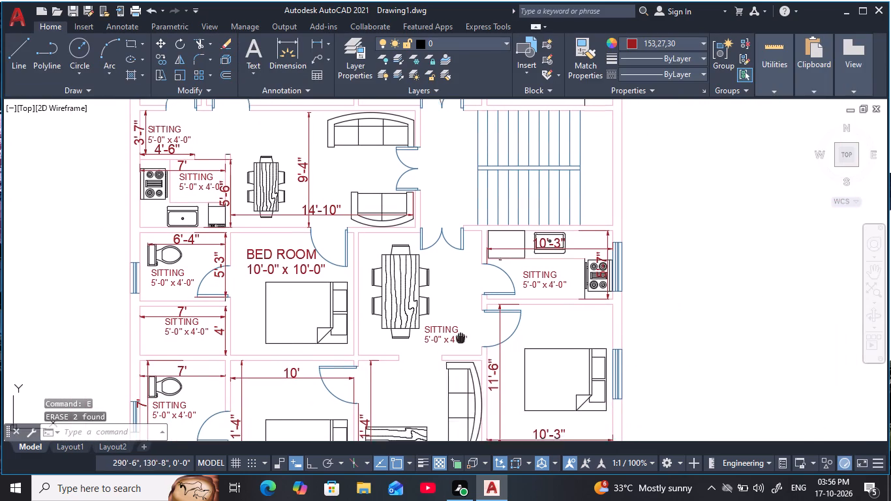
middle_click_drag(459, 331, 456, 322)
left_click(259, 226)
left_click(275, 249)
key("c")
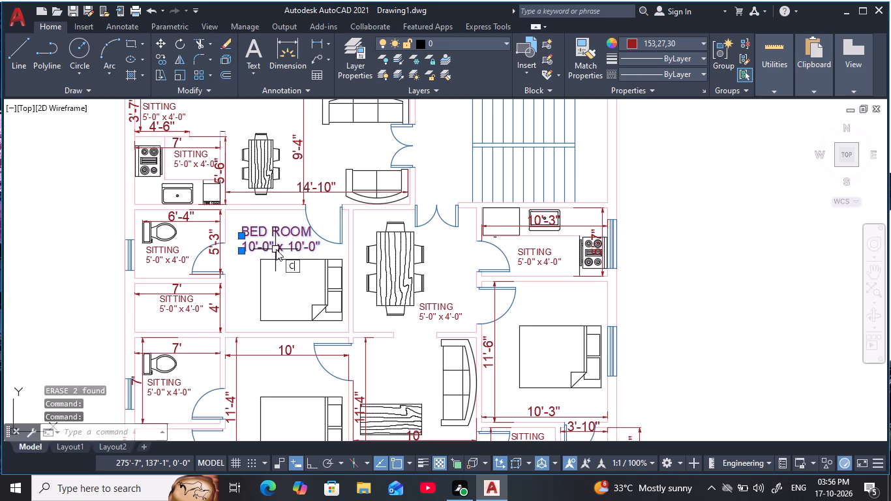
key("o")
key("space")
left_click(276, 250)
middle_click_drag(325, 324, 305, 206)
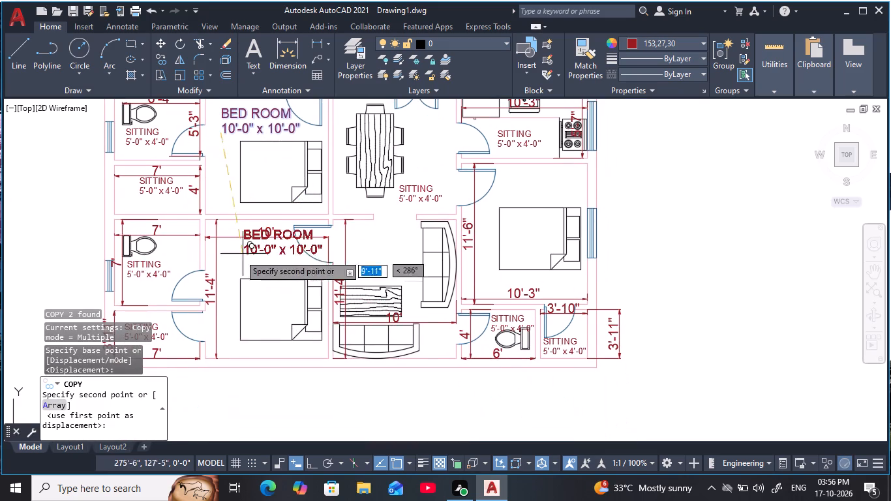
scroll(225, 277, "up", 2)
left_click(227, 271)
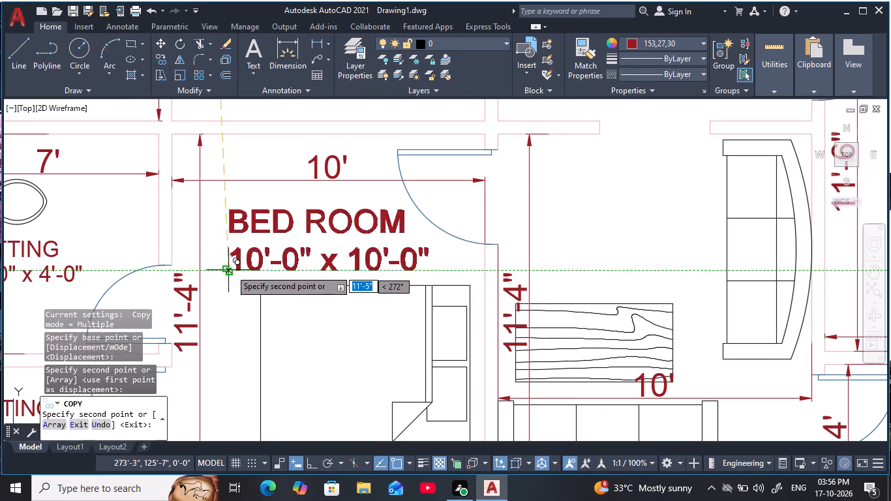
key("Escape")
key("Escape")
key("Escape")
key("Escape")
key("Escape")
key("Escape")
key("Escape")
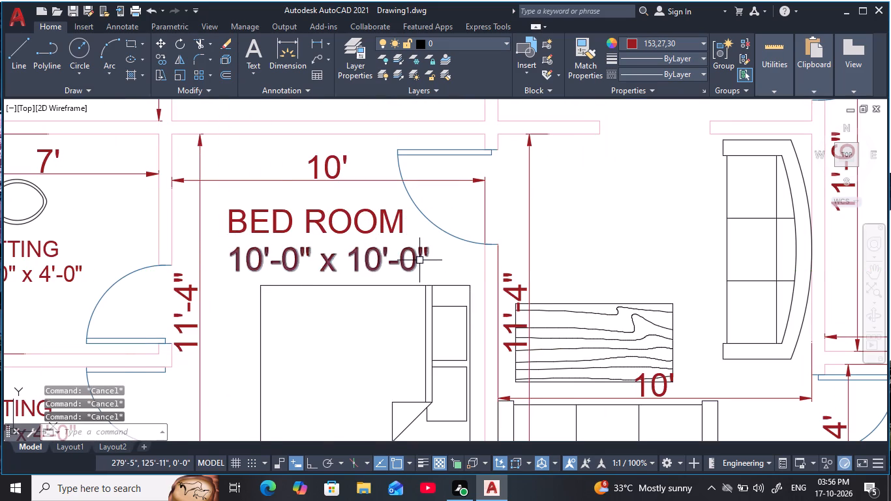
Change the copied bedroom label's size text to 10'-0" x 11'-4".
double_click(419, 260)
double_click(413, 256)
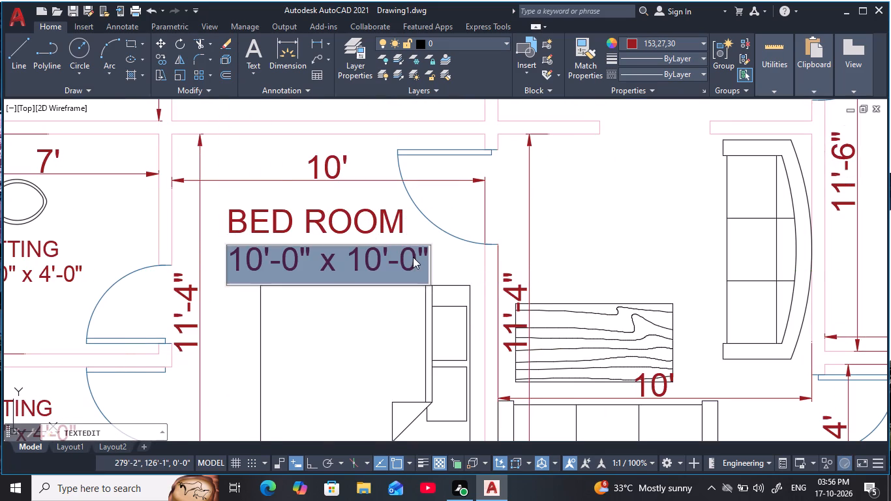
left_click(413, 257)
key("BackSpace")
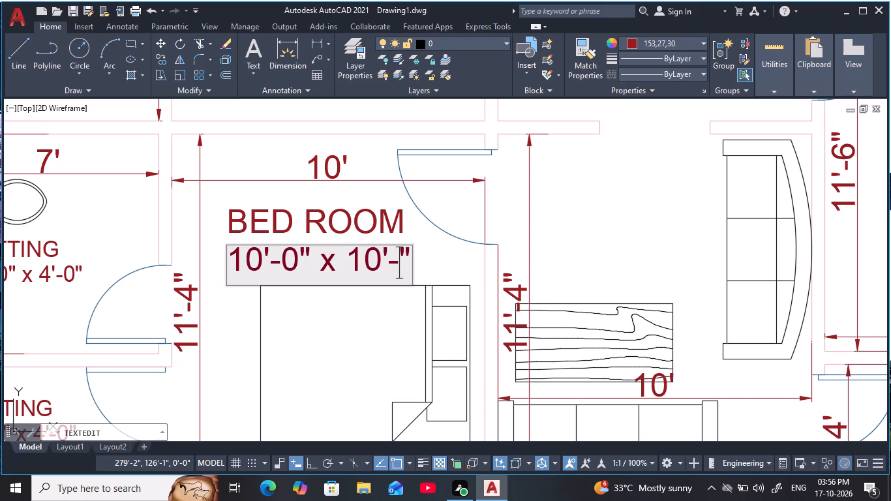
key("4")
key("Left")
key("Left")
key("Left")
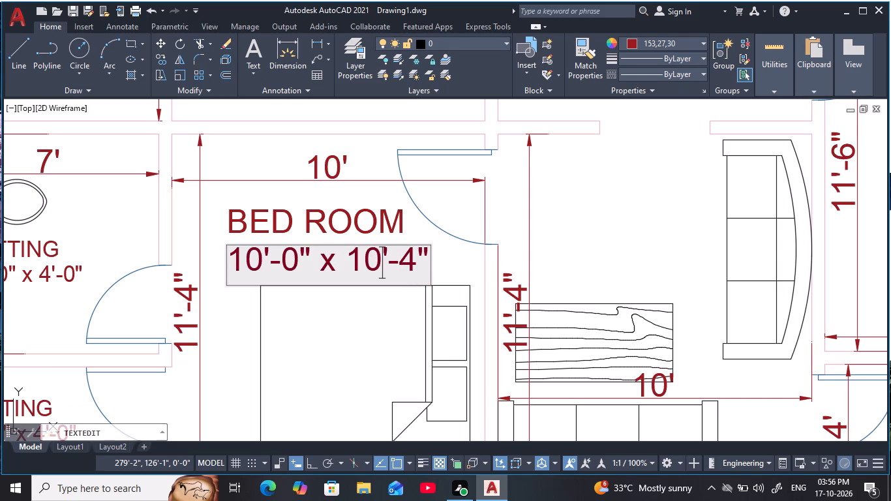
key("BackSpace")
key("1")
key("Return")
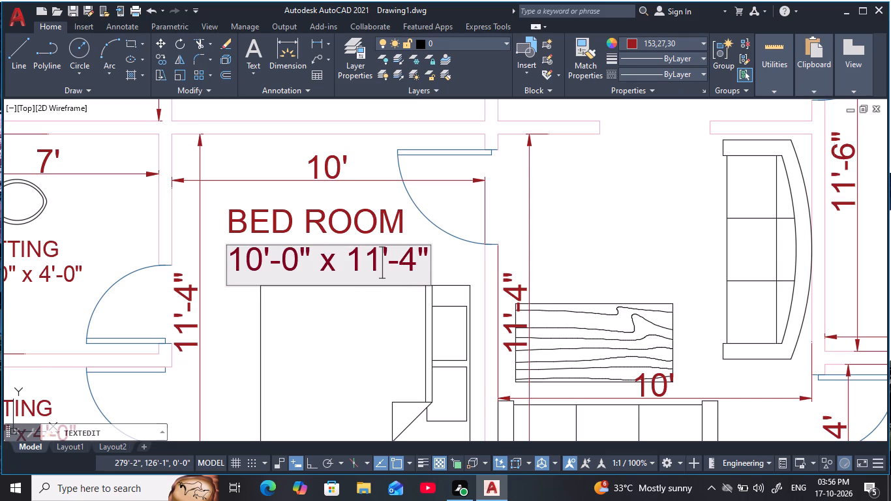
scroll(417, 276, "down", 2)
middle_click_drag(421, 275, 399, 262)
key("Escape")
key("Escape")
key("Escape")
key("Escape")
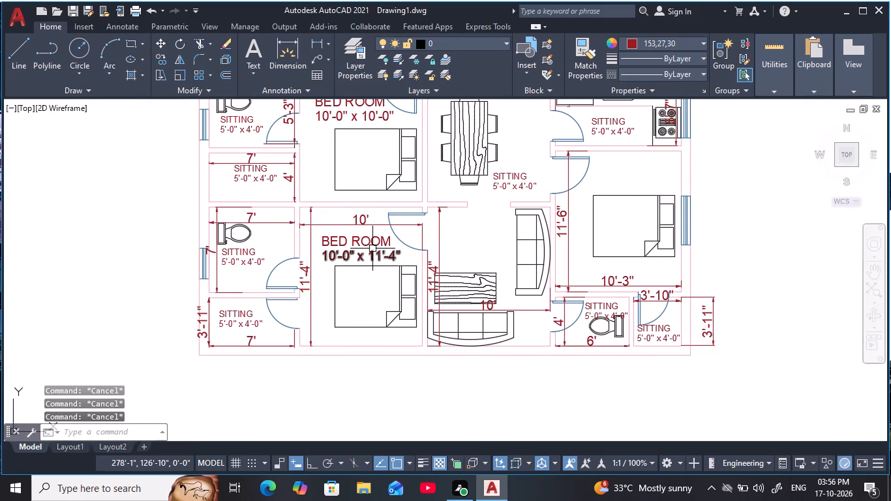
Copy the BED ROOM 10'-0" x 11'-4" label into the bedroom on the plan's lower right side, above the bed.
left_click(372, 249)
left_click(375, 243)
key("c")
key("o")
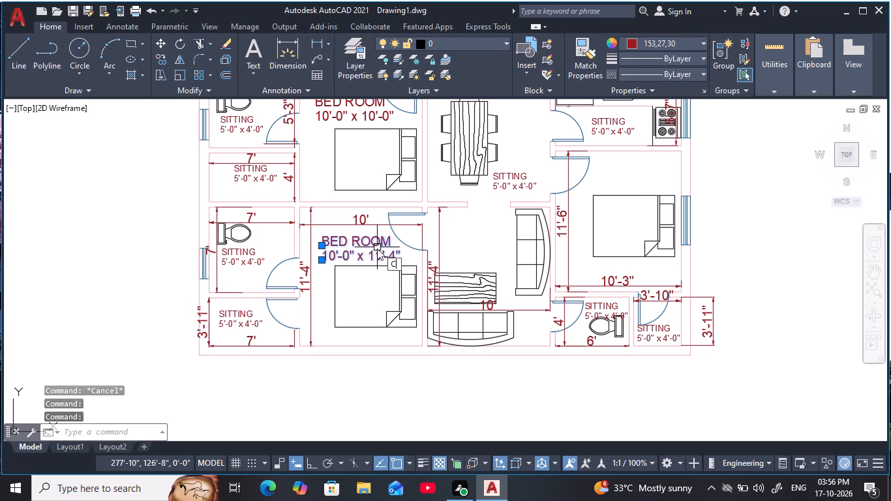
key("space")
left_click(369, 249)
scroll(611, 185, "up", 2)
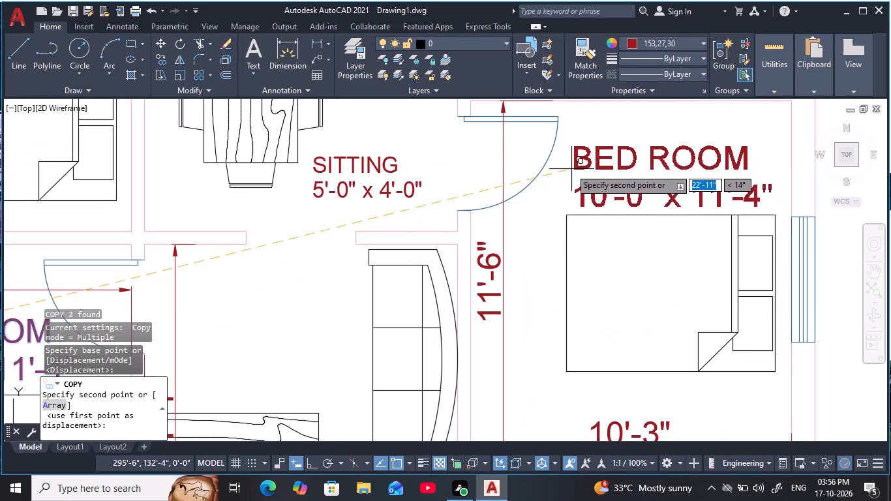
left_click(568, 167)
scroll(587, 169, "down", 2)
middle_click_drag(589, 169, 533, 230)
key("Escape")
key("Escape")
key("Escape")
scroll(579, 230, "up", 1)
key("Escape")
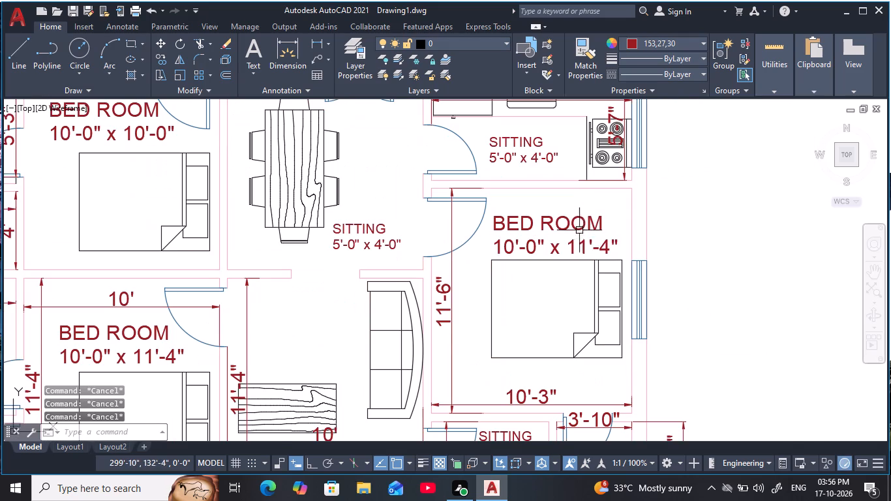
key("Escape")
key("Escape")
Change the size text of the right-hand bedroom's label to 10'-3" x 11'-6".
double_click(605, 250)
double_click(607, 245)
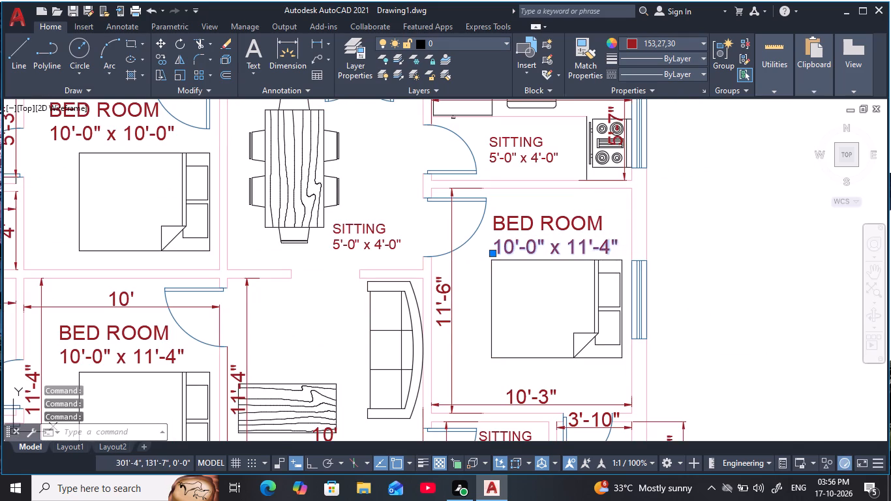
left_click(614, 250)
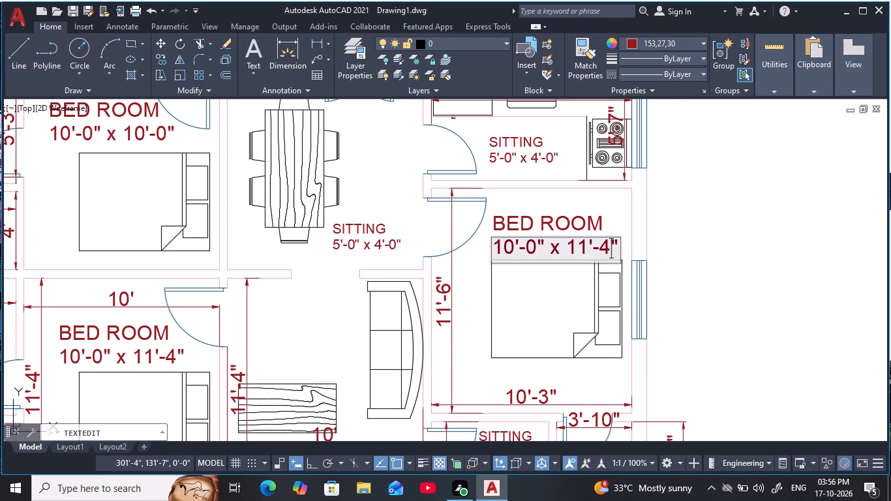
key("BackSpace")
key("6")
left_click(535, 243)
key("BackSpace")
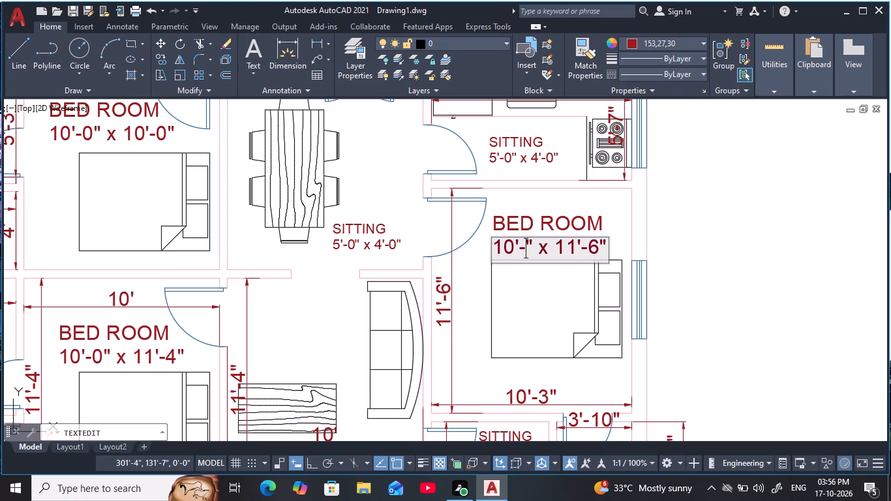
key("3")
key("Return")
key("Escape")
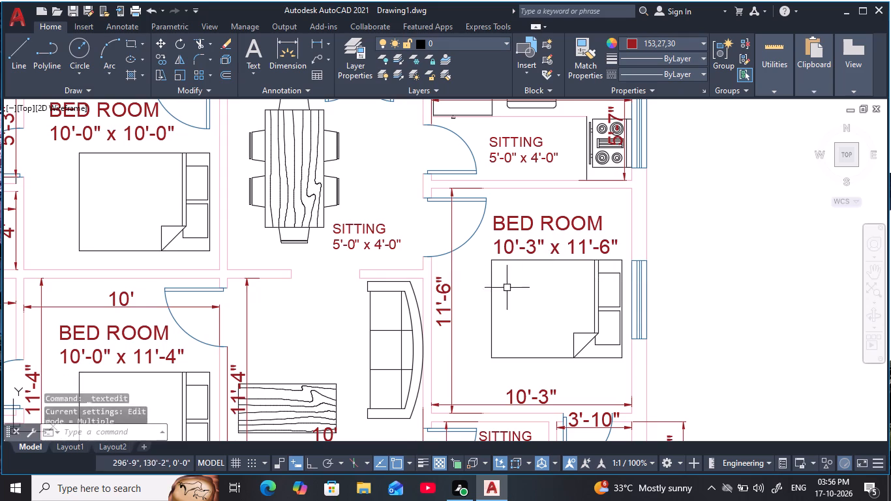
key("Escape")
key("Escape")
Erase the vertical 11'-6" and horizontal 10'-3" dimensions in the right-hand bedroom.
middle_click_drag(511, 290, 561, 206)
key("Escape")
key("Escape")
scroll(515, 325, "up", 2)
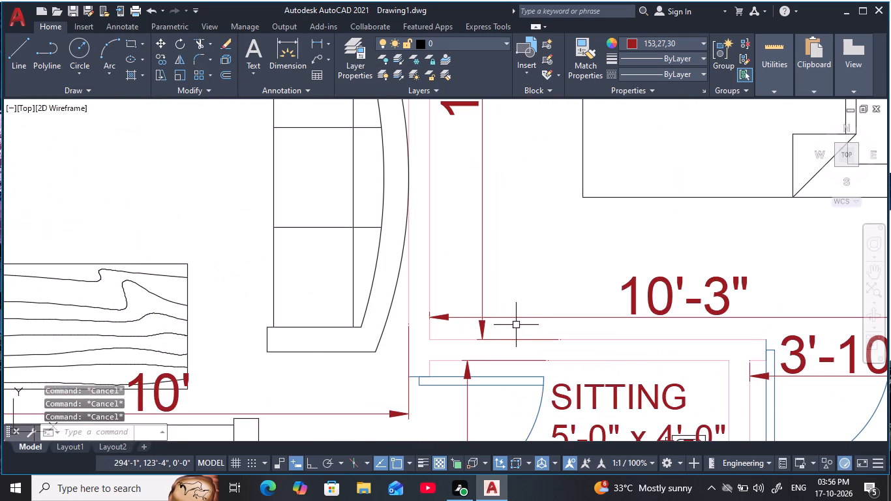
left_click(522, 328)
left_click(466, 281)
type("E")
key("space")
Erase the horizontal 10' and vertical 11'-4" dimensions in the lower-left bedroom.
scroll(485, 271, "down", 2)
middle_click_drag(491, 271, 511, 324)
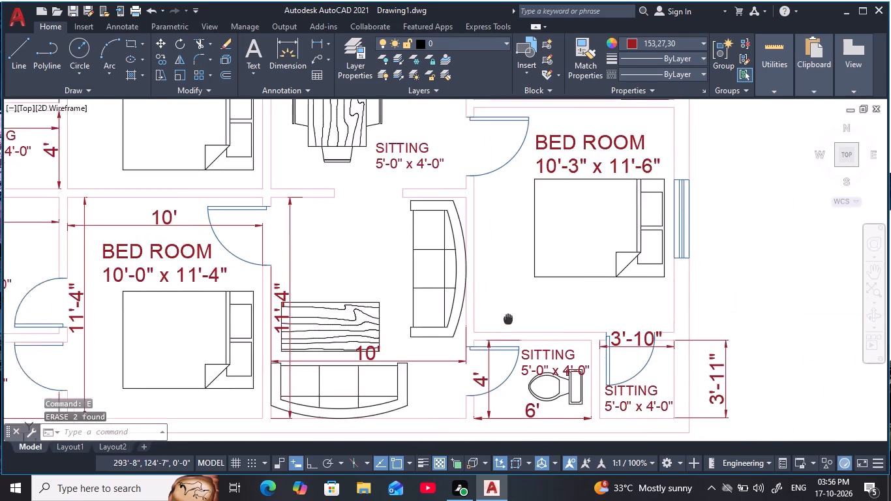
middle_click_drag(511, 324, 551, 329)
middle_click_drag(113, 243, 280, 231)
scroll(313, 241, "up", 1)
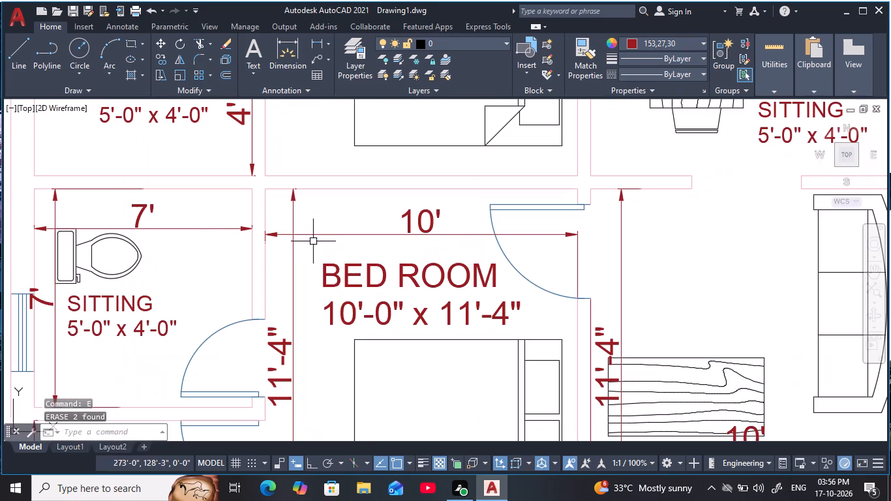
left_click(318, 243)
left_click(288, 219)
type("E")
key("space")
Rename the SITTING label to TOILET in the toilet room beside the lower-left bedroom.
scroll(300, 211, "down", 1)
middle_click_drag(301, 210, 339, 359)
scroll(312, 299, "down", 1)
middle_click_drag(352, 372, 411, 209)
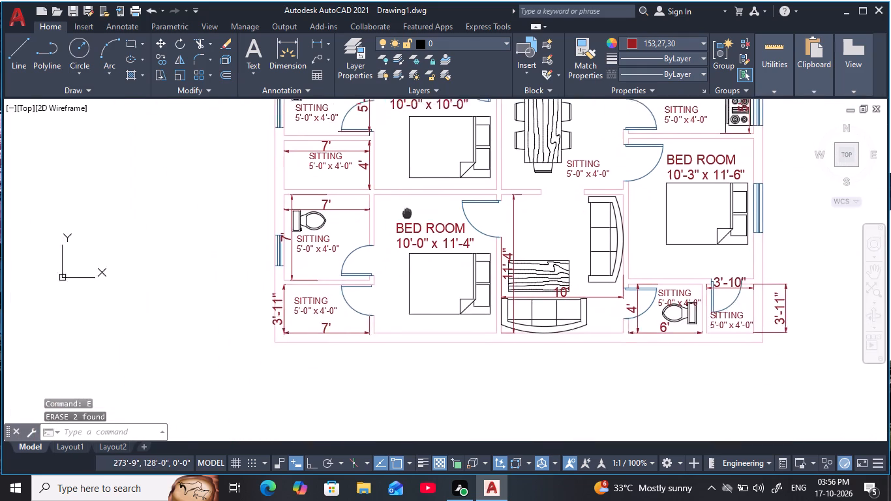
middle_click_drag(411, 209, 425, 189)
scroll(324, 203, "up", 2)
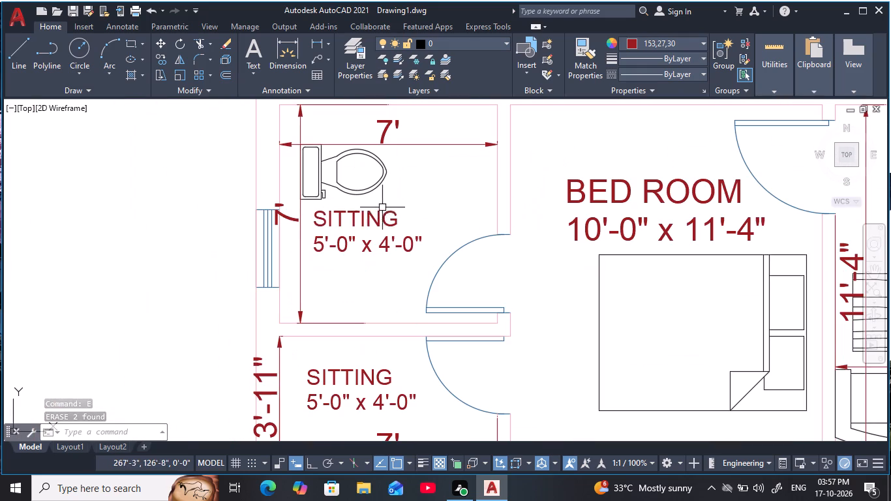
double_click(387, 221)
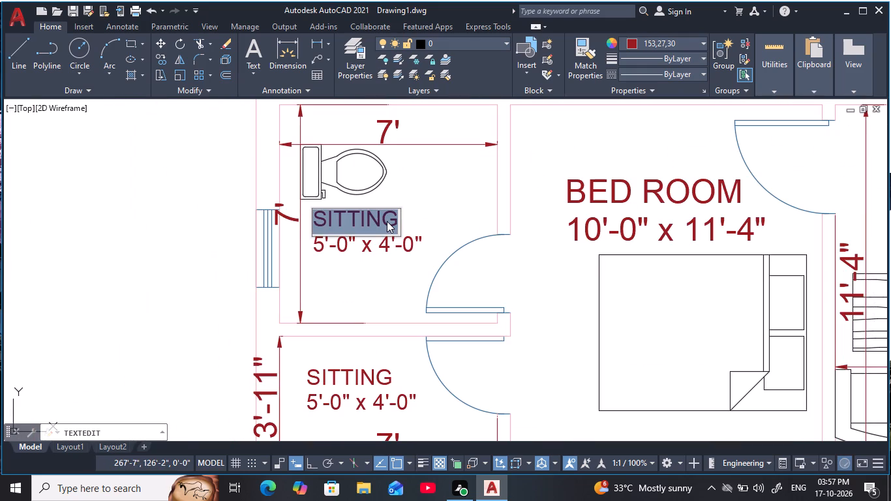
key("BackSpace")
type("TOILET")
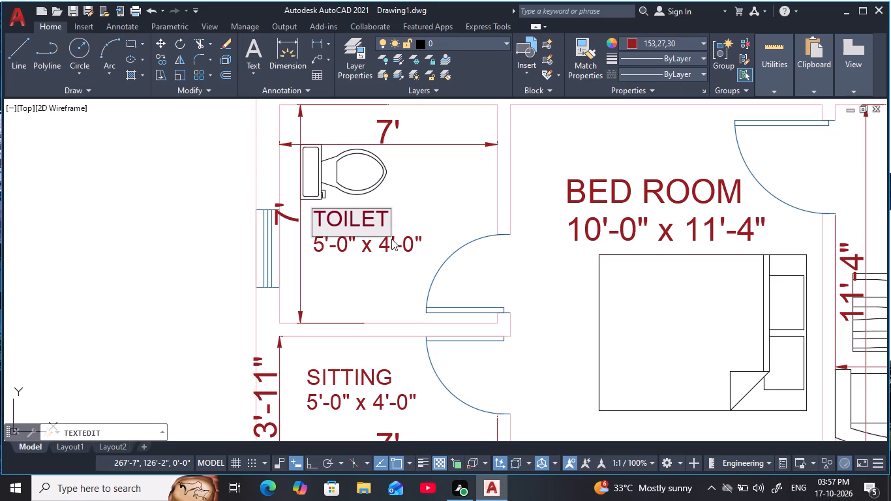
Change the size text under that TOILET label to 7'-0" x 7'-0".
left_click(409, 239)
double_click(412, 241)
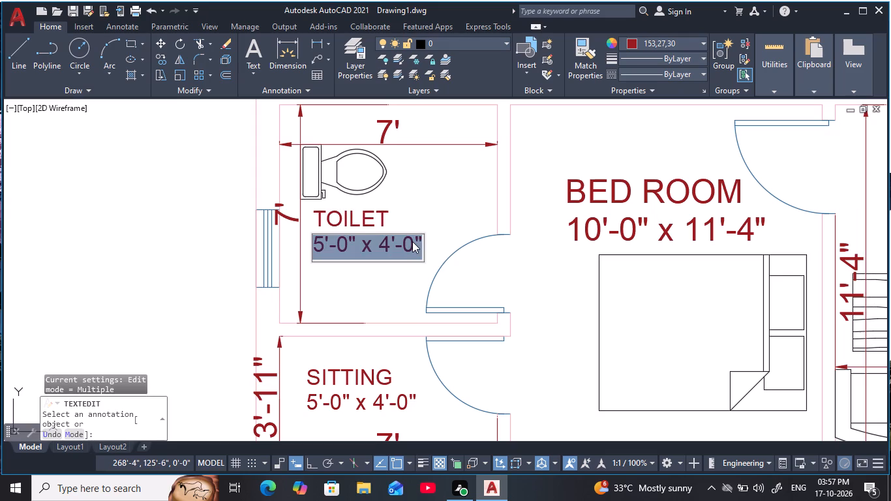
left_click(414, 241)
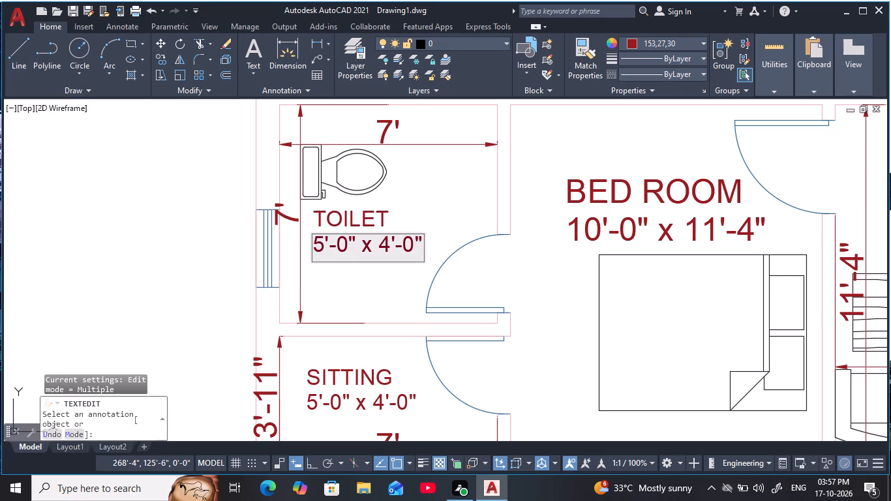
left_click(392, 243)
key("BackSpace")
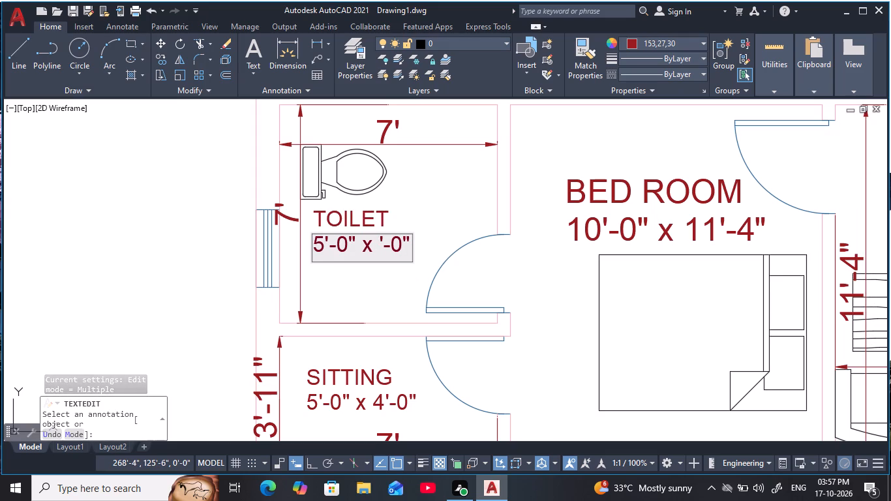
key("7")
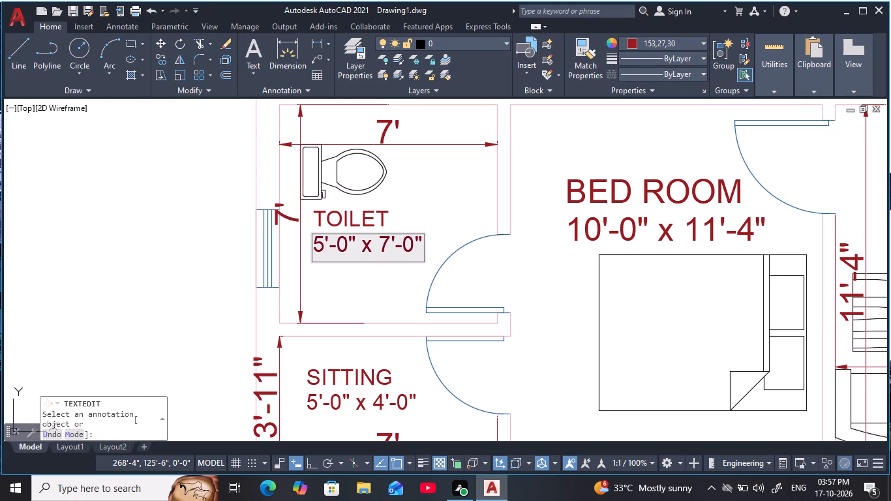
left_click(325, 242)
key("BackSpace")
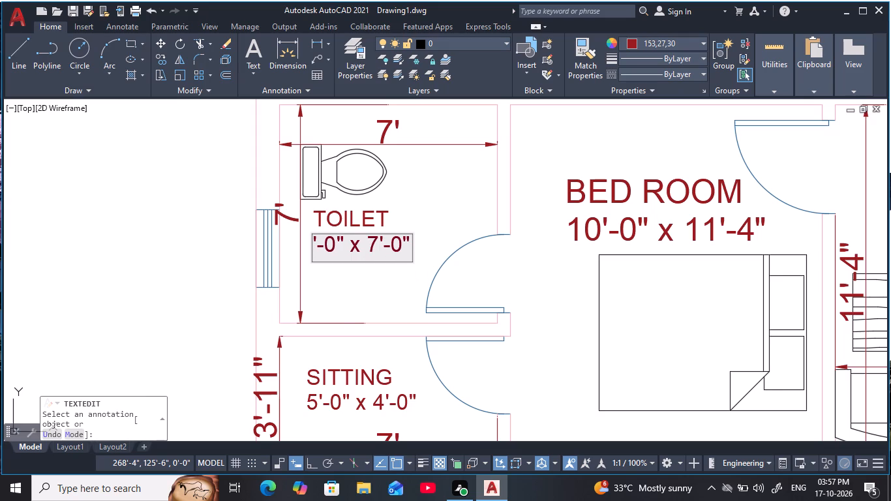
key("7")
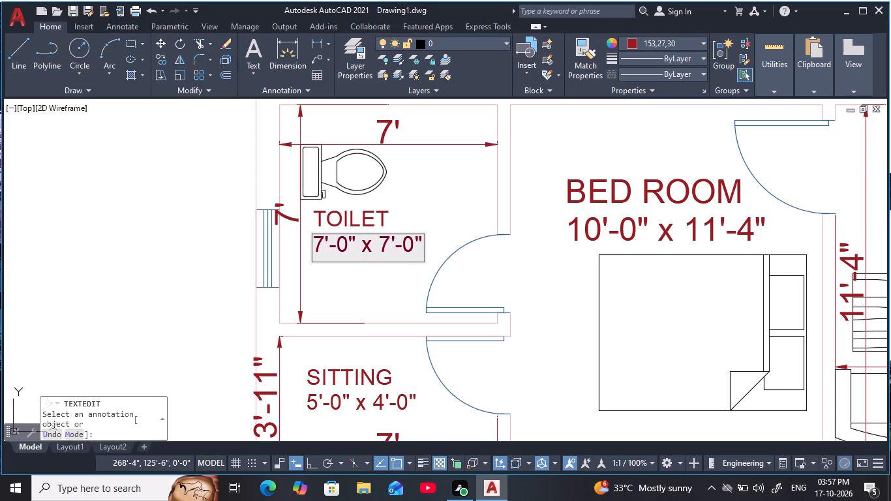
key("Return")
Change the size text under the SITTING label in the small room below the lowest toilet to 7'-0" x 3'-11".
scroll(400, 266, "down", 1)
middle_click_drag(400, 266, 376, 246)
scroll(380, 349, "up", 2)
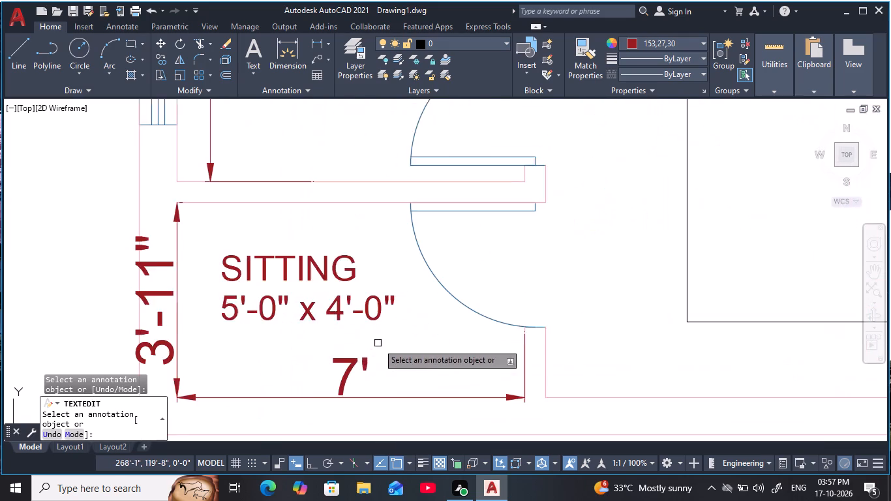
middle_click_drag(379, 343, 440, 328)
double_click(438, 297)
left_click(444, 294)
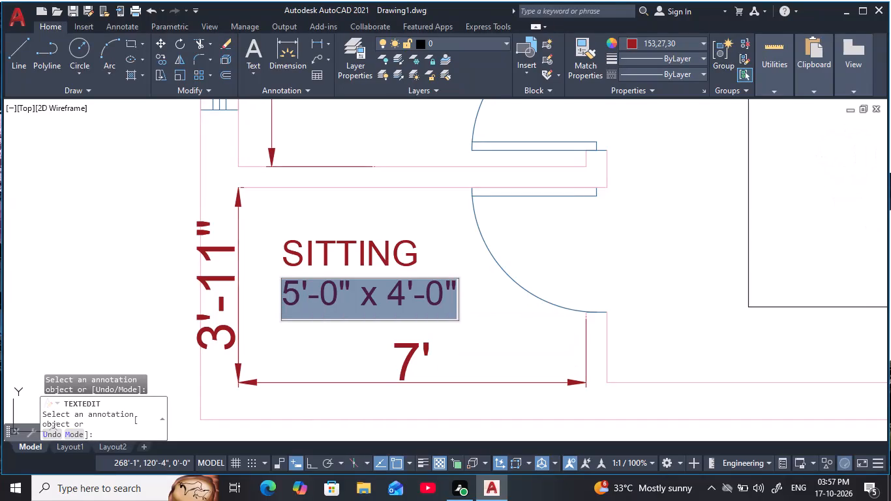
left_click(443, 303)
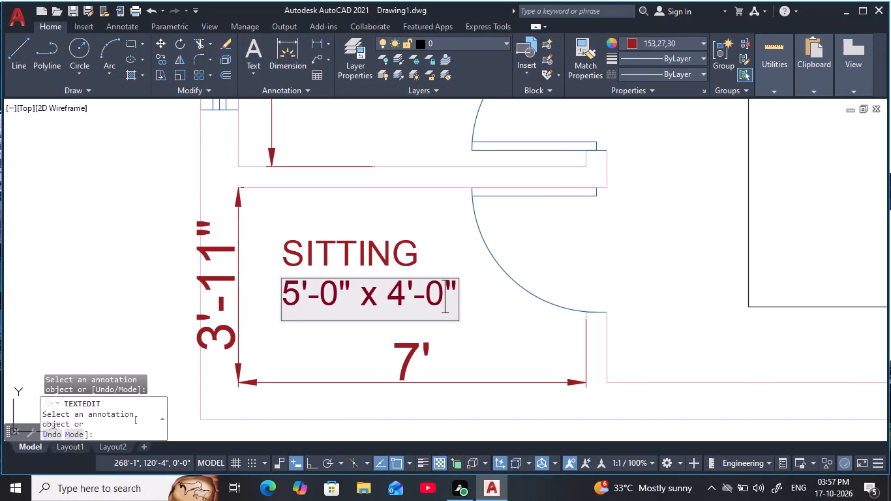
left_click_drag(410, 294, 395, 300)
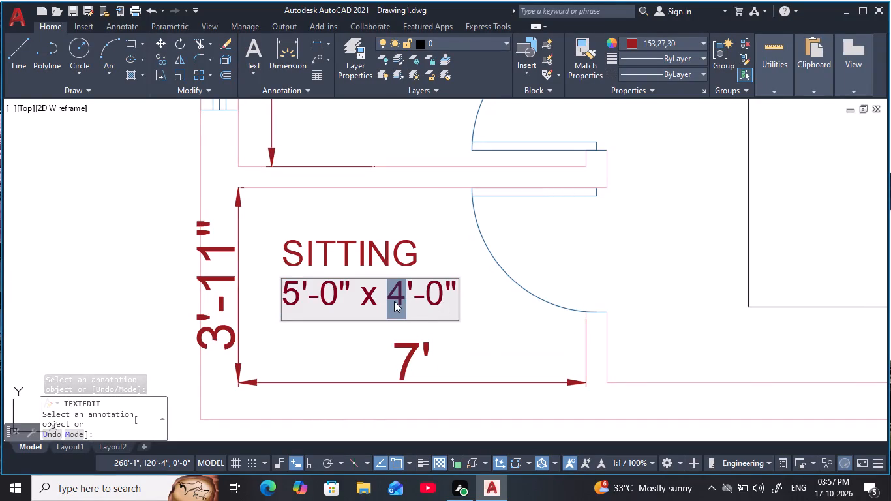
key("7")
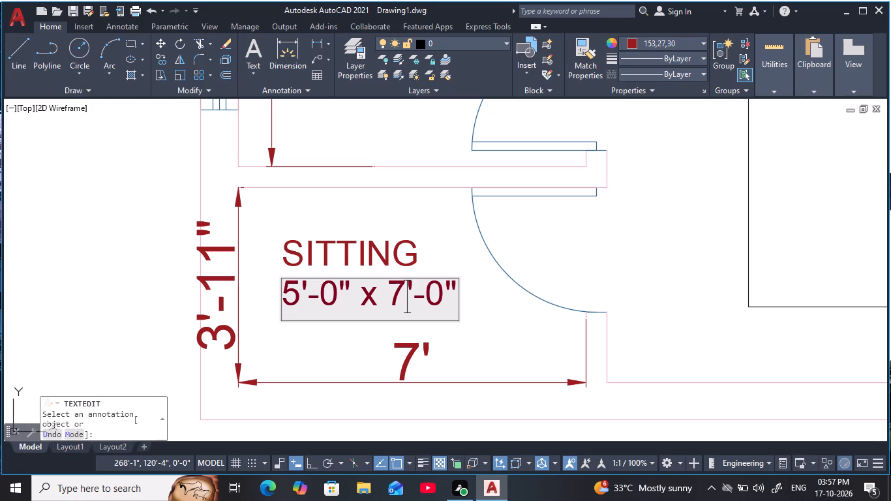
left_click_drag(412, 299, 394, 300)
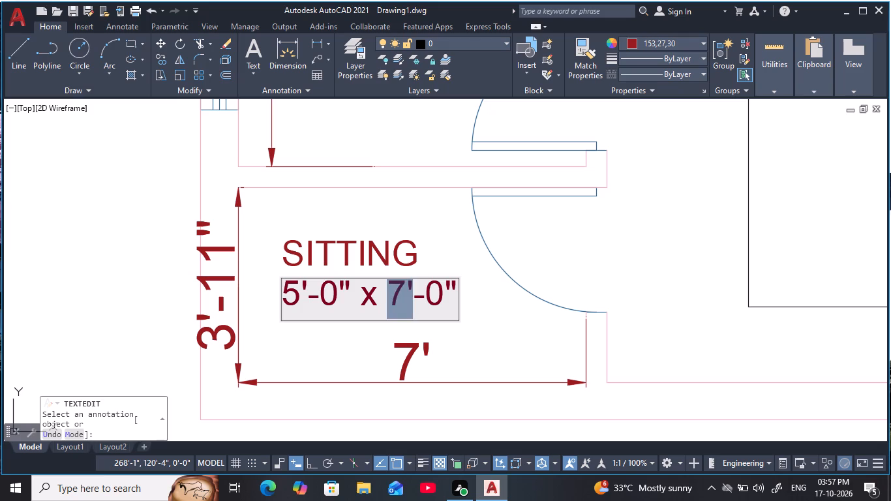
left_click_drag(394, 300, 431, 294)
left_click(410, 297)
left_click_drag(407, 296, 389, 300)
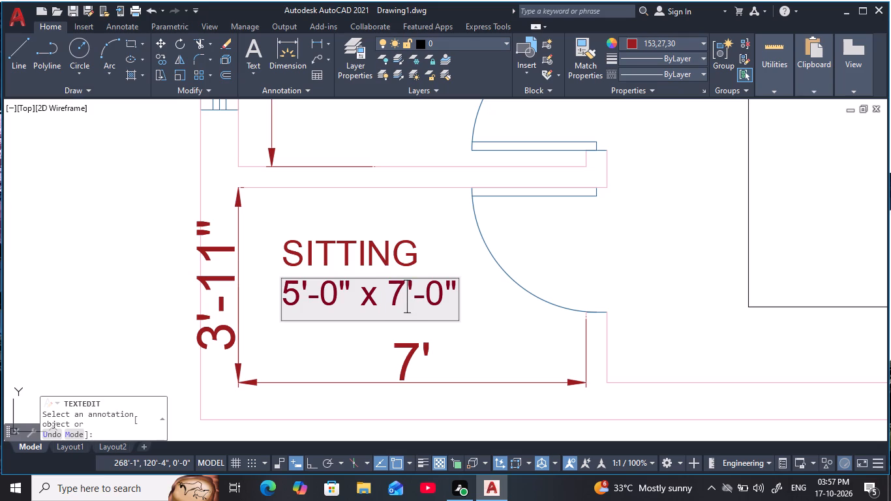
left_click_drag(389, 300, 385, 301)
key("3")
left_click_drag(442, 296, 430, 296)
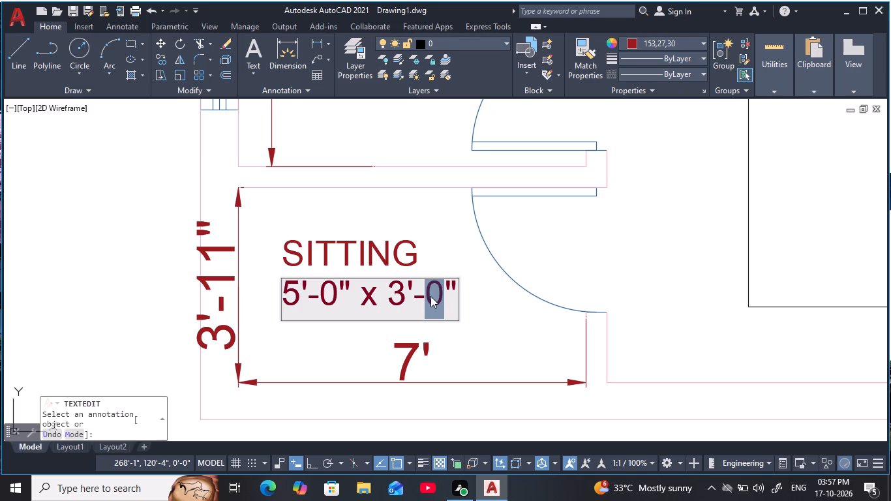
type("11")
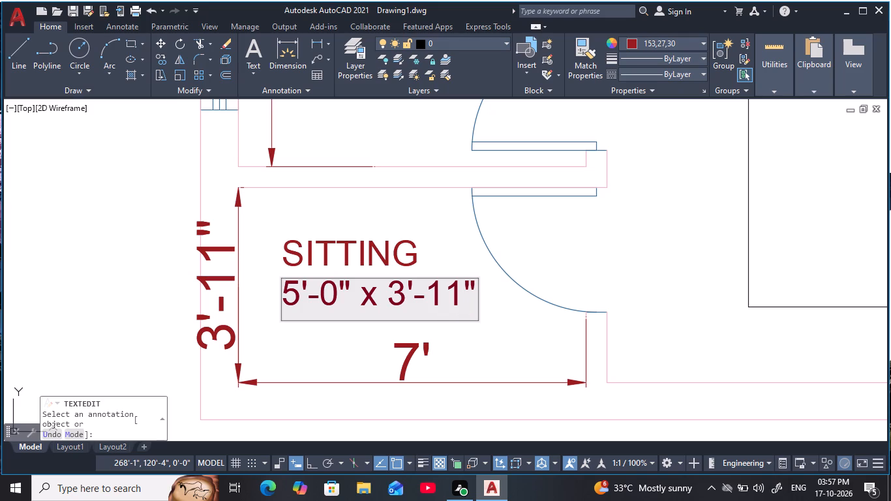
left_click_drag(299, 299, 270, 305)
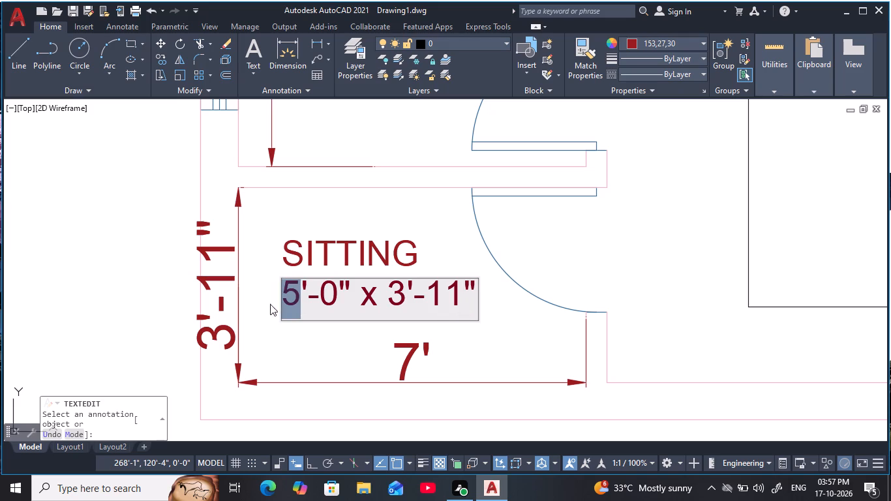
key("7")
key("Return")
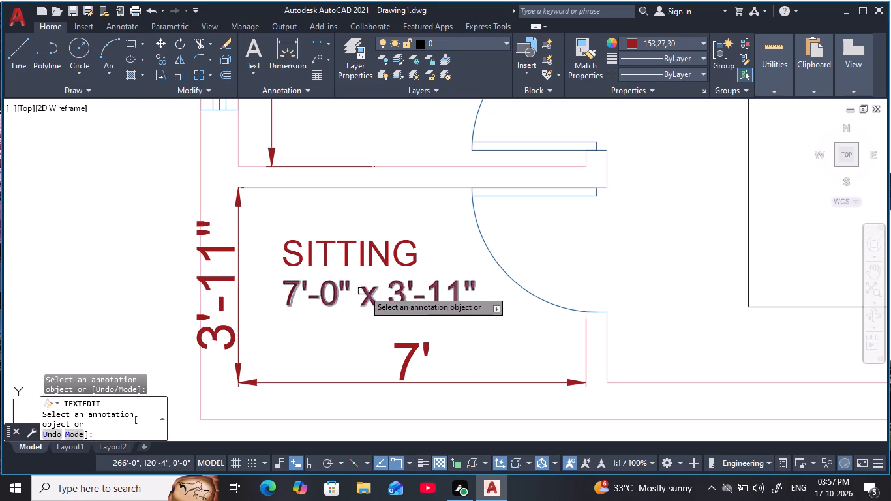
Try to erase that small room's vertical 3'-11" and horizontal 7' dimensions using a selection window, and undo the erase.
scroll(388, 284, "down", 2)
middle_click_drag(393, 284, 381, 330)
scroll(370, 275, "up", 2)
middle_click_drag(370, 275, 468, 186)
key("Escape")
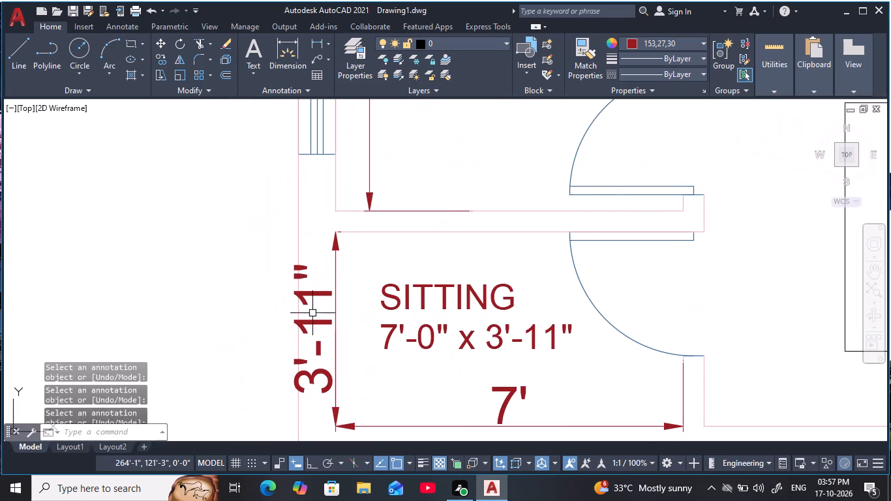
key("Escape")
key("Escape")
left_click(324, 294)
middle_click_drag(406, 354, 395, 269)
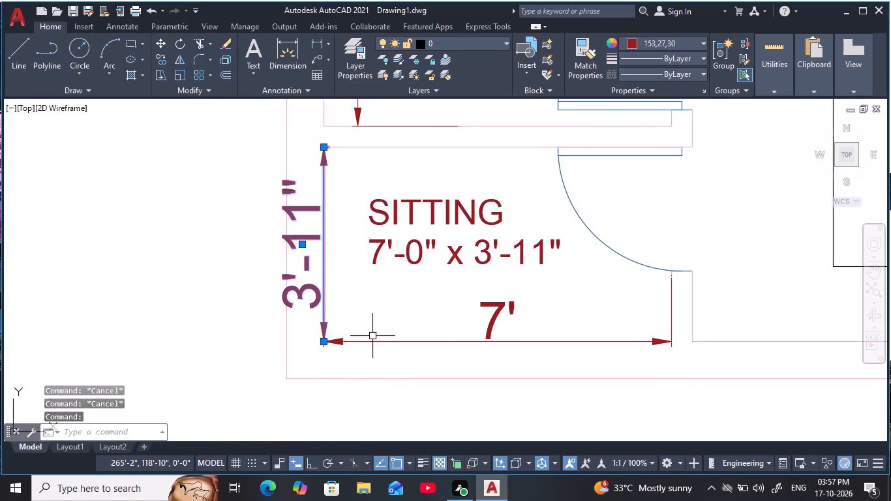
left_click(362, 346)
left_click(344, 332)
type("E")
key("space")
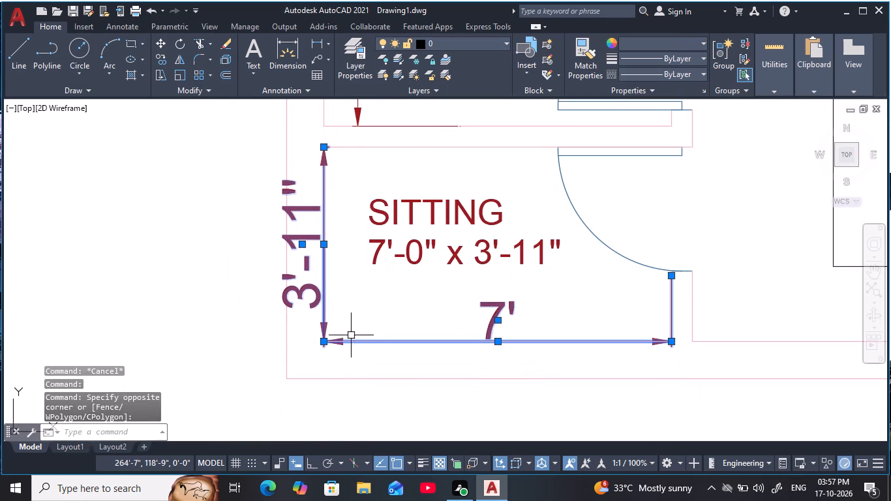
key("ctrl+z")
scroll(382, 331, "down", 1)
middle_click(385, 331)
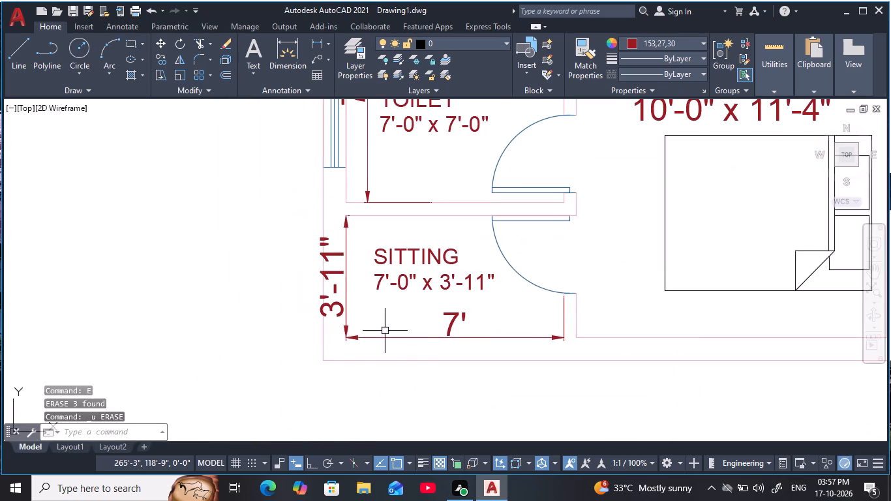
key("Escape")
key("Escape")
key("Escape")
Erase only the vertical 3'-11" and horizontal 7' dimensions in the small SITTING room below the lowest toilet.
left_click(345, 231)
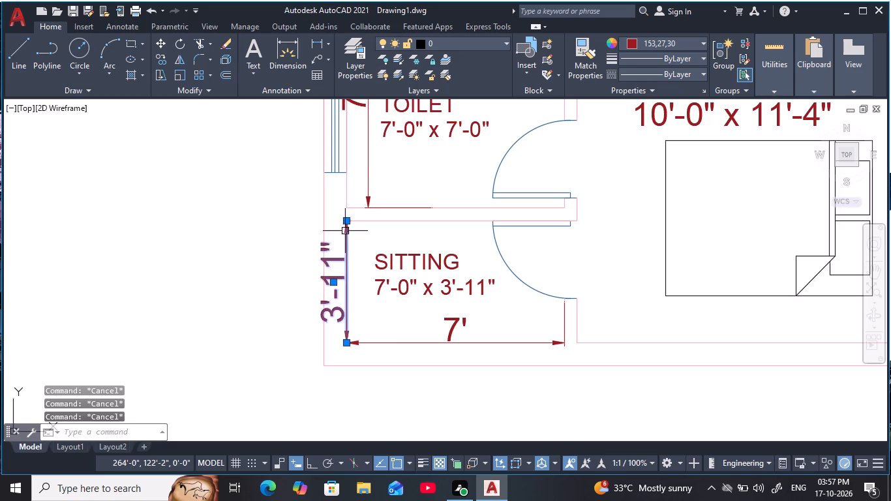
left_click(395, 342)
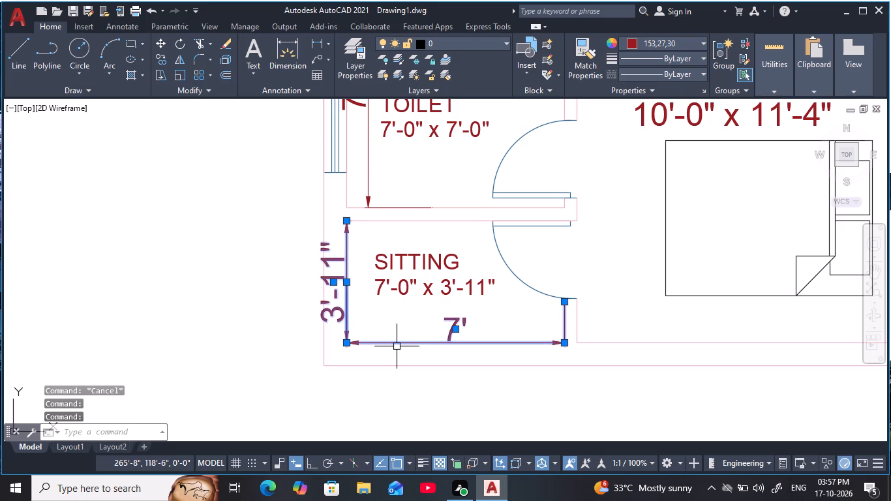
key("e")
key("space")
Change the size text under the SITTING label in the small room directly above the lowest toilet to 7'-0" x 4'-0".
middle_click_drag(402, 309, 400, 406)
scroll(402, 318, "down", 1)
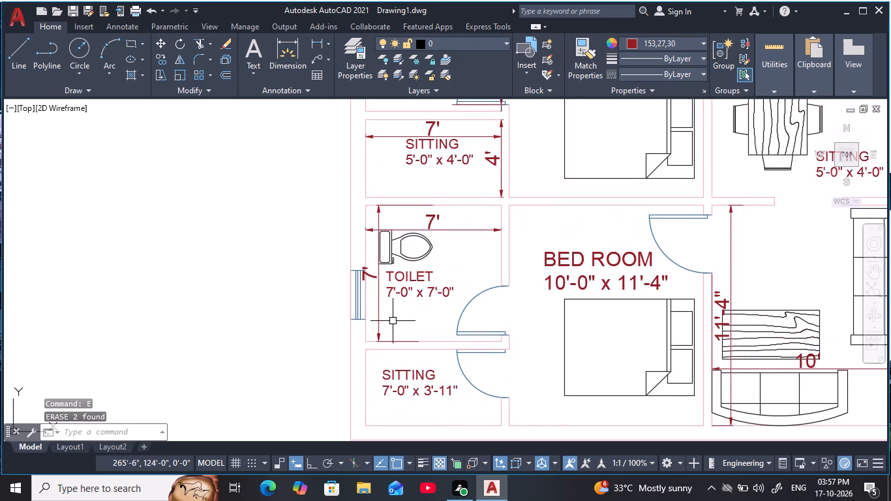
middle_click_drag(393, 321, 393, 354)
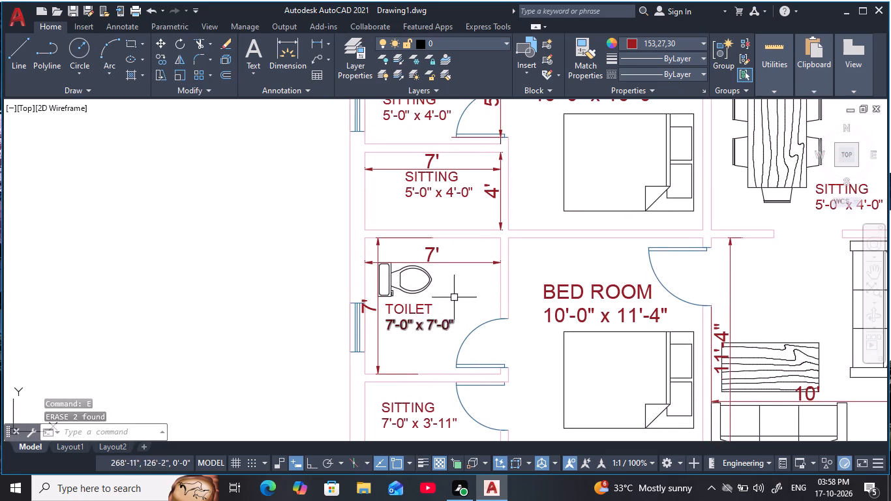
middle_click_drag(453, 292, 457, 413)
scroll(458, 412, "up", 1)
middle_click_drag(441, 286, 429, 356)
scroll(432, 342, "down", 1)
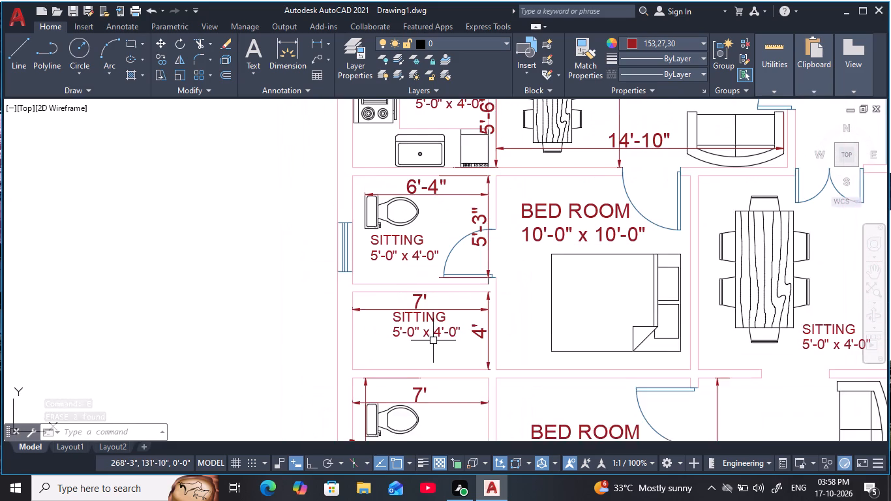
middle_click_drag(433, 341, 423, 358)
scroll(434, 344, "up", 1)
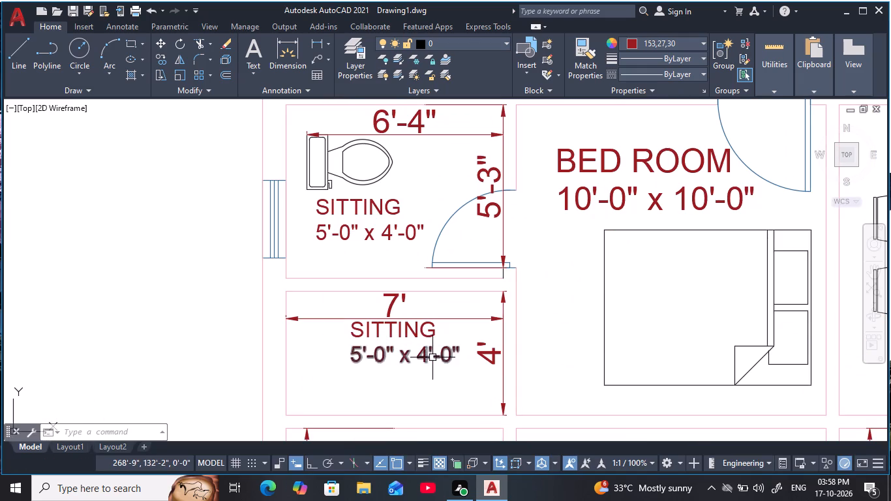
double_click(432, 357)
double_click(449, 359)
double_click(451, 358)
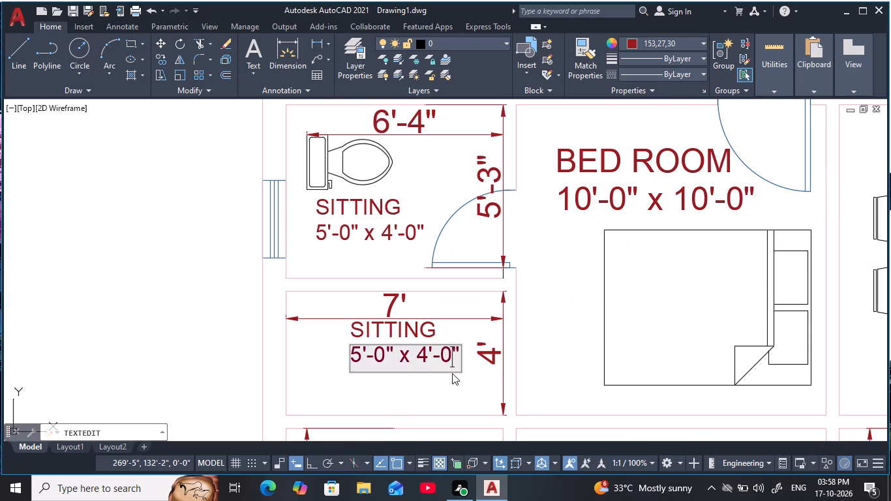
left_click(358, 357)
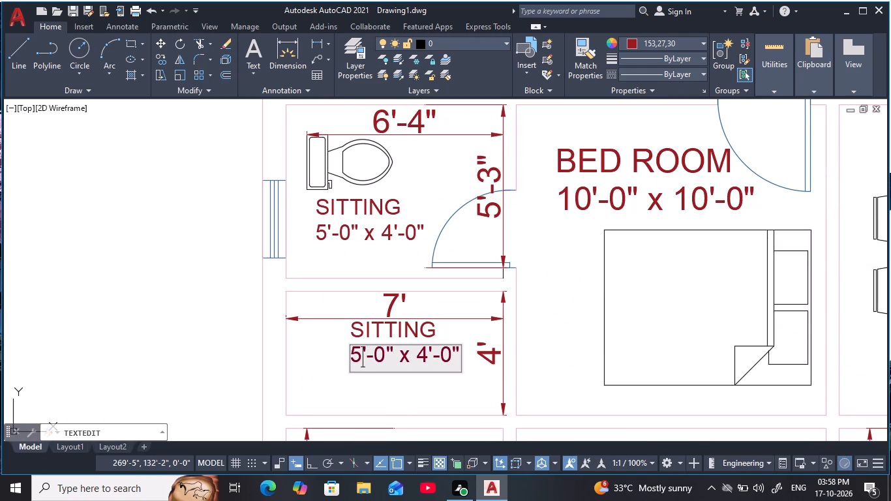
left_click(357, 355)
key("BackSpace")
key("7")
key("Return")
Rename the SITTING label to TOILET in the toilet room beside the 10'-0" x 10'-0" bedroom.
middle_click_drag(389, 312, 391, 389)
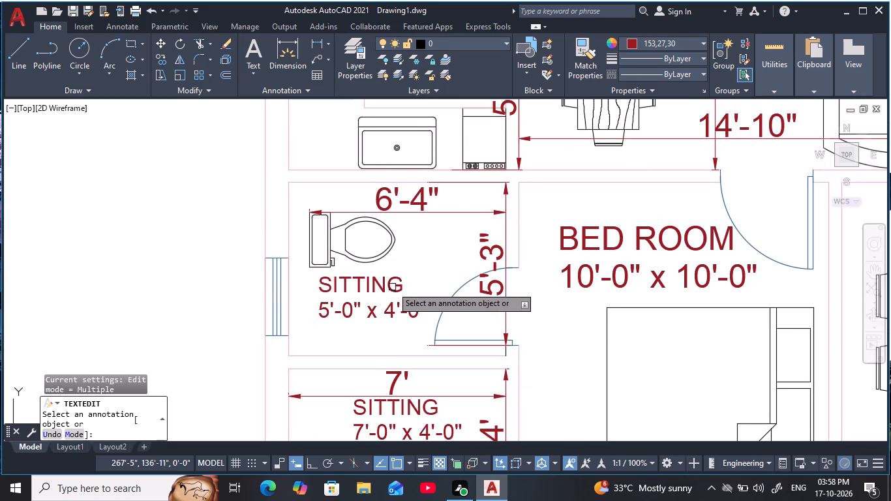
double_click(391, 286)
key("BackSpace")
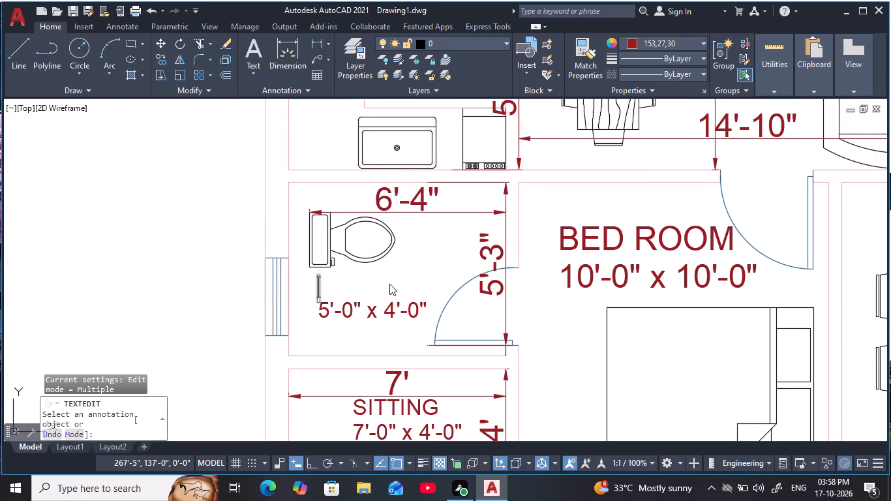
key("t")
type("OIL")
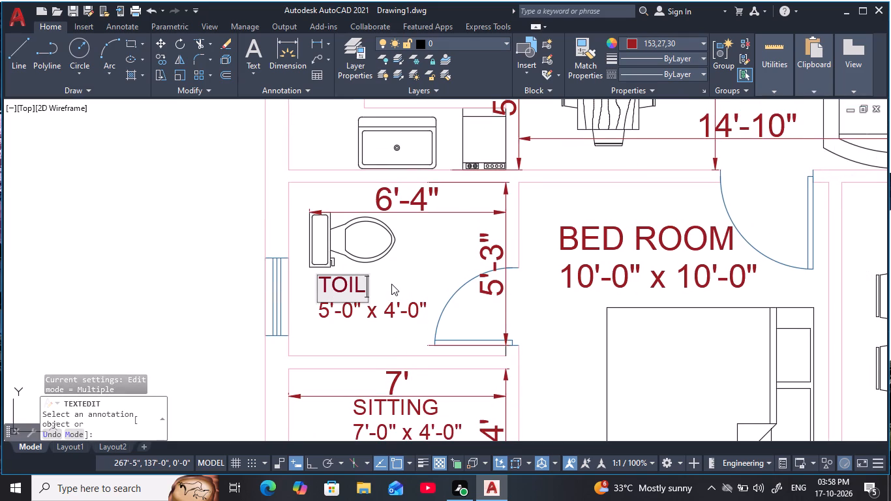
type("ET")
double_click(416, 310)
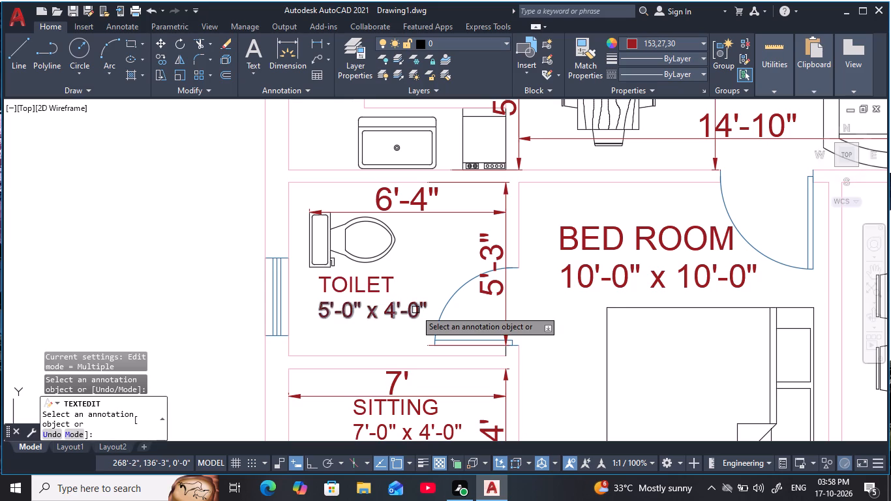
Change the size text under that TOILET label to 6'-4" x 5'-3".
double_click(416, 311)
left_click(417, 313)
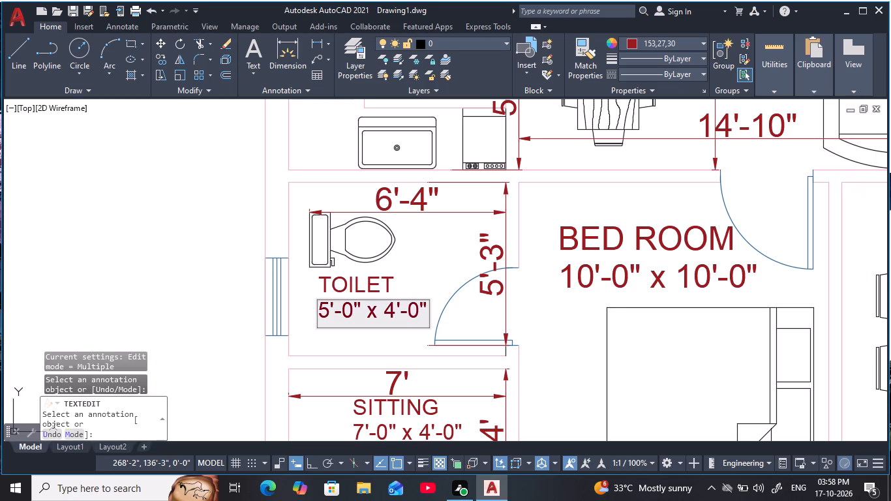
key("BackSpace")
key("3")
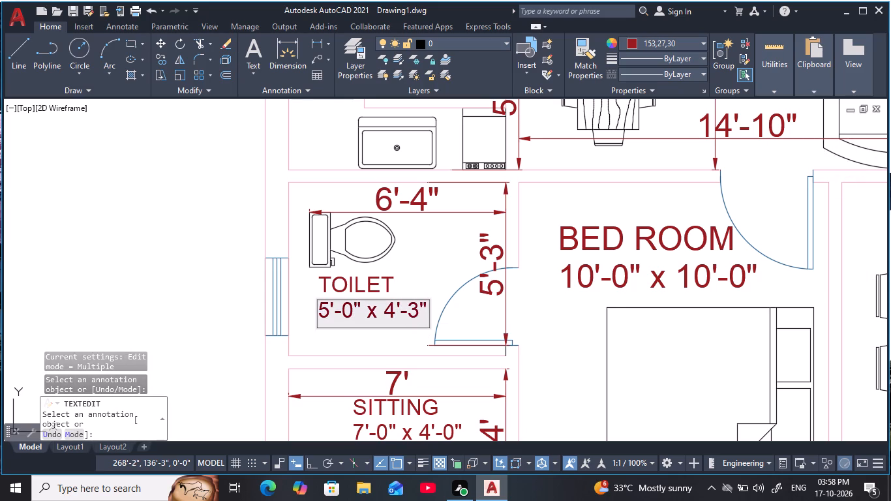
left_click(396, 309)
key("BackSpace")
key("5")
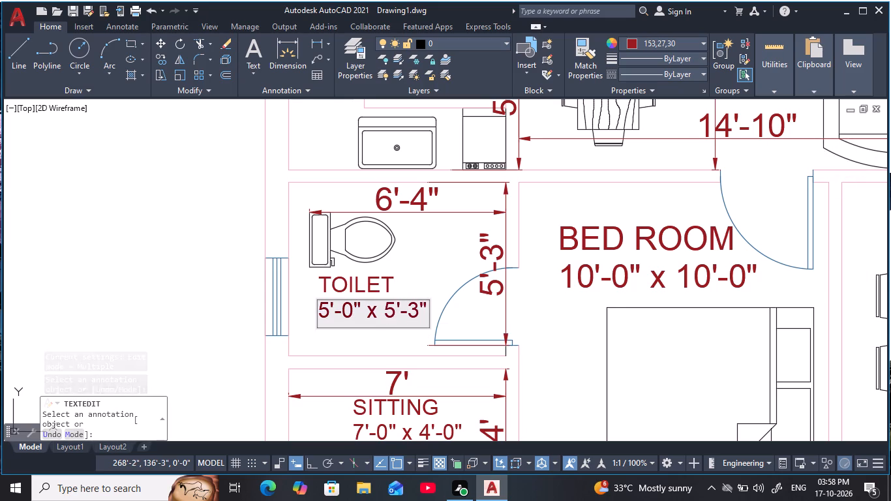
left_click(354, 314)
key("BackSpace")
key("4")
left_click(330, 309)
key("BackSpace")
key("6")
Erase the horizontal 6'-4" and vertical 5'-3" dimensions in the toilet room beside the 10'-0" x 10'-0" bedroom.
key("Return")
scroll(380, 324, "down", 2)
middle_click_drag(381, 323, 377, 364)
scroll(381, 318, "up", 3)
middle_click_drag(380, 318, 376, 377)
scroll(380, 374, "down", 1)
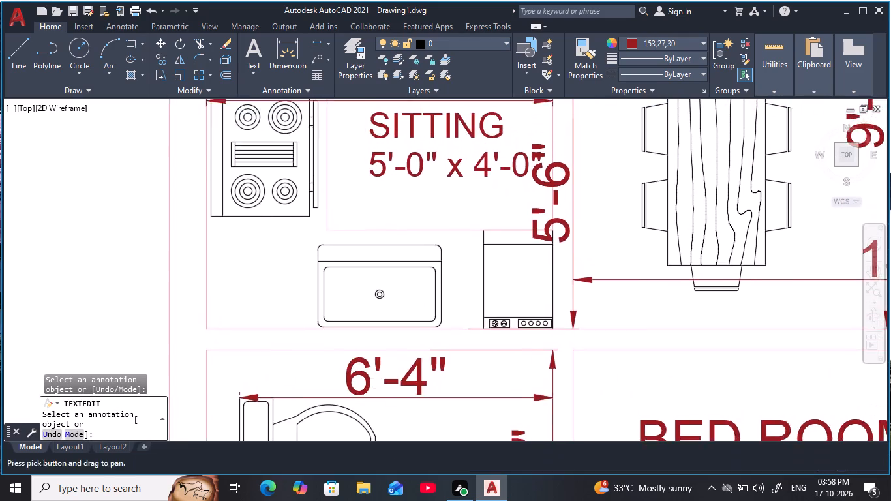
scroll(391, 342, "down", 1)
middle_click_drag(385, 356, 379, 372)
left_click(387, 377)
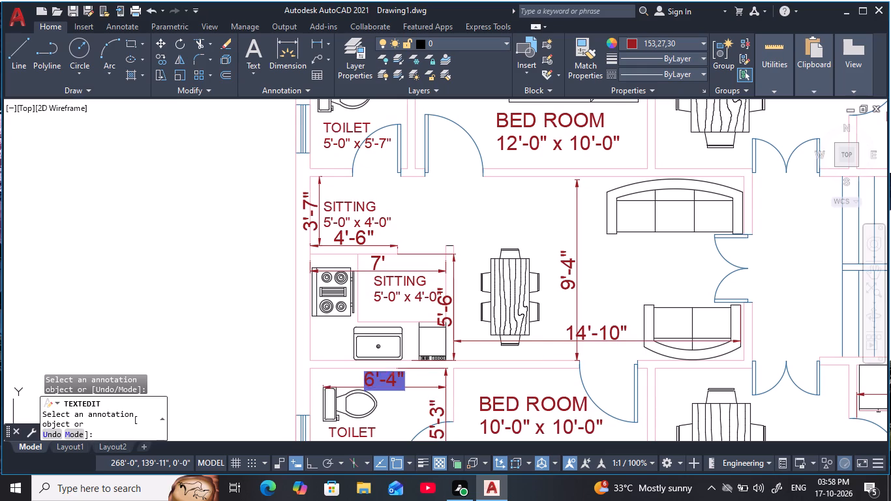
key("Escape")
key("Escape")
left_click(417, 389)
middle_click_drag(425, 378, 381, 316)
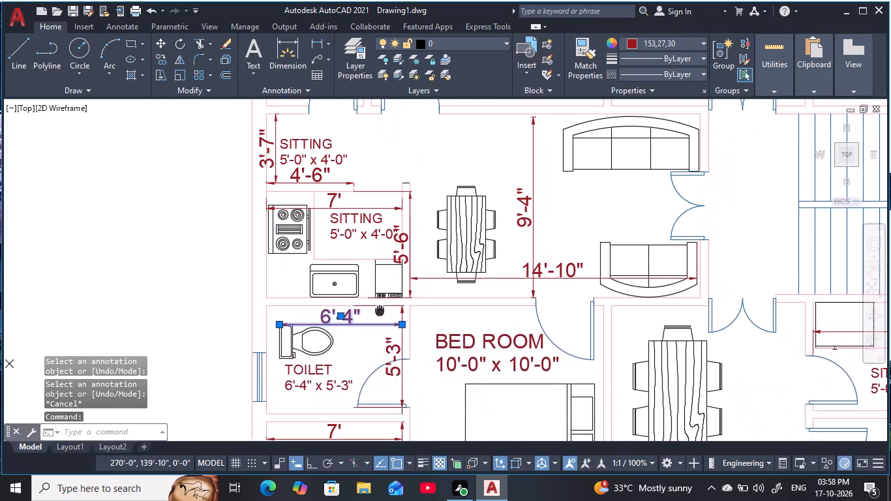
left_click(398, 348)
key("e")
key("space")
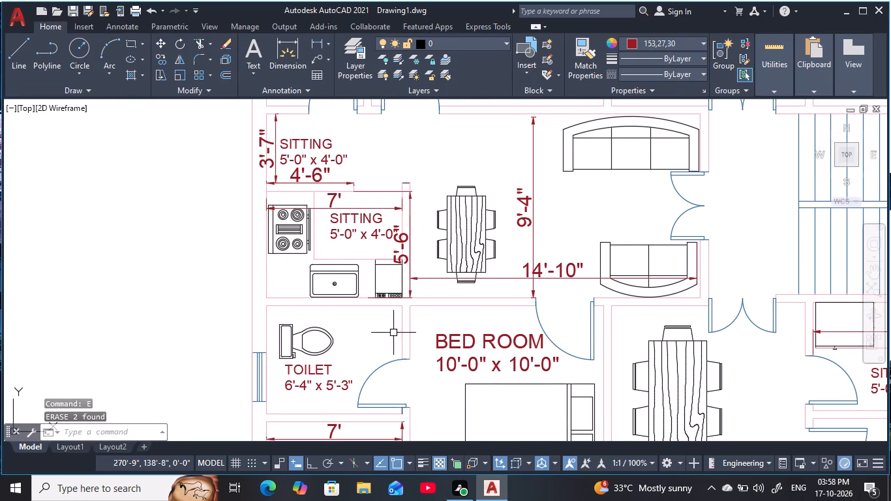
Rename the SITTING label to KITCHEN in the room with the stove and sink directly above that toilet.
middle_click_drag(387, 326, 402, 421)
scroll(384, 346, "up", 1)
middle_click_drag(384, 346, 377, 357)
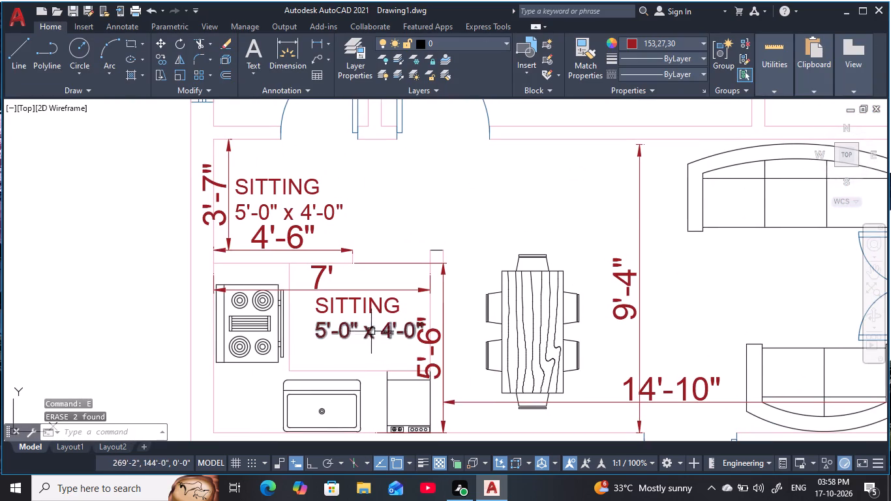
double_click(380, 313)
key("BackSpace")
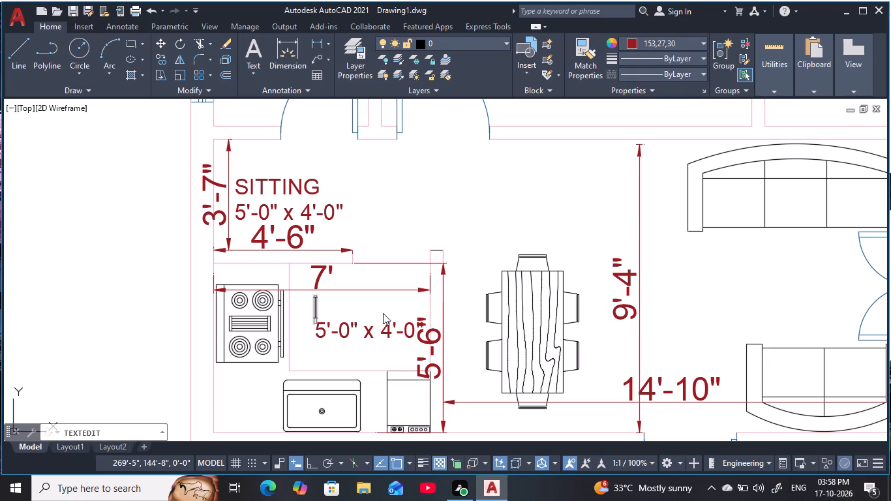
type("KIT")
key("c")
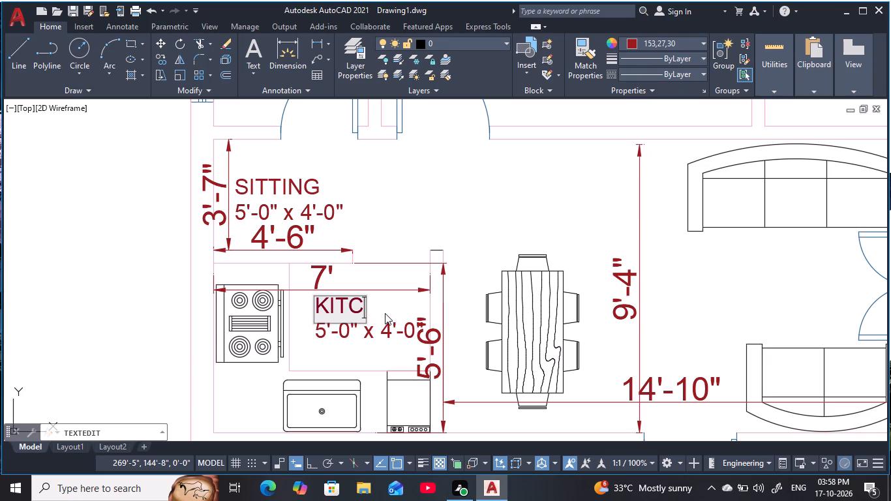
type("HEN")
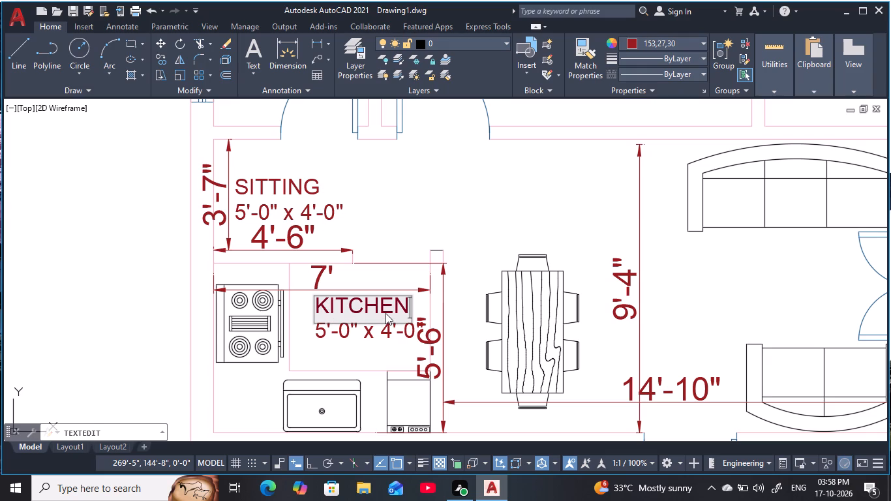
key("Return")
Change the size text under that KITCHEN label to 7'-0" x 5'-6".
double_click(403, 335)
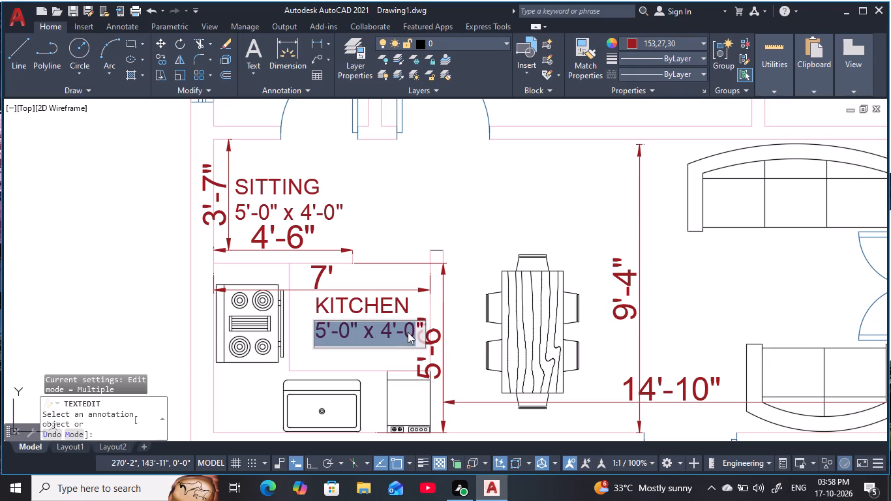
left_click(409, 332)
left_click(414, 329)
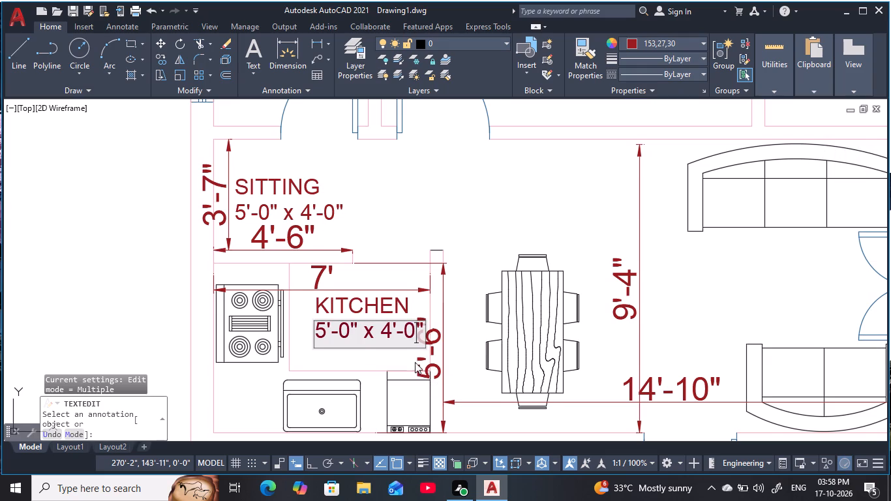
middle_click_drag(400, 355, 367, 306)
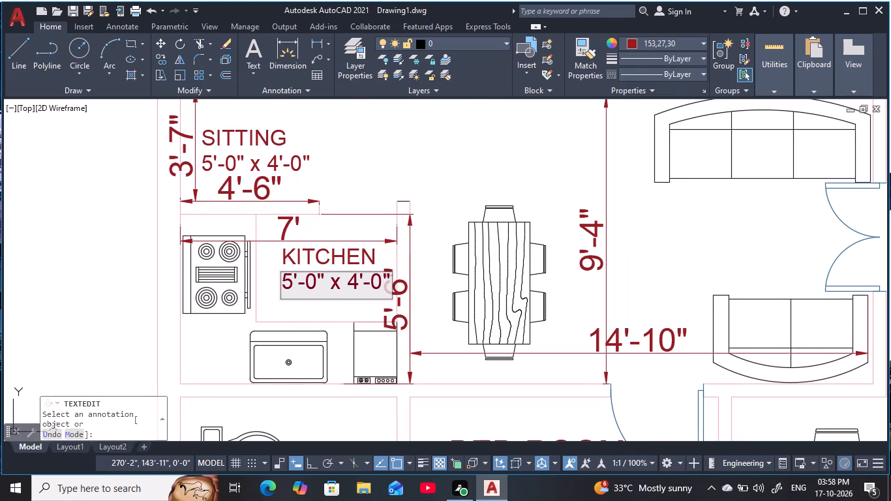
key("BackSpace")
key("6")
left_click(355, 282)
key("BackSpace")
key("5")
left_click(314, 288)
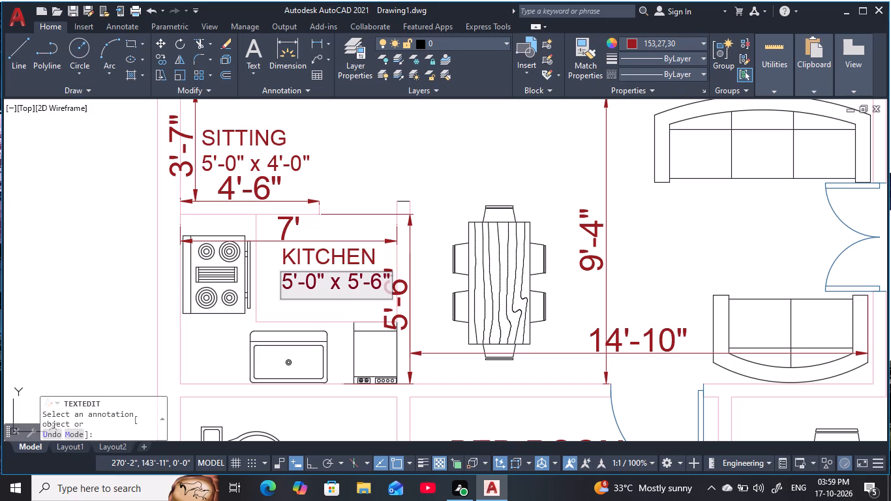
key("BackSpace")
key("0")
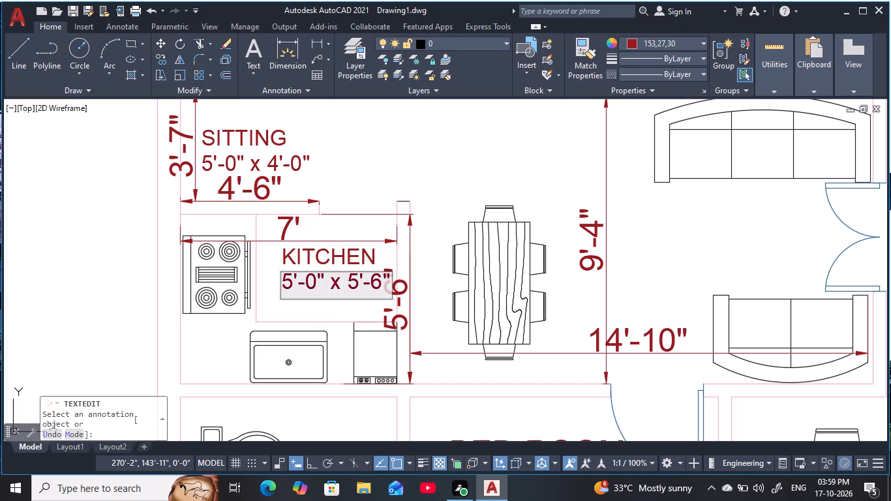
left_click(294, 283)
key("BackSpace")
key("7")
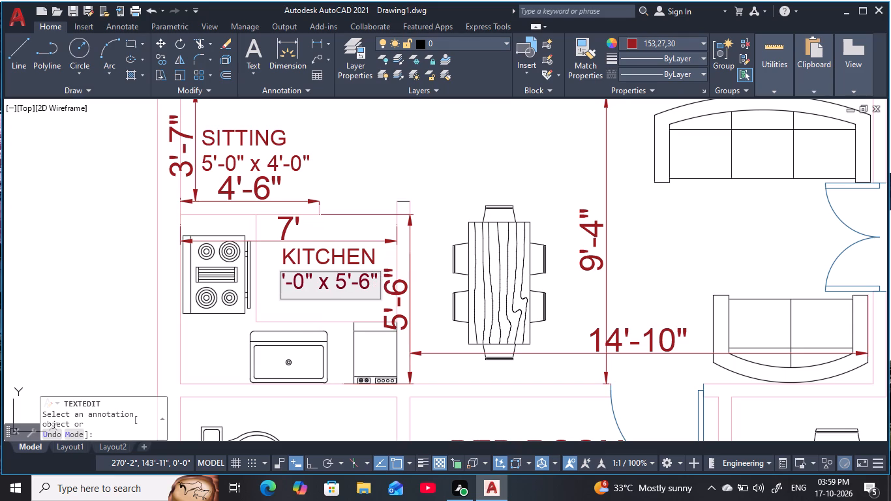
key("Return")
middle_click_drag(332, 284, 314, 286)
key("Escape")
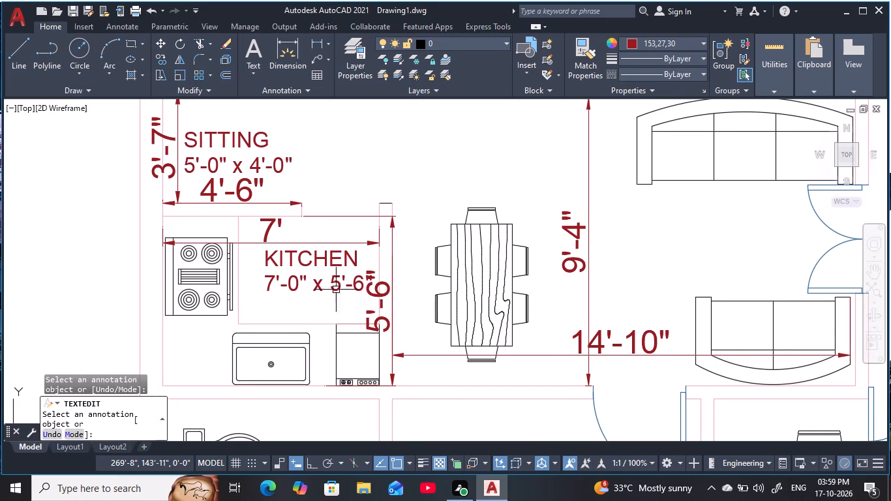
key("Escape")
key("Escape")
key("Escape")
Erase the vertical 5'-6" and horizontal 7' dimensions in the kitchen.
left_click(382, 290)
type("E")
key("space")
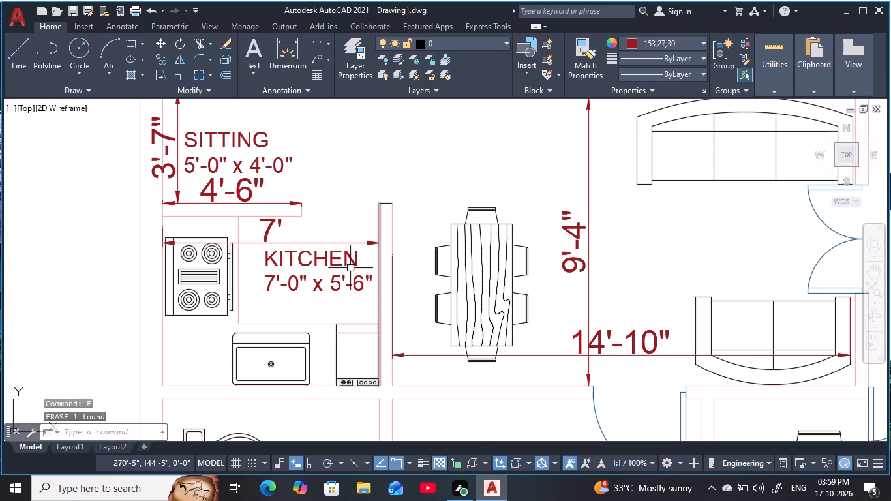
left_click(310, 246)
type("E")
key("space")
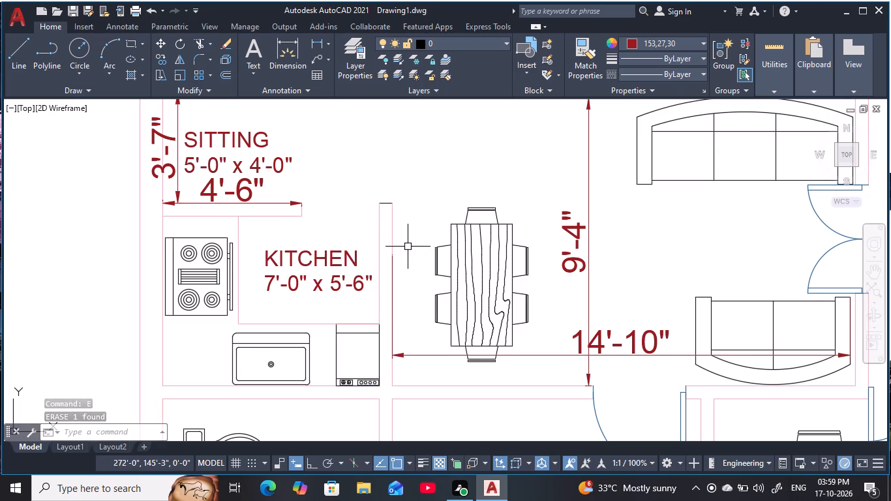
Copy the BED ROOM label and its 10'-0" x 10'-0" size text into the space between the two sofas in the room above.
scroll(475, 358, "down", 1)
middle_click_drag(477, 354, 339, 216)
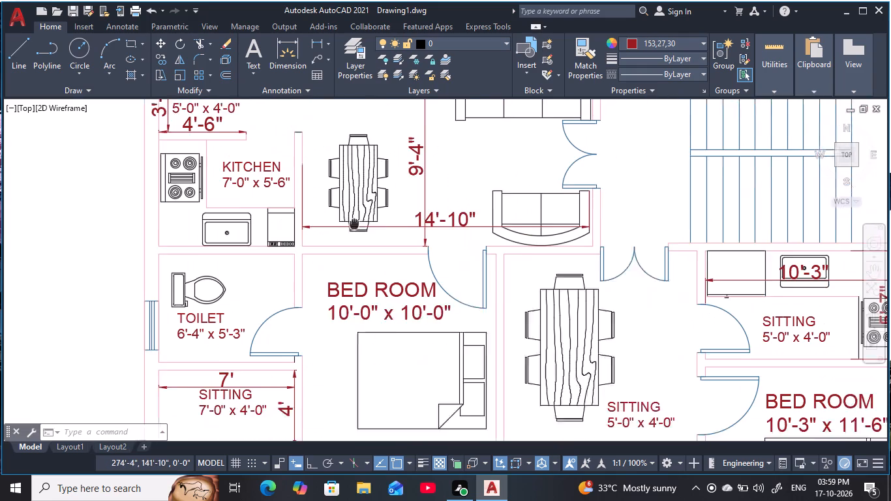
middle_click_drag(339, 216, 338, 215)
middle_click_drag(424, 227, 384, 310)
scroll(403, 297, "down", 1)
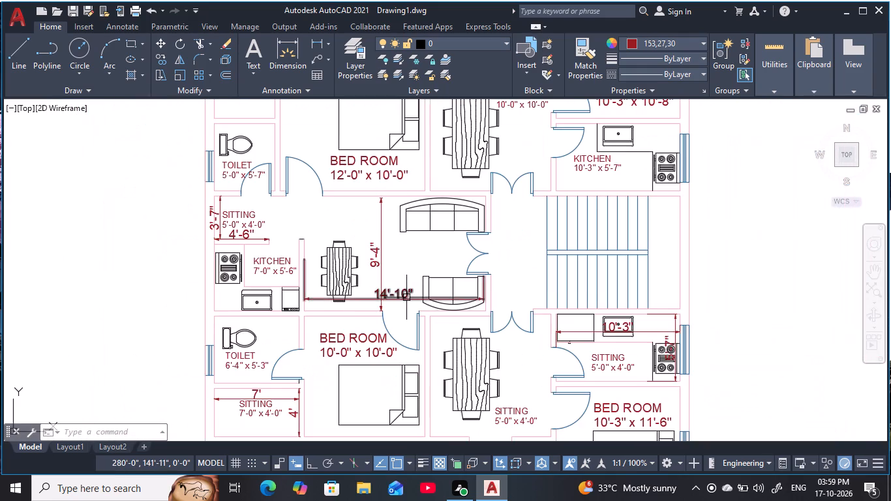
middle_click_drag(406, 297, 347, 261)
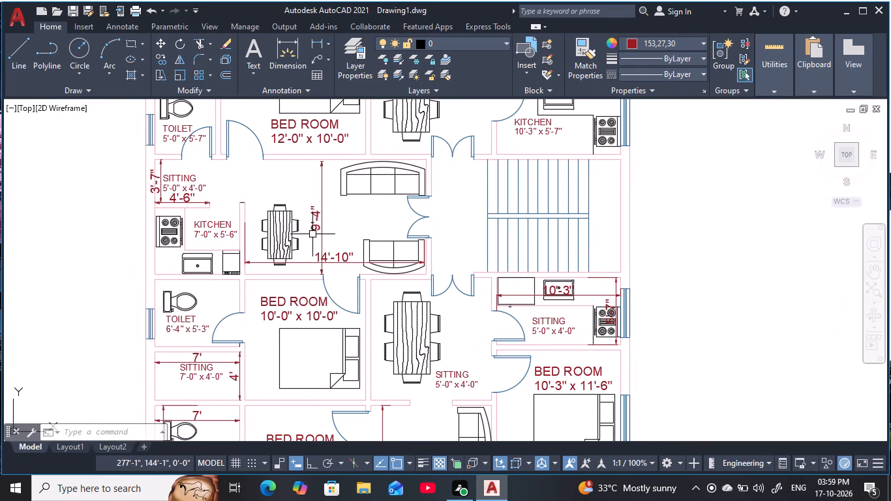
scroll(339, 235, "up", 1)
middle_click_drag(350, 246, 350, 229)
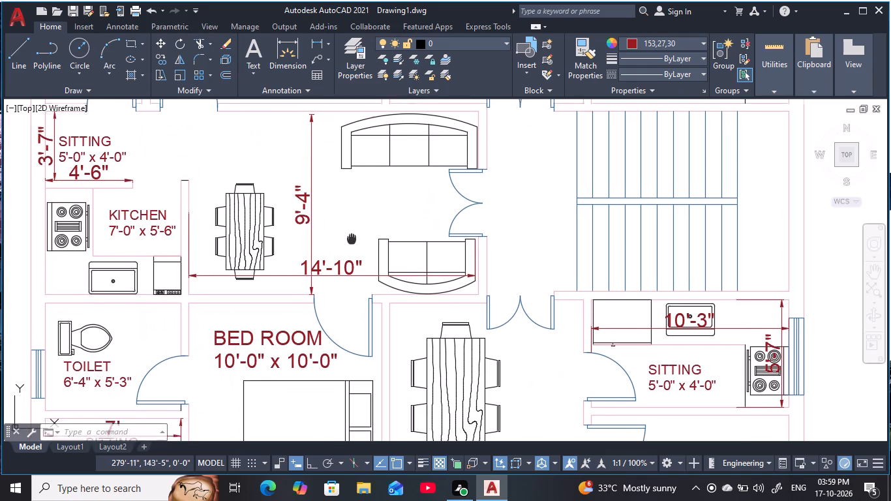
middle_click_drag(350, 229, 347, 163)
left_click(295, 254)
left_click(301, 290)
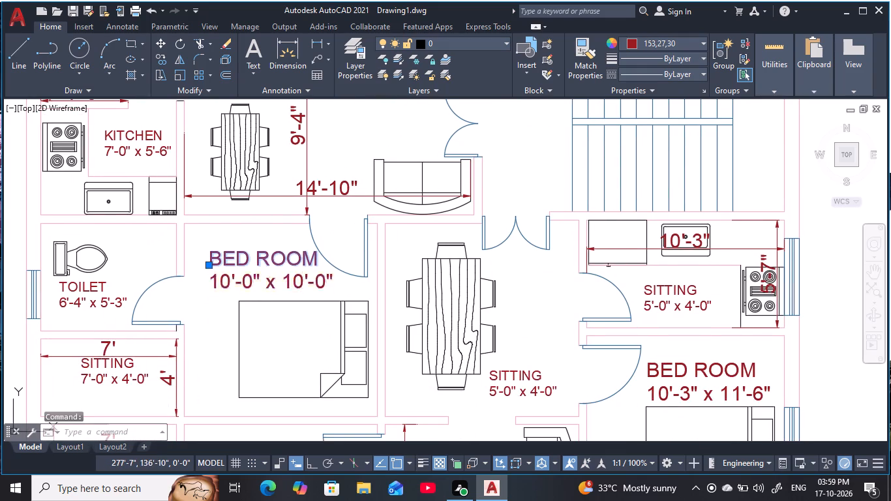
key("c")
key("o")
key("space")
left_click(301, 279)
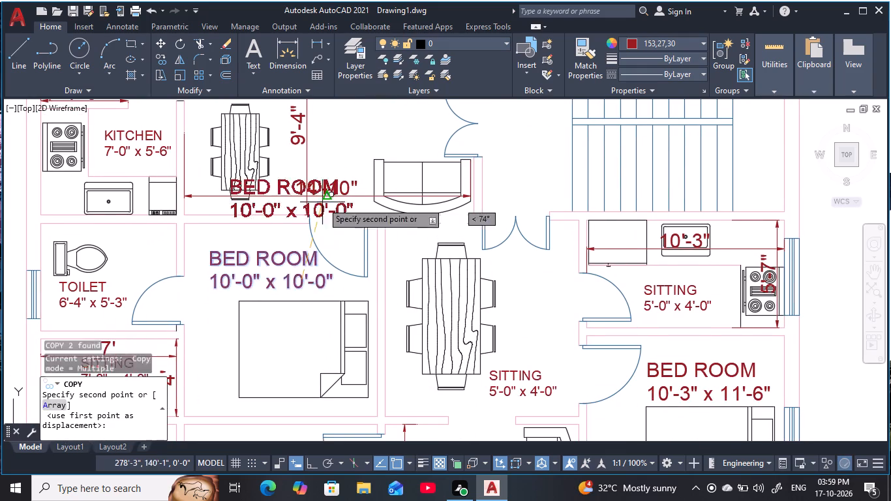
middle_click_drag(322, 202, 299, 333)
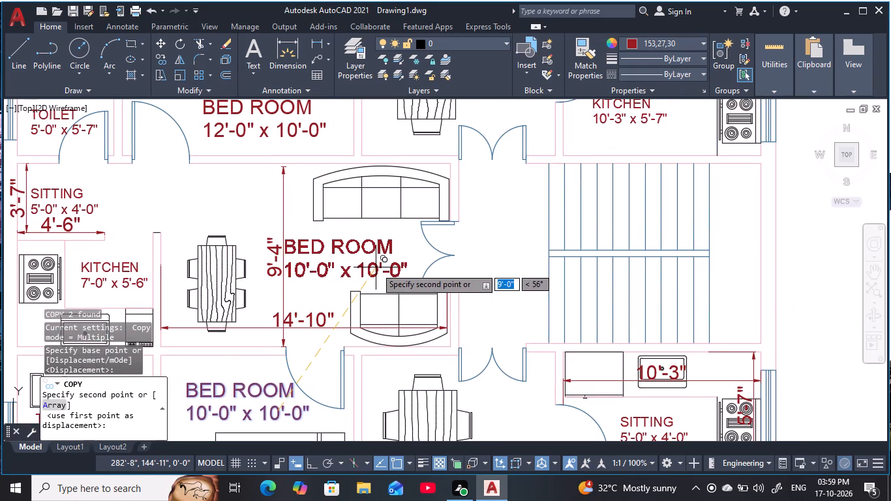
left_click(377, 267)
key("Escape")
key("Escape")
key("Escape")
key("Escape")
key("Escape")
key("Escape")
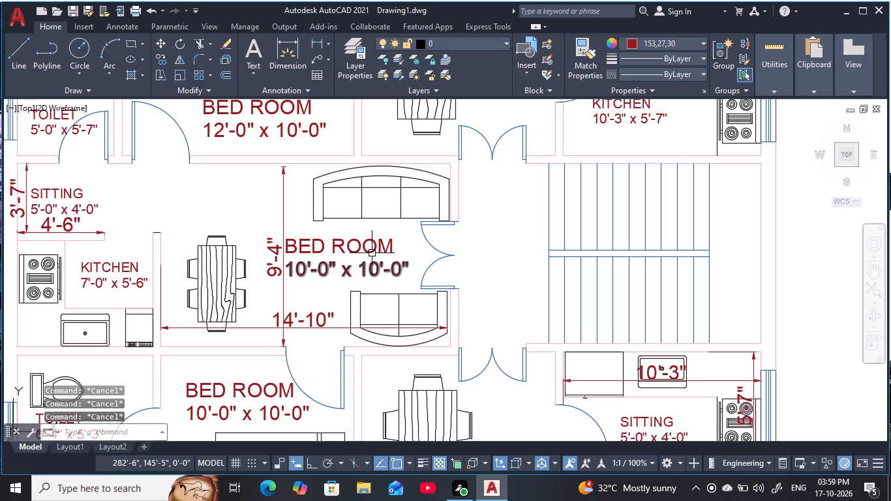
Rename the copied BED ROOM label between the sofas to LIVING/DINING.
double_click(372, 251)
key("BackSpace")
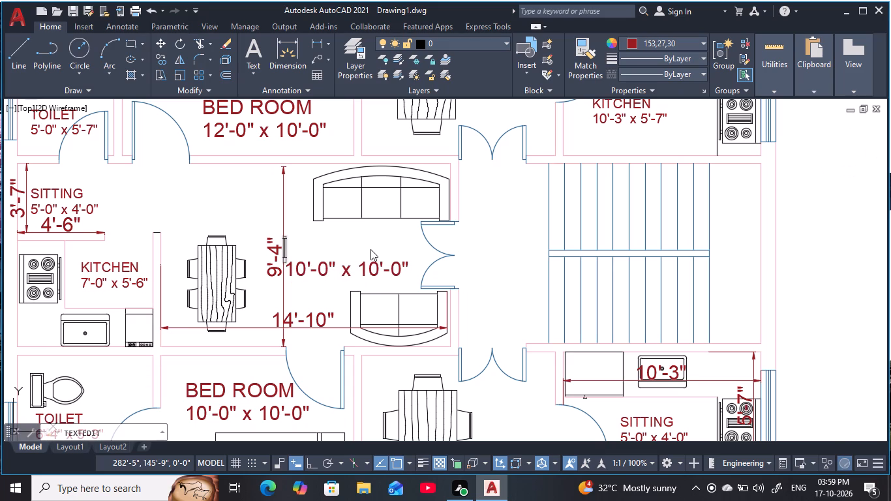
type("LI")
type("VING")
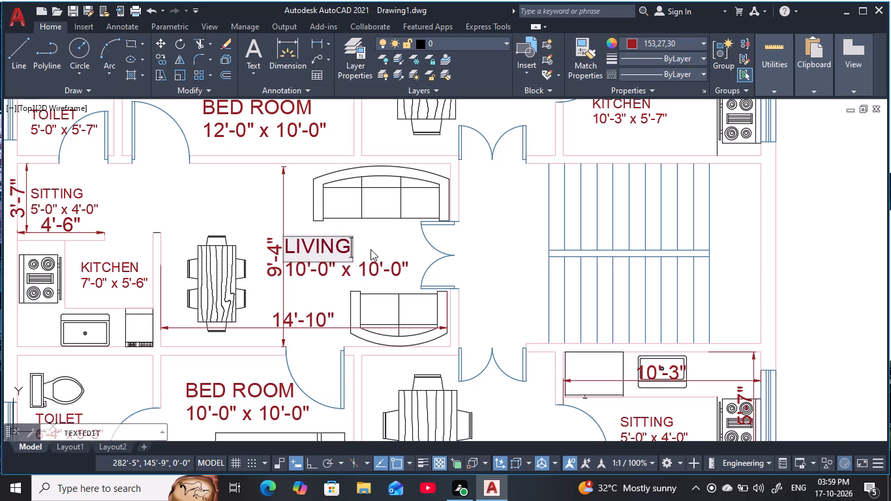
type("/DININ")
key("g")
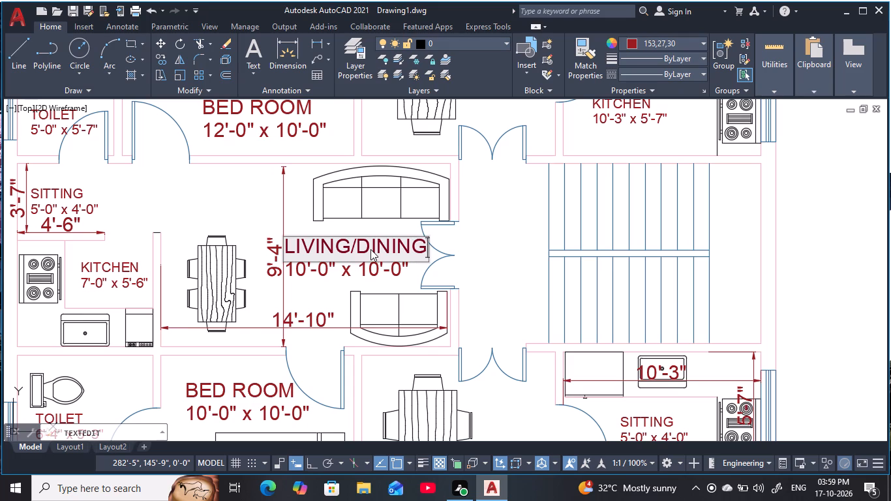
key("Return")
Change the size text under the LIVING/DINING label to 14'-10" x 9'-4".
double_click(380, 275)
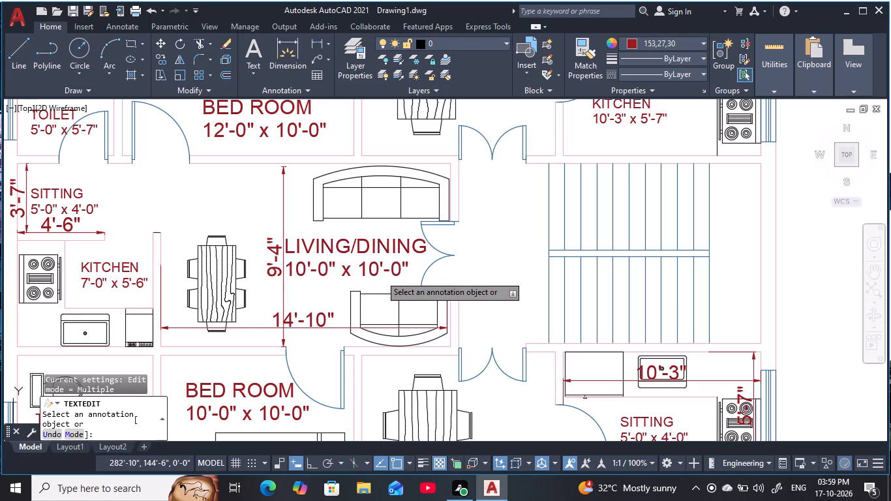
left_click(402, 275)
left_click(404, 271)
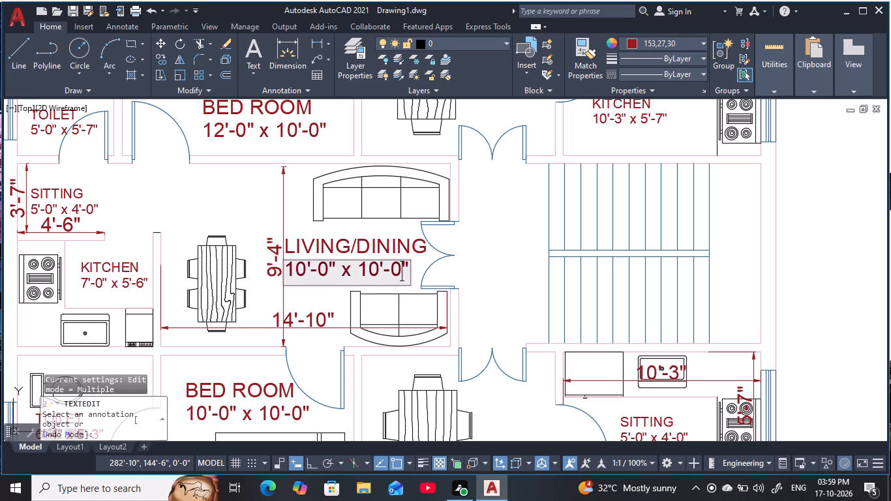
key("BackSpace")
key("4")
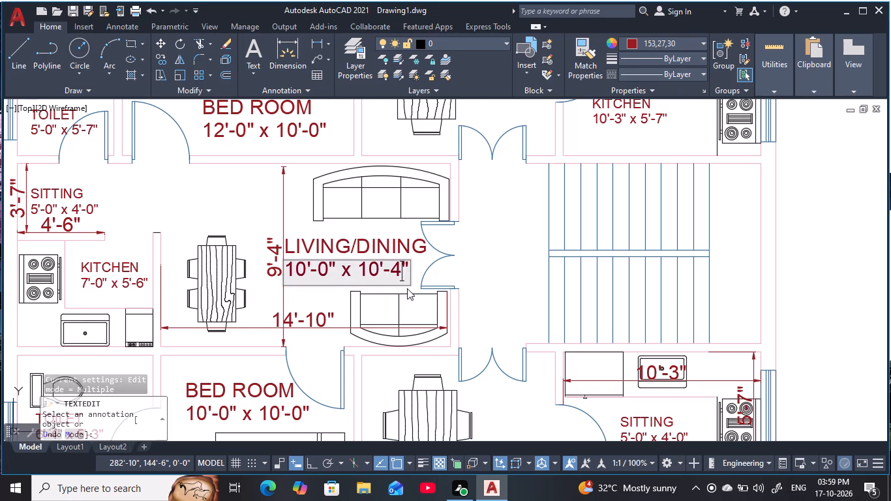
left_click(382, 273)
left_click(380, 272)
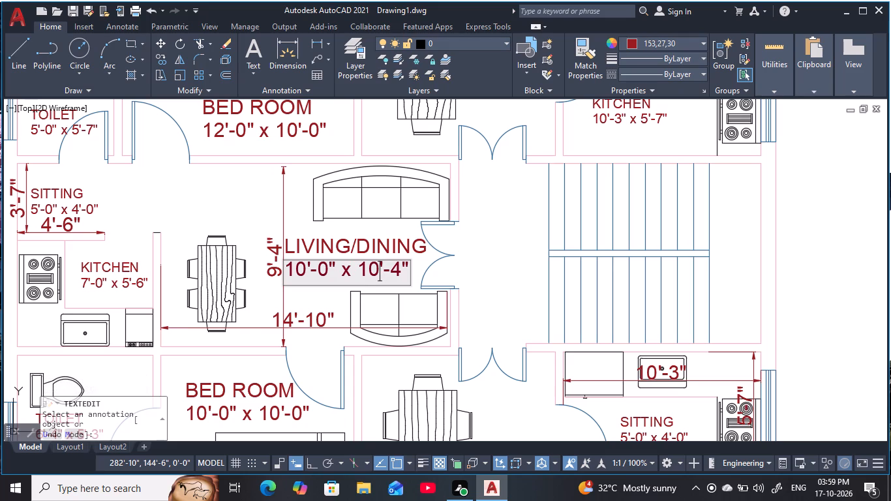
key("BackSpace")
key("BackSpace")
key("9")
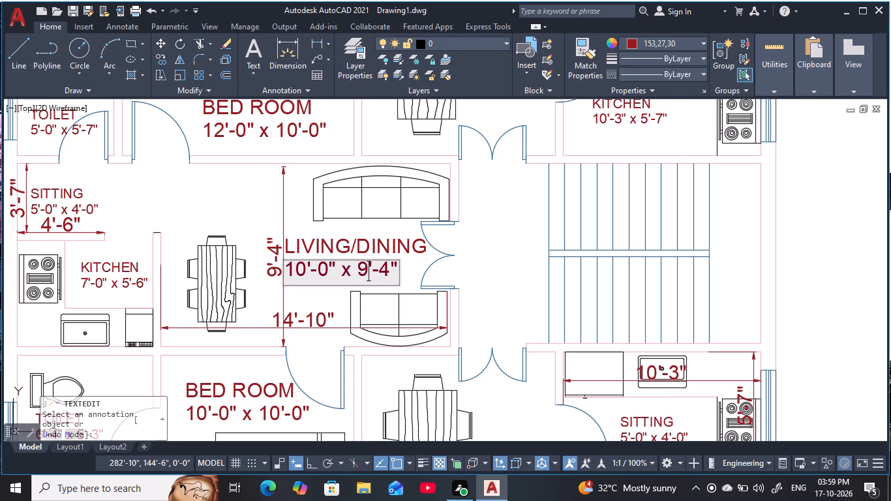
left_click(325, 270)
key("BackSpace")
key("1")
key("0")
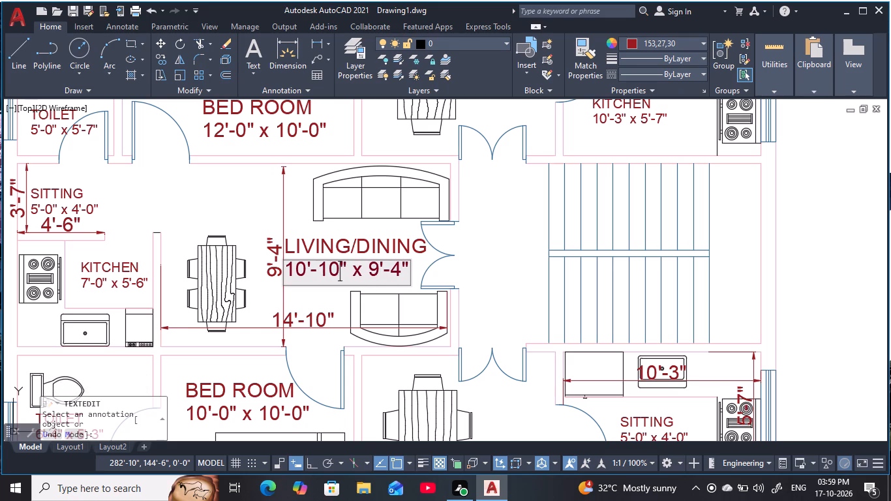
left_click(305, 270)
key("BackSpace")
key("4")
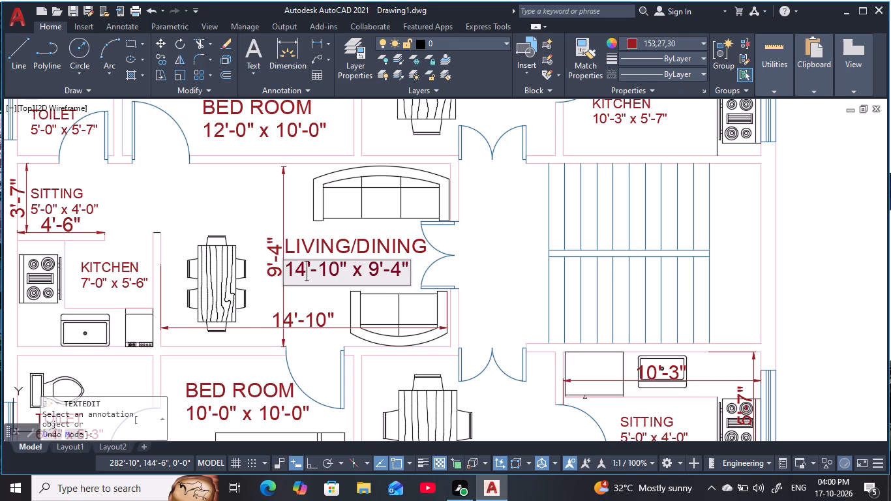
key("Return")
scroll(348, 268, "down", 1)
middle_click_drag(352, 271, 344, 245)
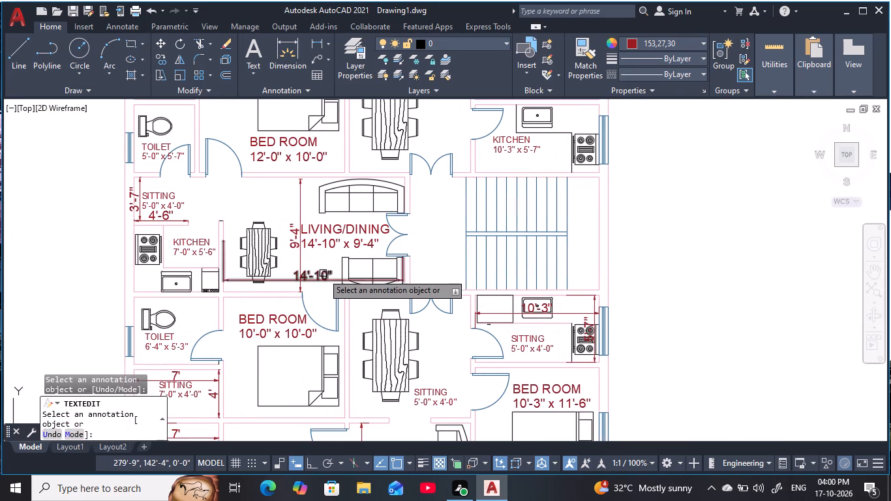
left_click(323, 273)
key("Escape")
key("Escape")
key("Escape")
key("Escape")
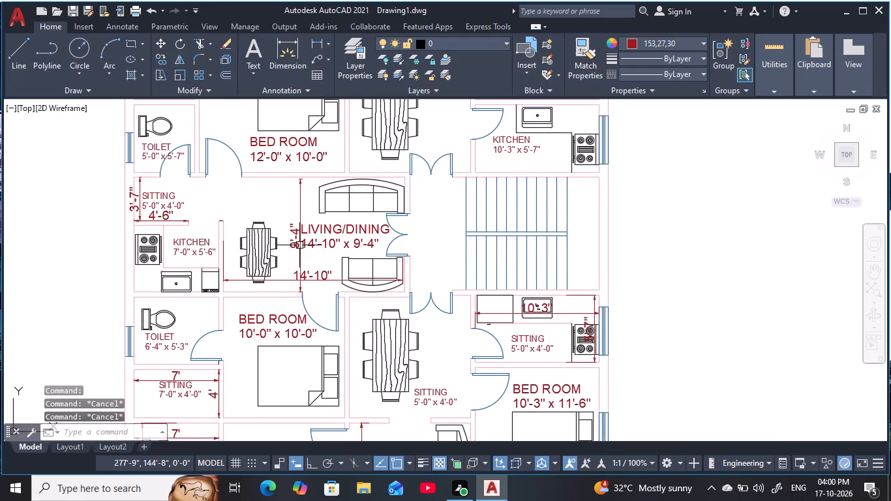
Erase the vertical 9'-4" and horizontal 14'-10" dimensions in the living/dining room.
left_click(299, 246)
left_click(309, 279)
key("e")
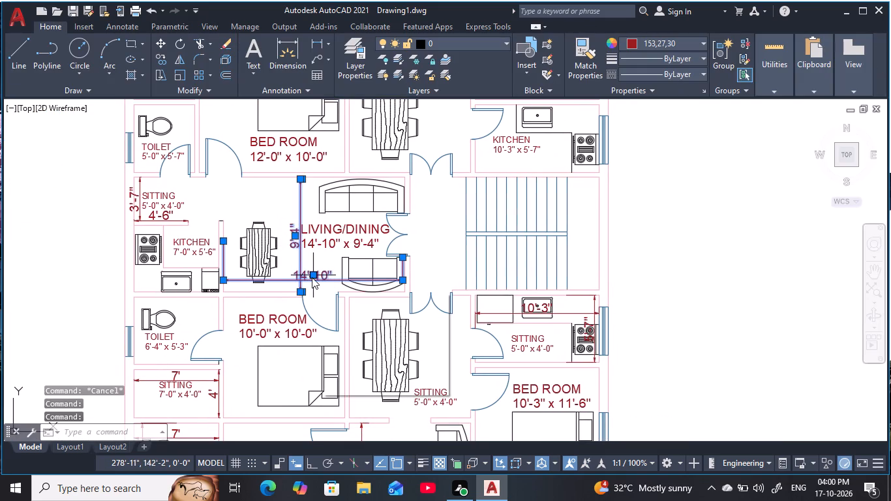
key("space")
key("e")
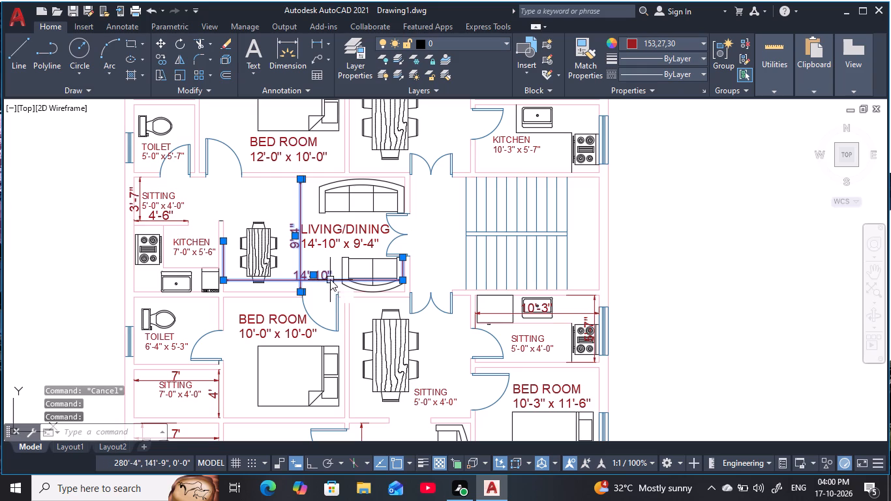
key("space")
Rename the SITTING label beside the dining table, between the two bedrooms below the living/dining room, to DINING.
middle_click_drag(329, 282, 286, 239)
scroll(329, 282, "down", 1)
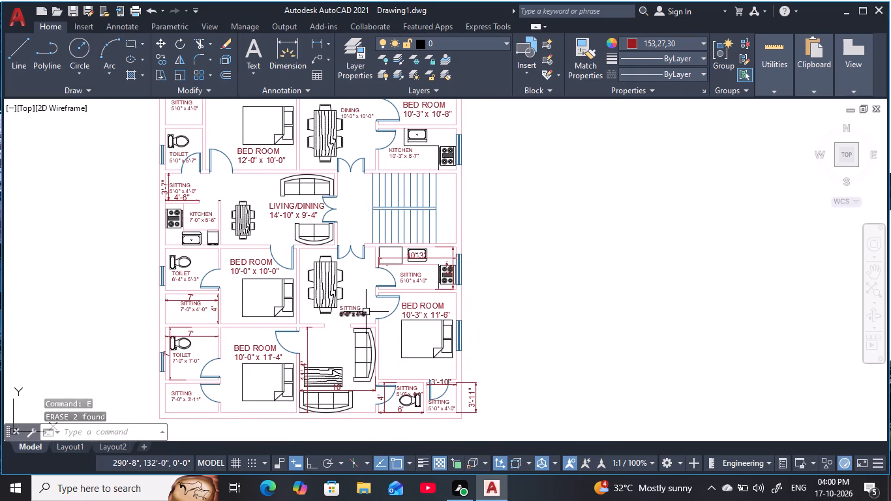
middle_click_drag(369, 298, 385, 257)
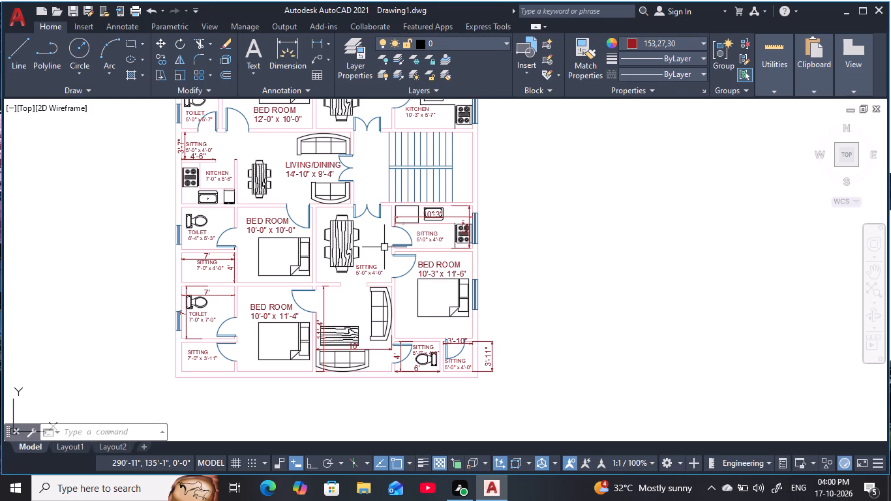
scroll(379, 257, "up", 1)
middle_click_drag(379, 257, 374, 241)
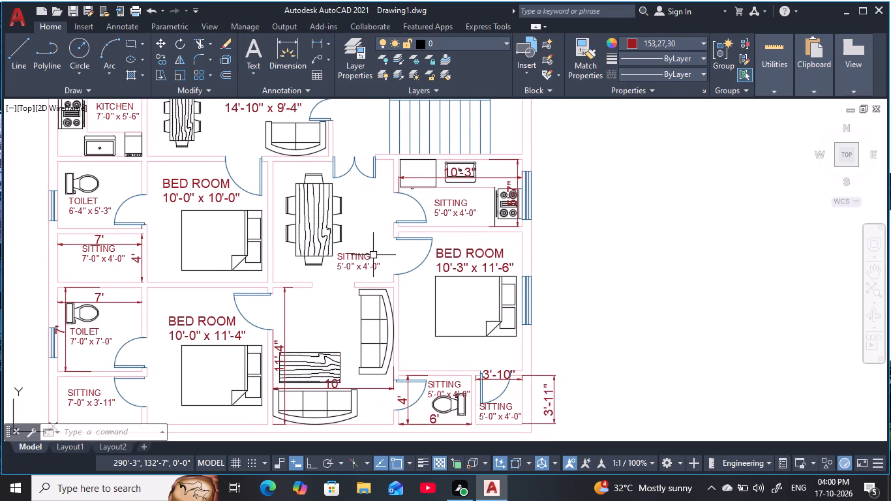
scroll(385, 250, "up", 1)
middle_click_drag(373, 250, 368, 270)
double_click(353, 281)
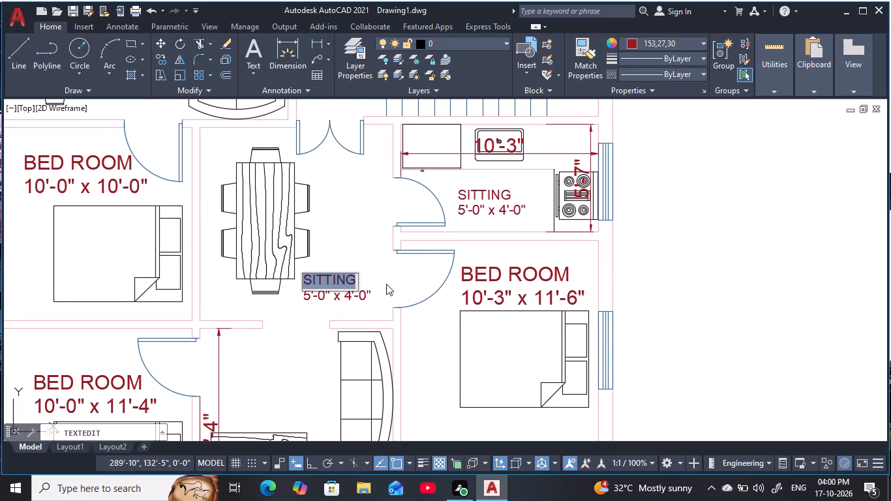
left_click(354, 293)
double_click(348, 284)
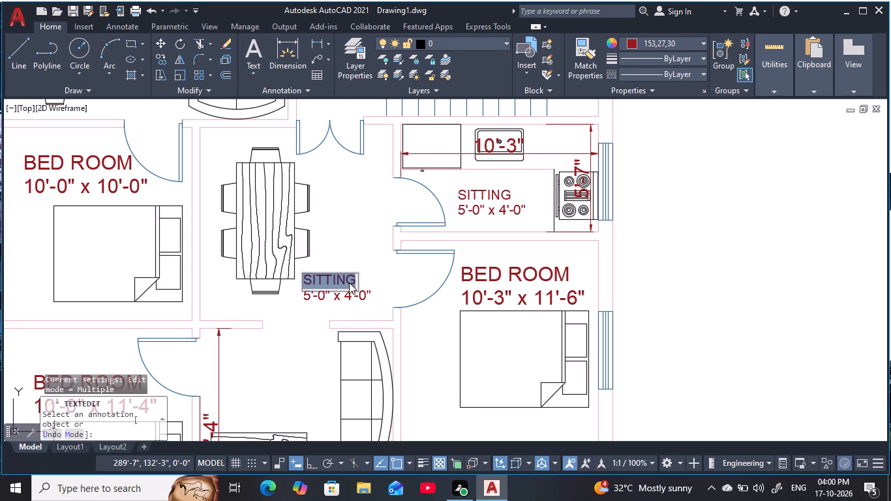
key("BackSpace")
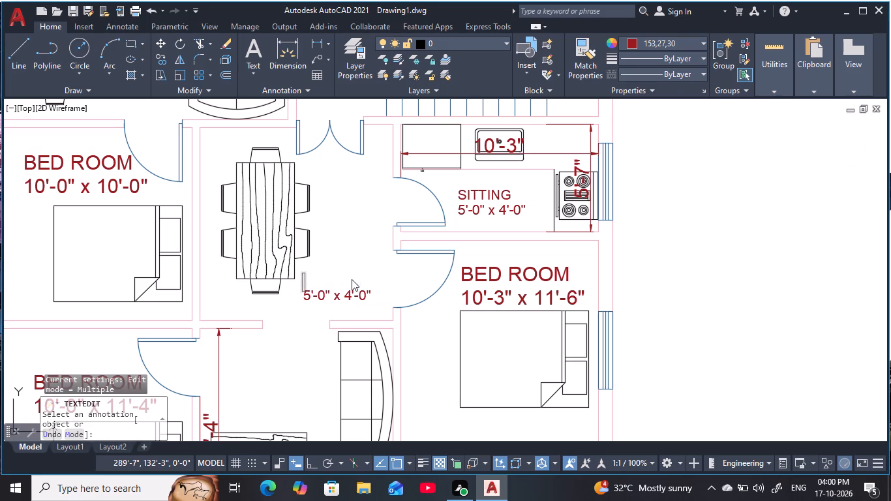
type("DI")
type("NING")
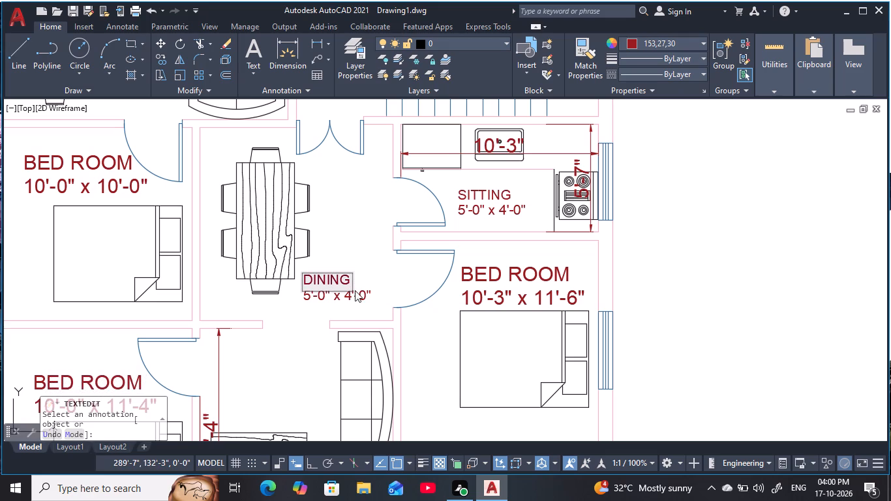
left_click(355, 296)
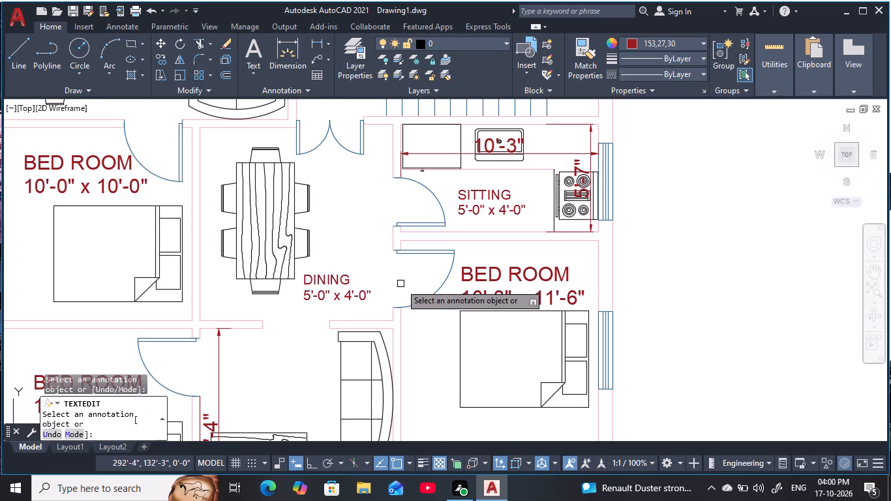
scroll(400, 285, "down", 2)
middle_click_drag(399, 291, 391, 292)
scroll(391, 291, "up", 2)
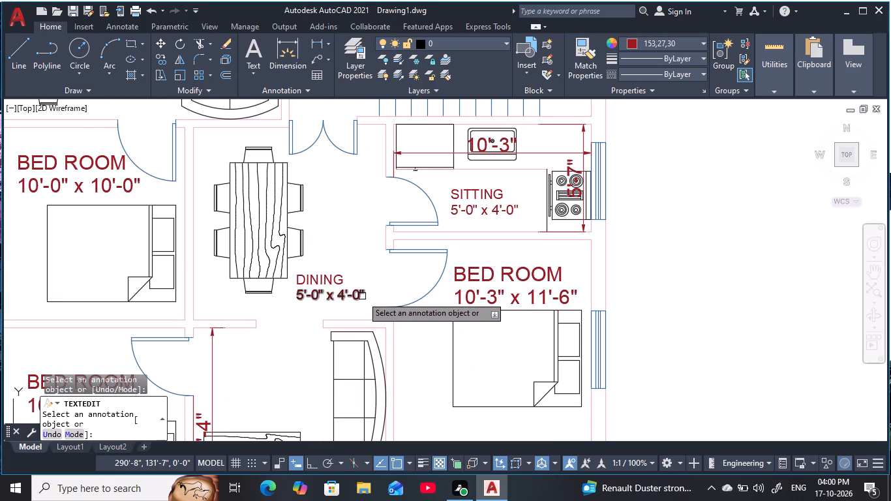
left_click(361, 296)
key("Escape")
key("Escape")
key("Escape")
middle_click_drag(380, 279, 398, 282)
scroll(397, 282, "down", 1)
middle_click(399, 283)
key("Escape")
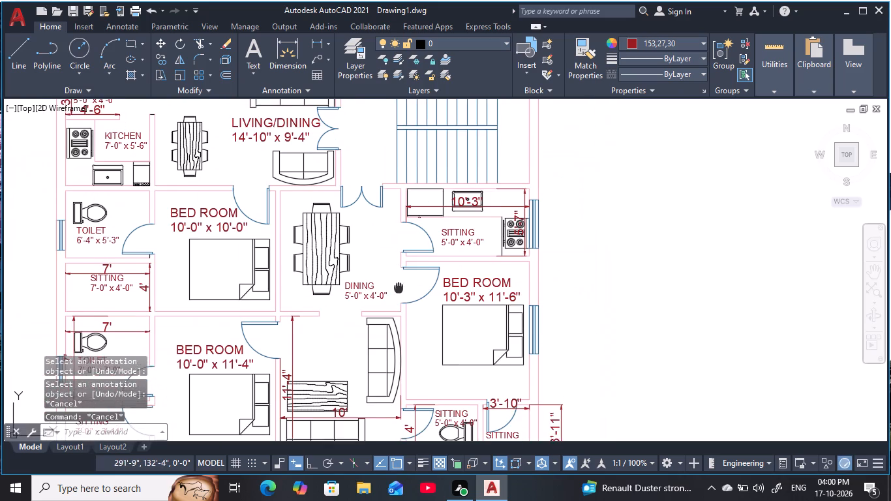
key("Escape")
Add a vertical and a horizontal linear dimension between the walls of the room labelled DINING.
key("d")
type("LI")
key("space")
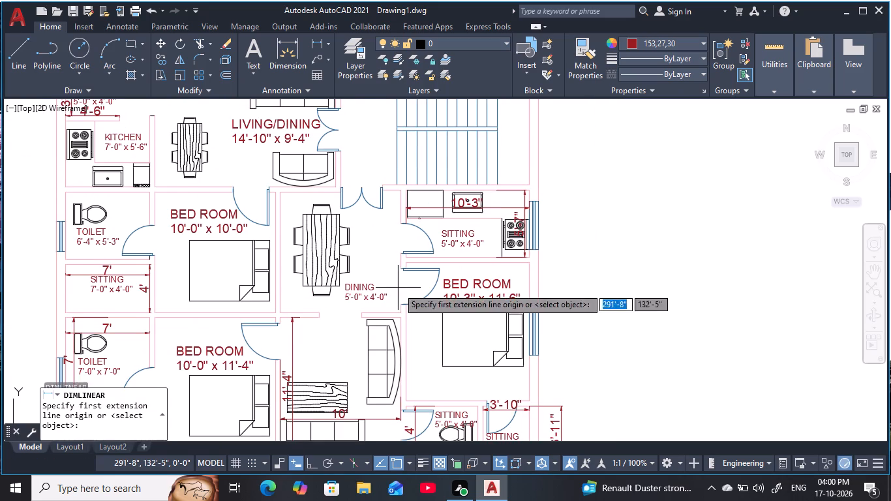
left_click(288, 312)
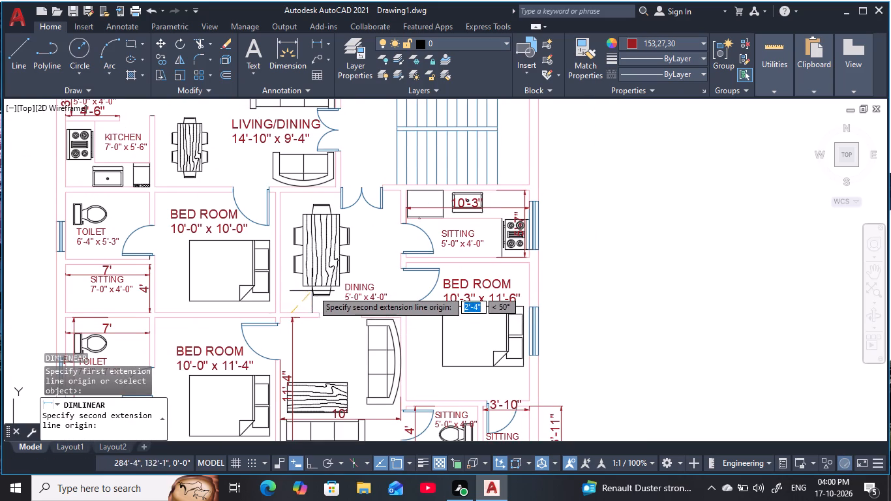
left_click(287, 196)
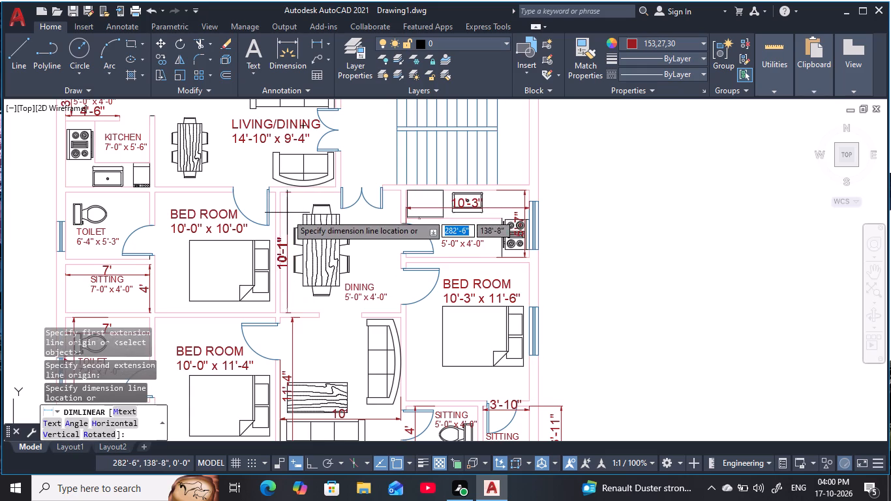
left_click(290, 218)
key("space")
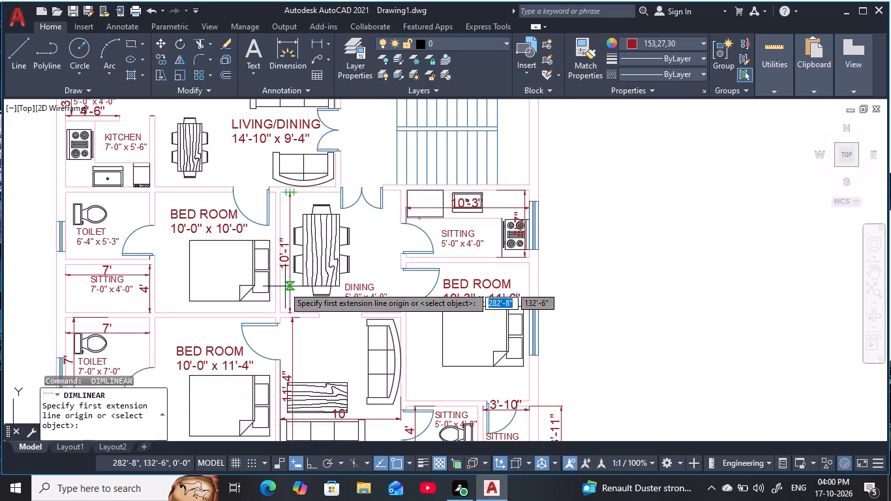
left_click(282, 285)
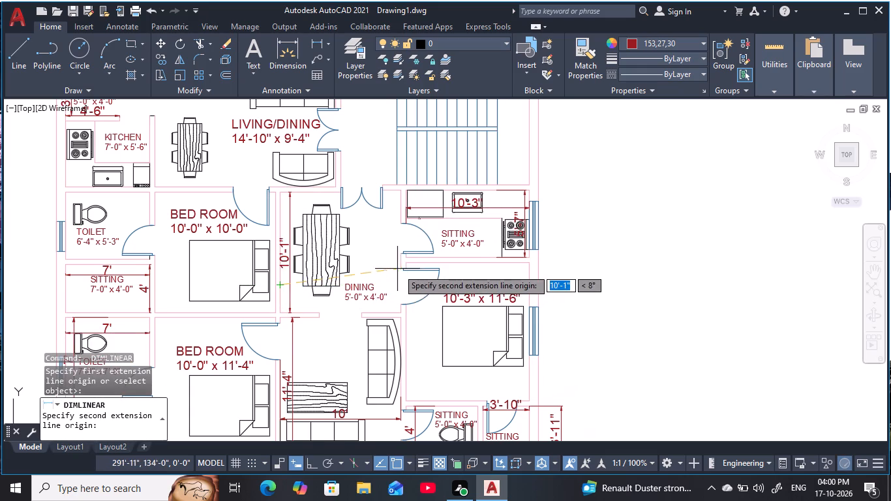
left_click(399, 269)
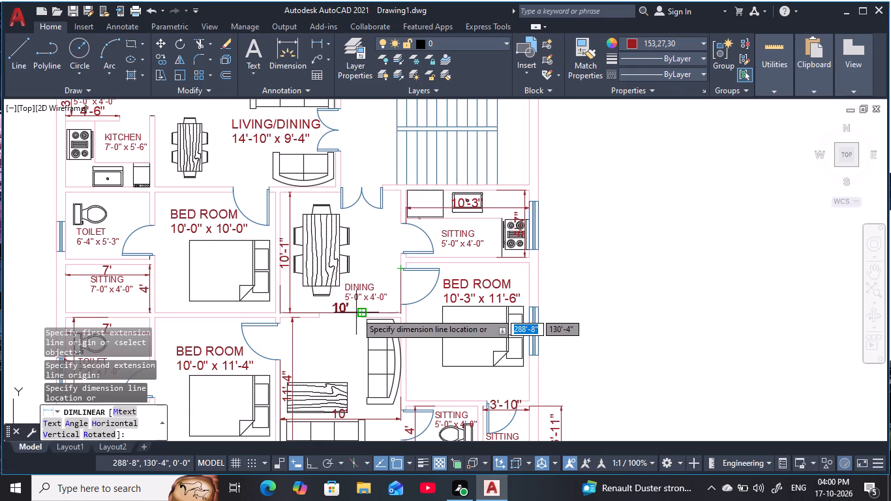
left_click(356, 312)
Change the size text under the DINING label to 10'-0" x 10'-1".
scroll(368, 299, "up", 3)
middle_click(368, 297)
scroll(369, 290, "down", 2)
middle_click_drag(370, 290, 372, 296)
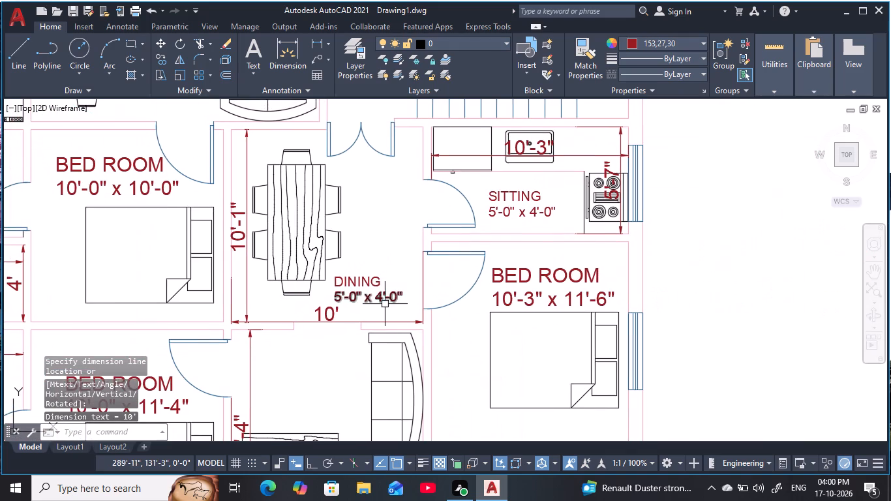
double_click(398, 299)
left_click(391, 299)
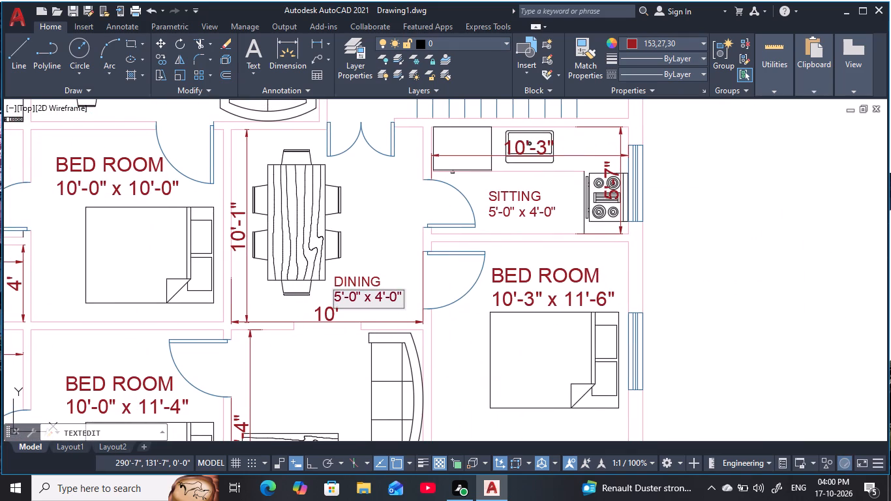
left_click(396, 301)
key("BackSpace")
key("1")
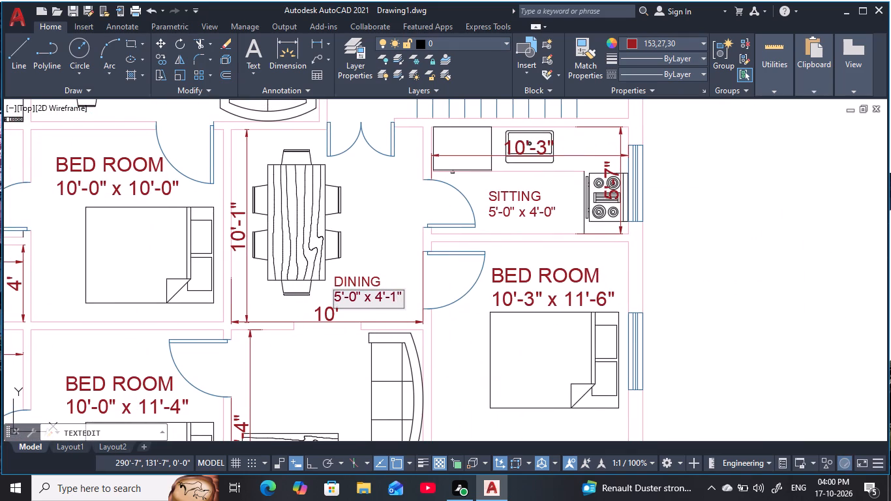
left_click(356, 298)
left_click(384, 301)
left_click(382, 300)
key("BackSpace")
type("10")
left_click(355, 300)
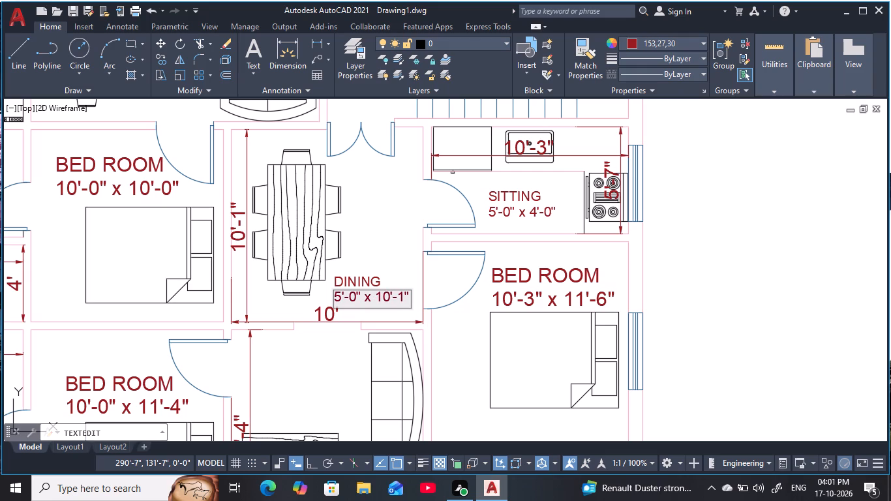
left_click(342, 296)
key("BackSpace")
type("10")
key("Return")
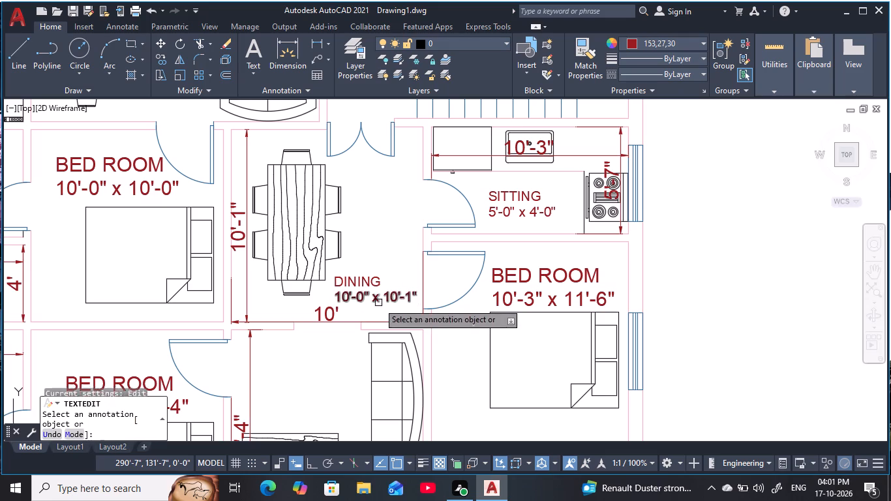
middle_click_drag(356, 288, 374, 277)
key("Escape")
key("Escape")
key("Escape")
Erase the horizontal 10' and vertical 10'-1" dimensions in the dining room.
left_click(344, 308)
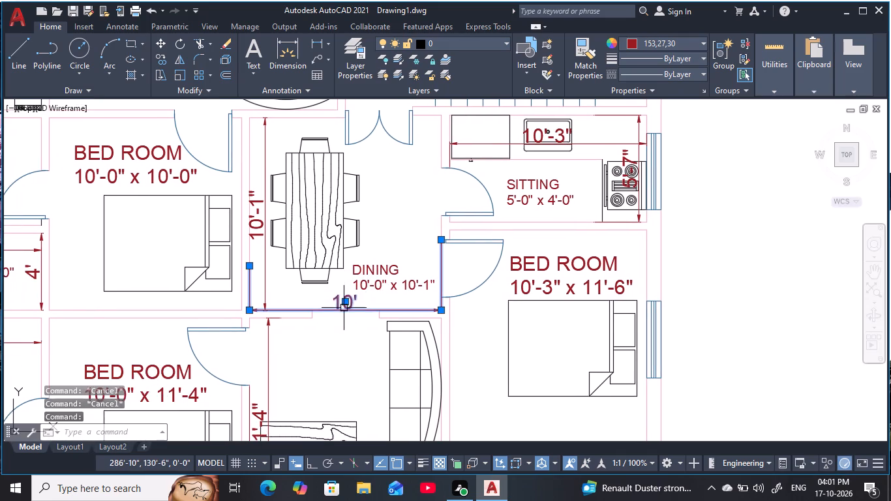
left_click(265, 235)
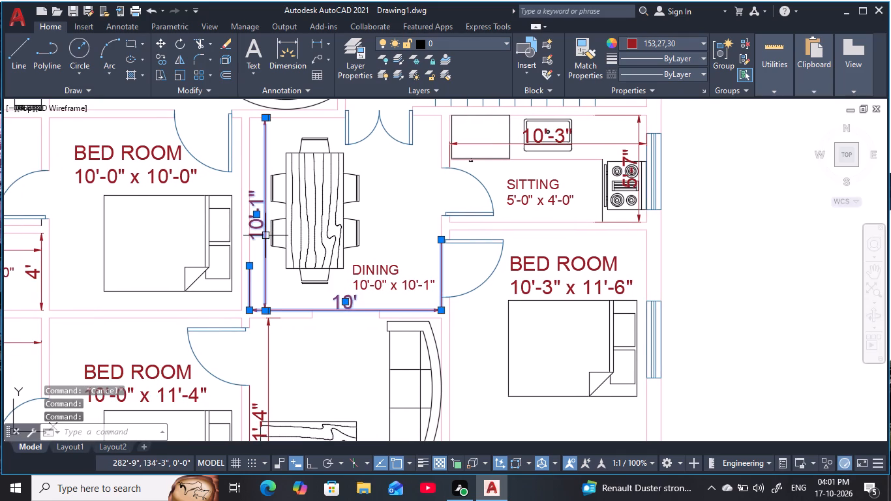
type("E")
key("space")
Copy the DINING label and its size text into the sofa room directly below, above the wooden coffee table.
scroll(306, 241, "down", 1)
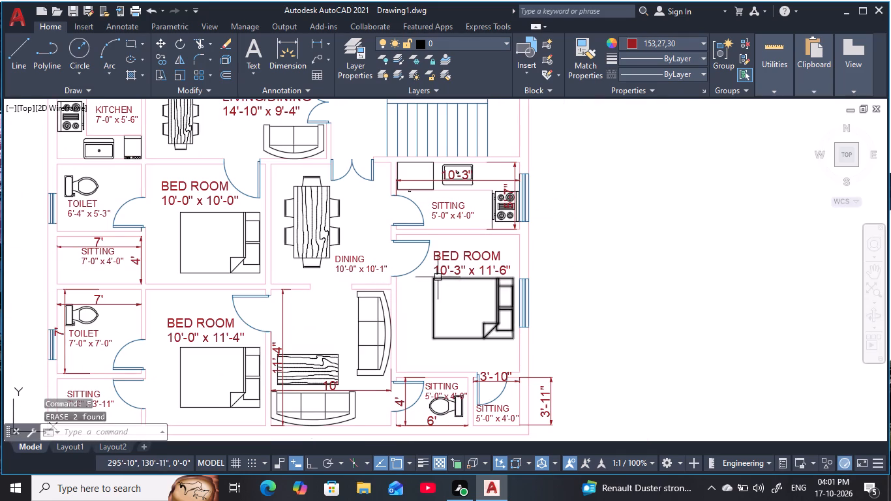
middle_click_drag(412, 303, 435, 250)
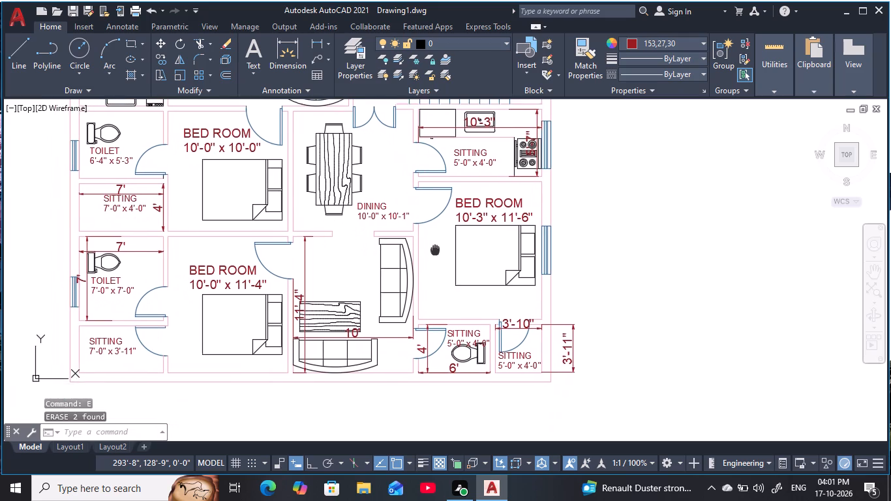
middle_click_drag(435, 250, 436, 250)
scroll(436, 250, "up", 1)
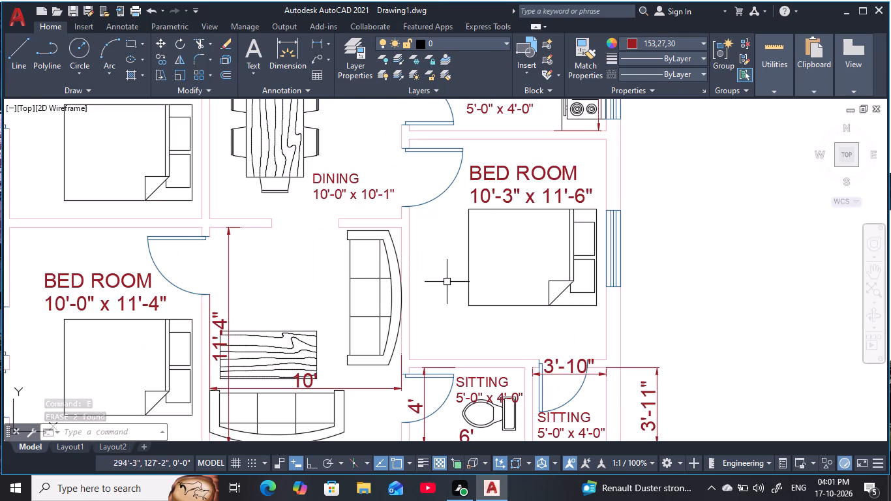
middle_click_drag(448, 282, 502, 175)
scroll(472, 207, "down", 1)
middle_click_drag(471, 211, 466, 246)
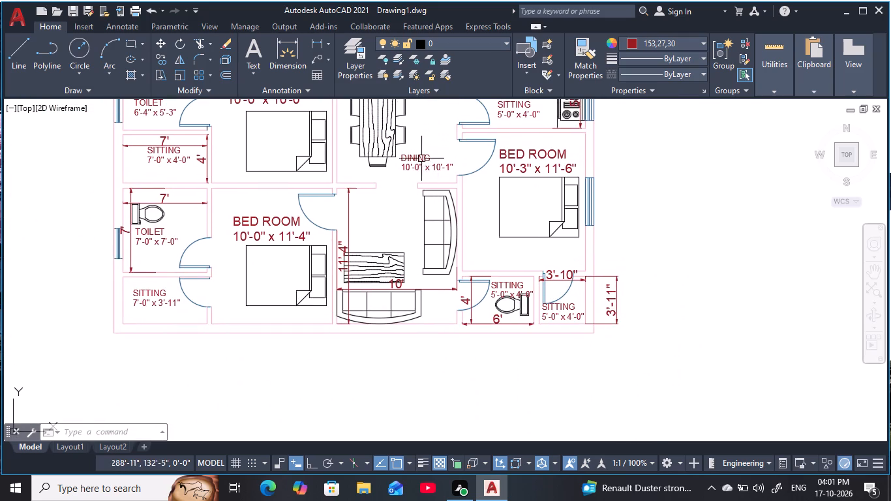
left_click(421, 158)
left_click(423, 174)
type("CO")
key("space")
left_click(424, 160)
left_click(369, 218)
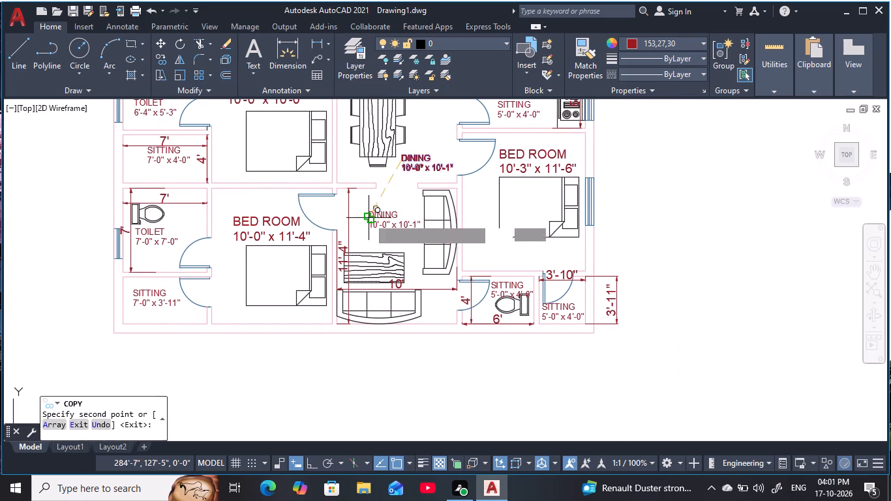
key("Escape")
scroll(383, 221, "up", 3)
key("Escape")
Rename the copied DINING label in the sofa room to LIVING.
middle_click_drag(383, 221, 387, 205)
scroll(387, 205, "down", 2)
middle_click_drag(388, 206, 388, 209)
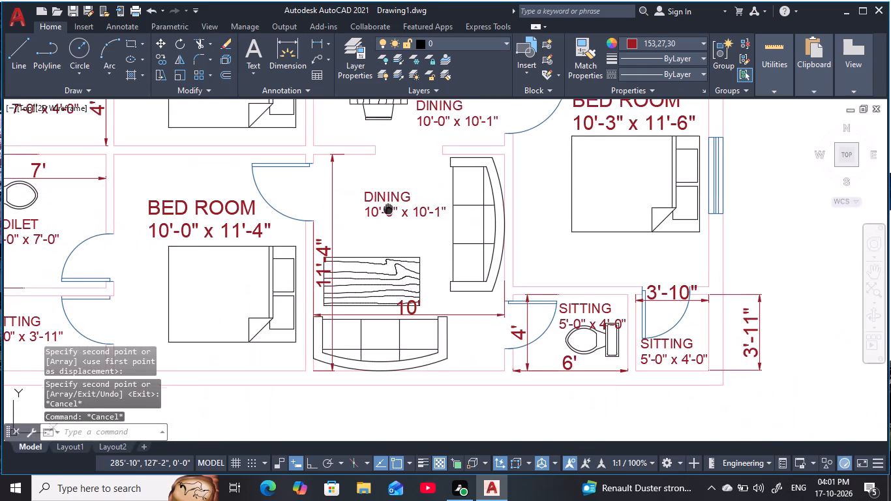
middle_click_drag(388, 209, 386, 222)
key("Escape")
key("Escape")
double_click(391, 214)
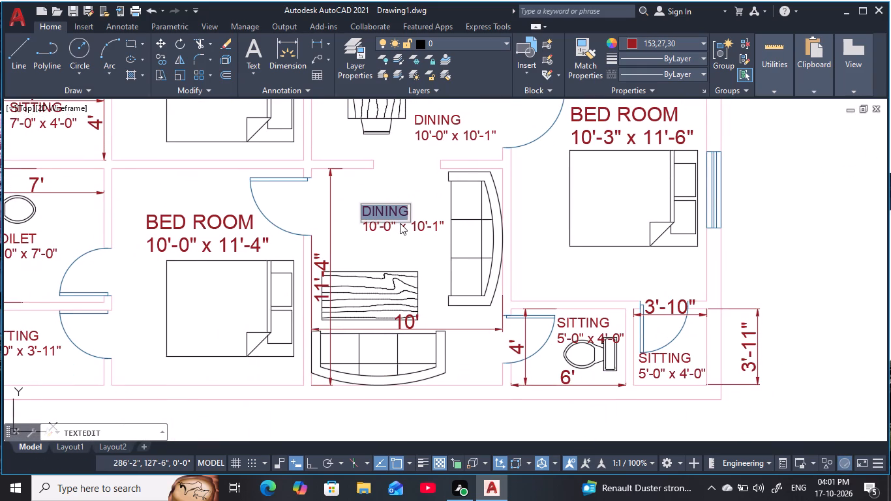
key("BackSpace")
type("LIVING")
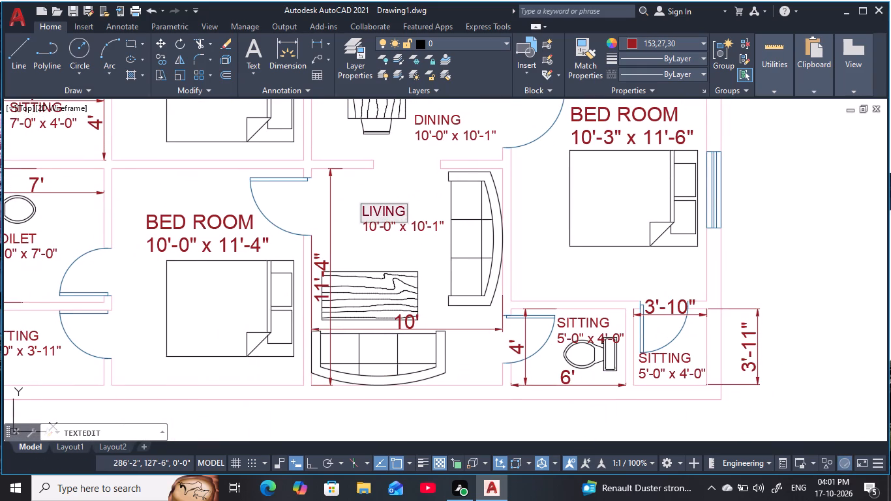
key("Return")
Change the size text under the LIVING label to 10'-0" x 11'-4".
double_click(422, 230)
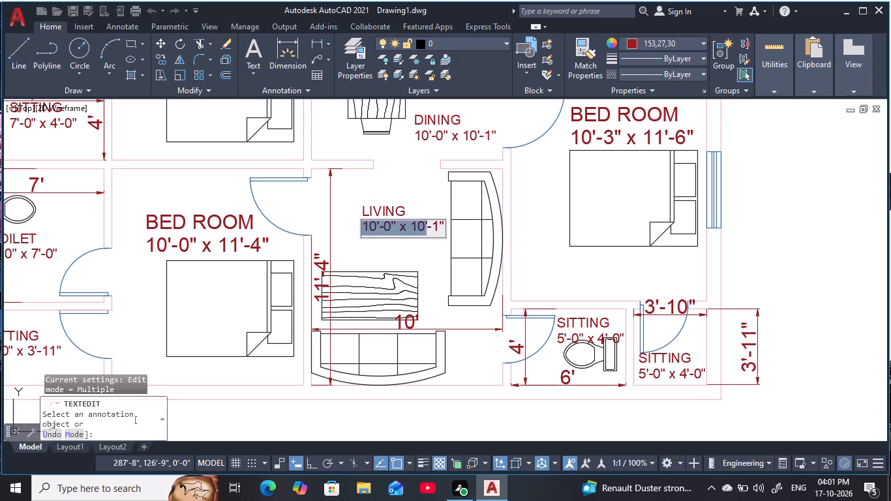
left_click(436, 233)
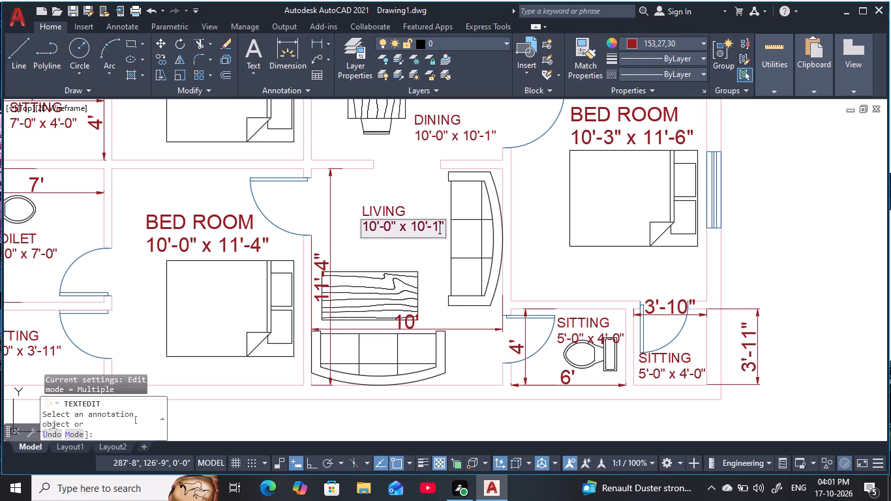
key("BackSpace")
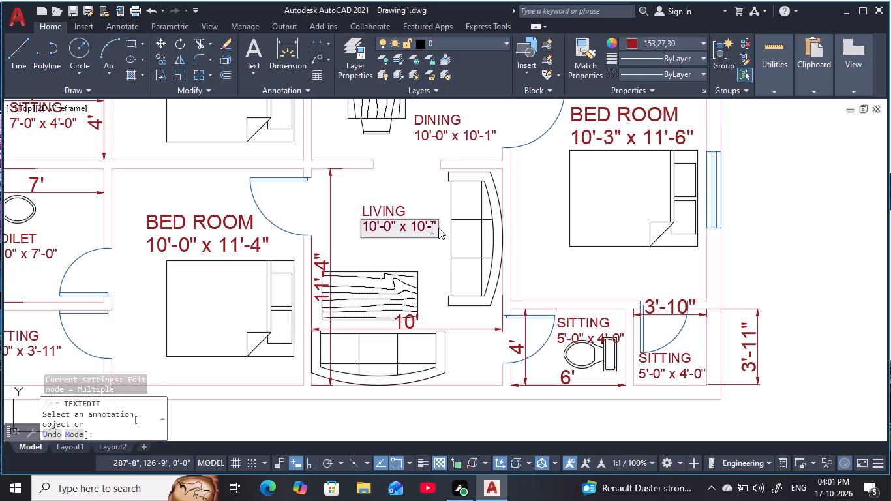
key("4")
left_click(423, 226)
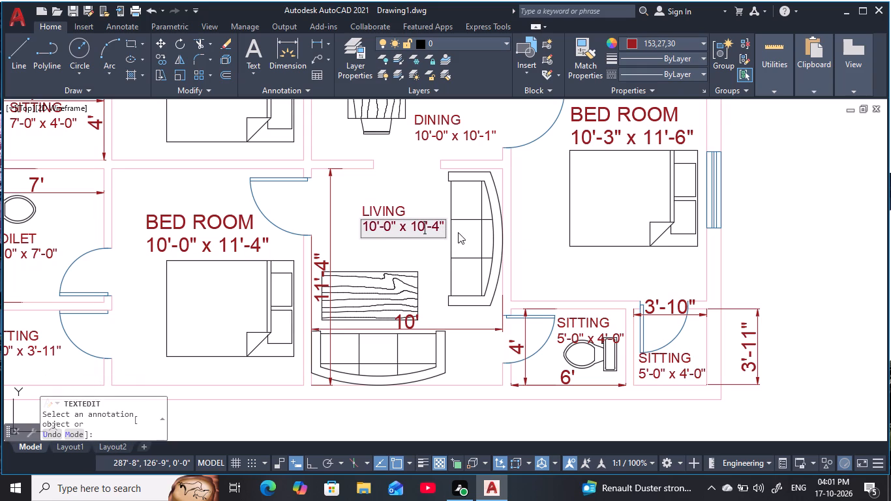
key("BackSpace")
key("BackSpace")
type("11")
key("Return")
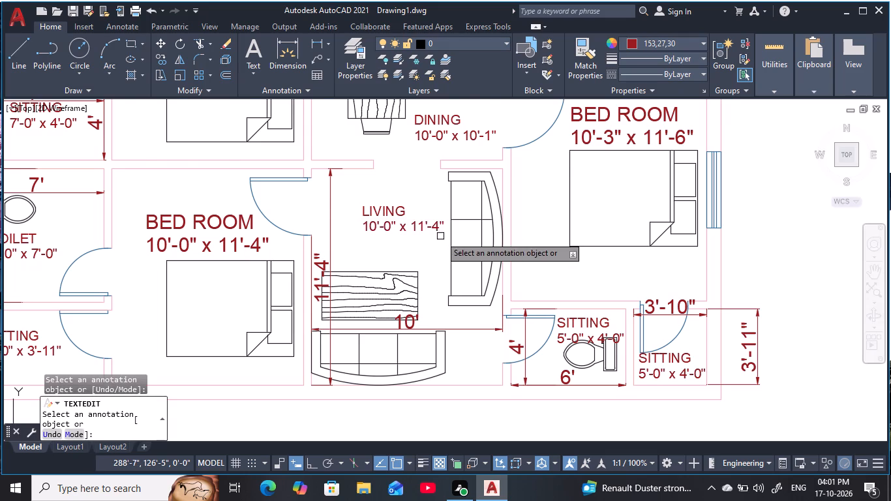
scroll(441, 236, "down", 1)
middle_click_drag(442, 237, 397, 256)
left_click(388, 309)
left_click(387, 314)
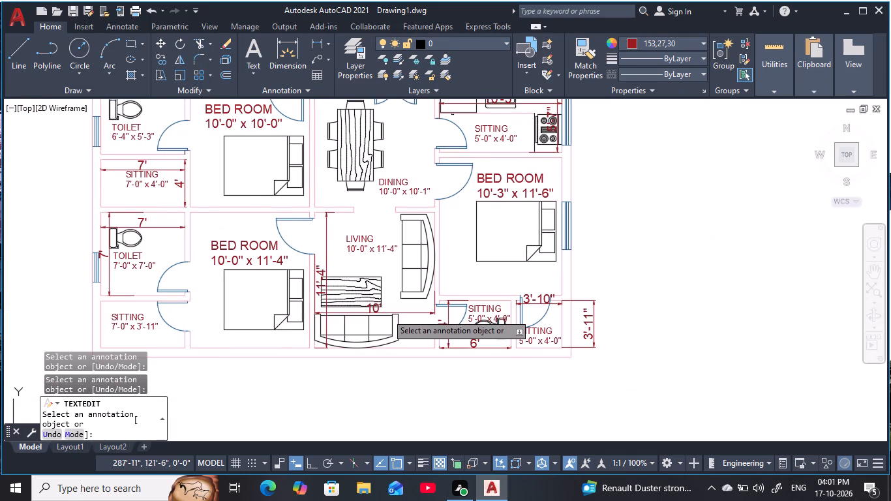
key("Escape")
key("Escape")
Erase the horizontal 10' and vertical 11'-4" dimensions in the living room.
left_click(400, 312)
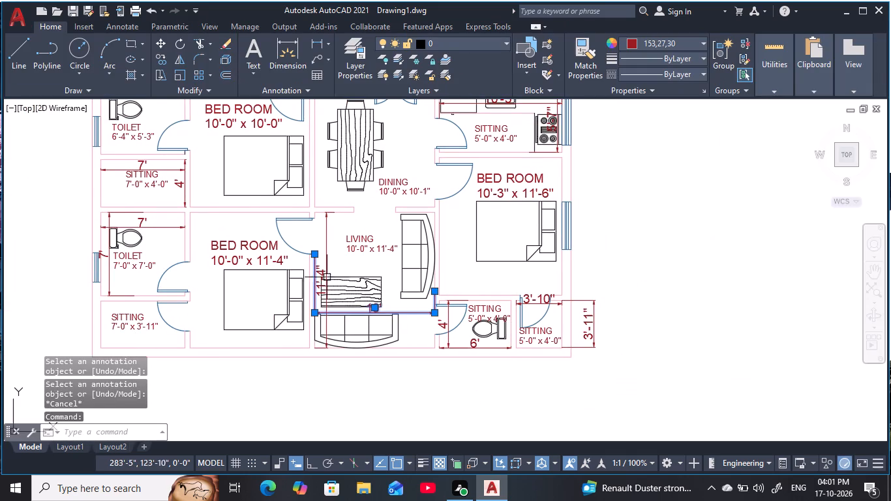
left_click(328, 254)
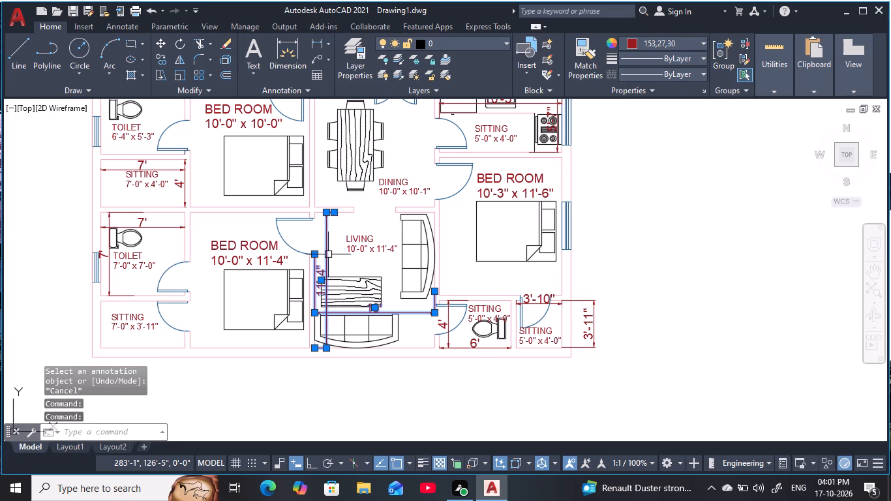
key("e")
key("space")
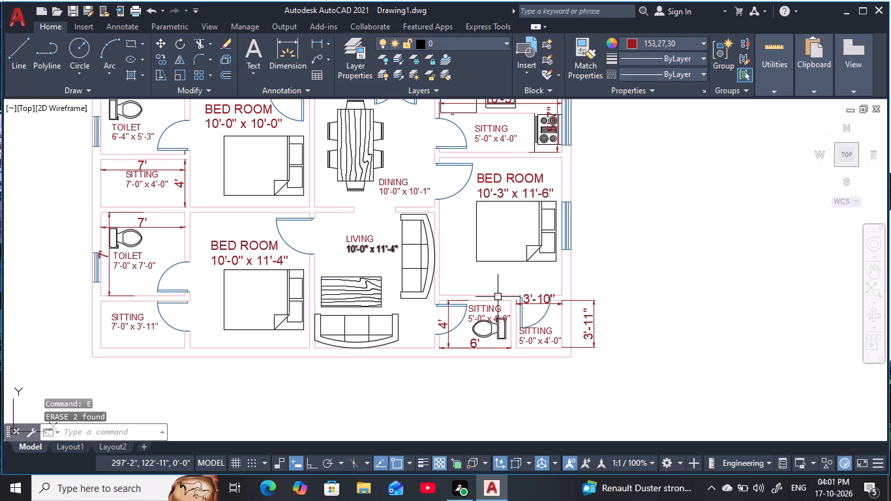
Rename the SITTING label above the toilet fixture, in the small room beside the living room, to TOILET.
middle_click_drag(498, 297, 492, 290)
scroll(481, 311, "up", 1)
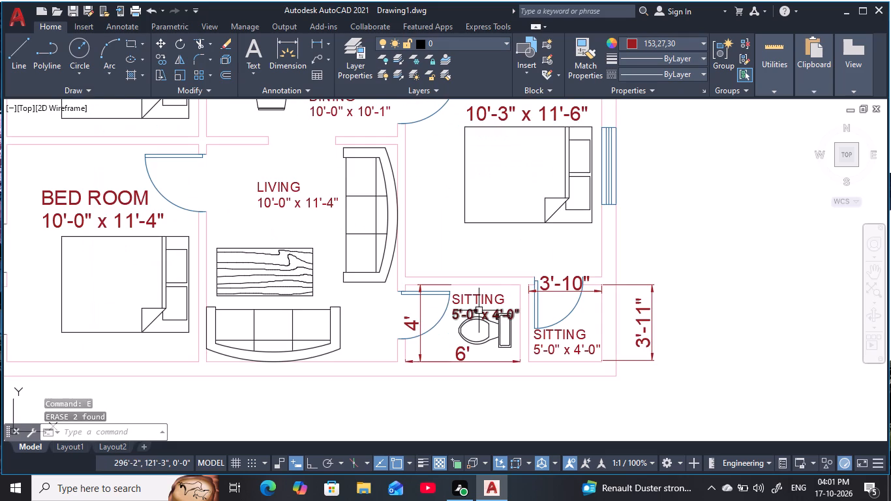
scroll(479, 311, "down", 1)
scroll(479, 311, "up", 2)
middle_click_drag(479, 311, 422, 248)
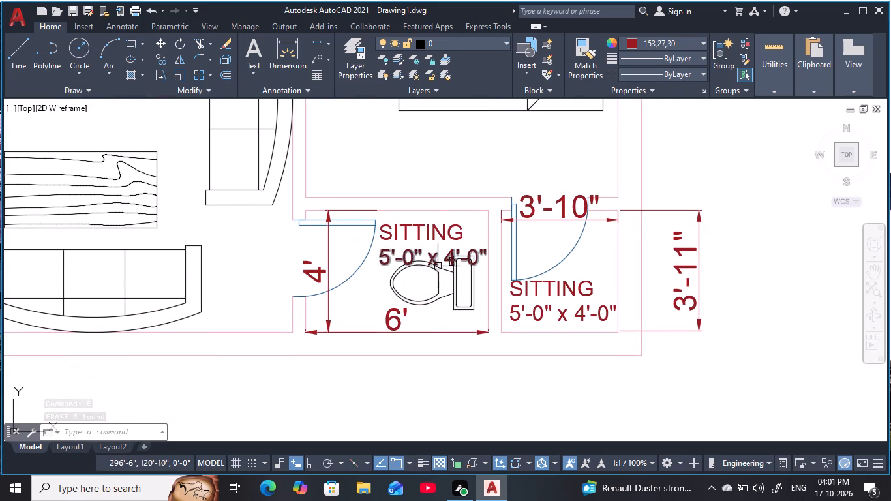
double_click(434, 236)
key("BackSpace")
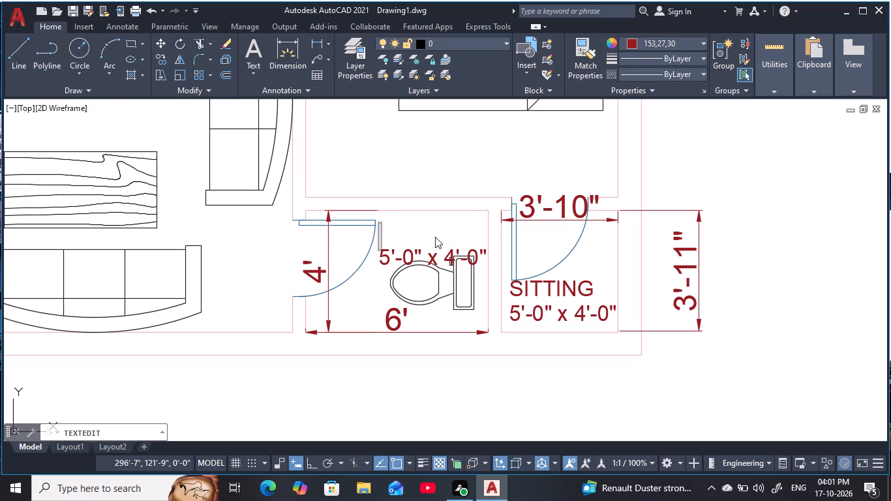
type("TOIL")
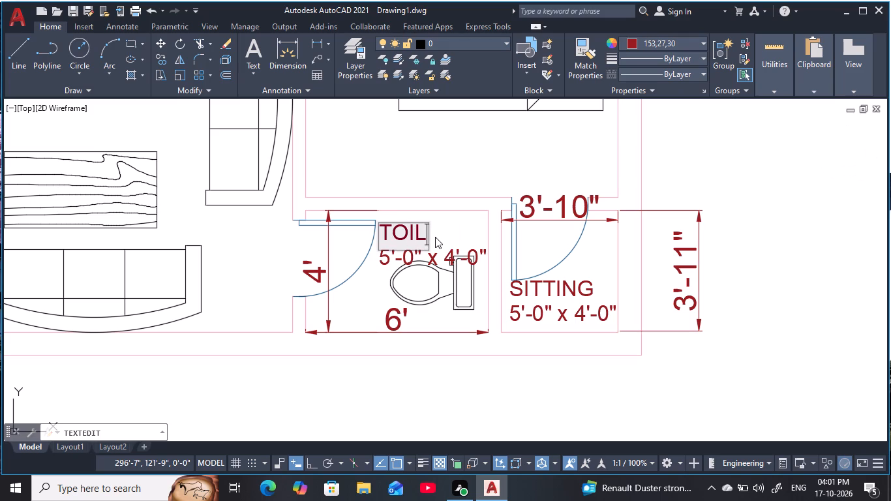
type("ET")
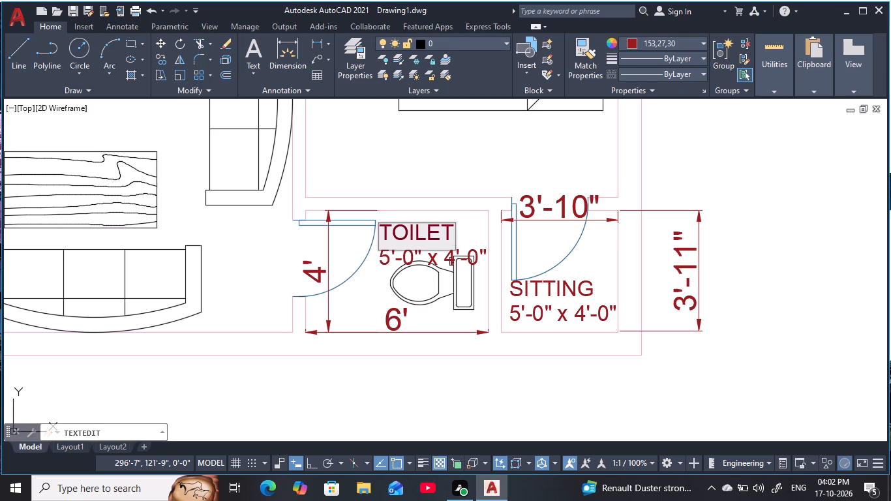
key("Return")
Change the size text under the TOILET label beside the living room to 6'-0" x 4'-0".
double_click(475, 261)
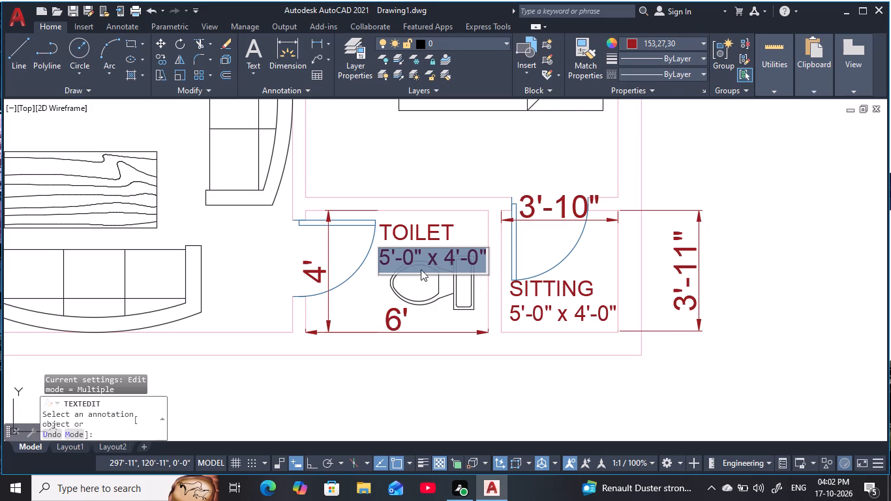
left_click(389, 260)
key("BackSpace")
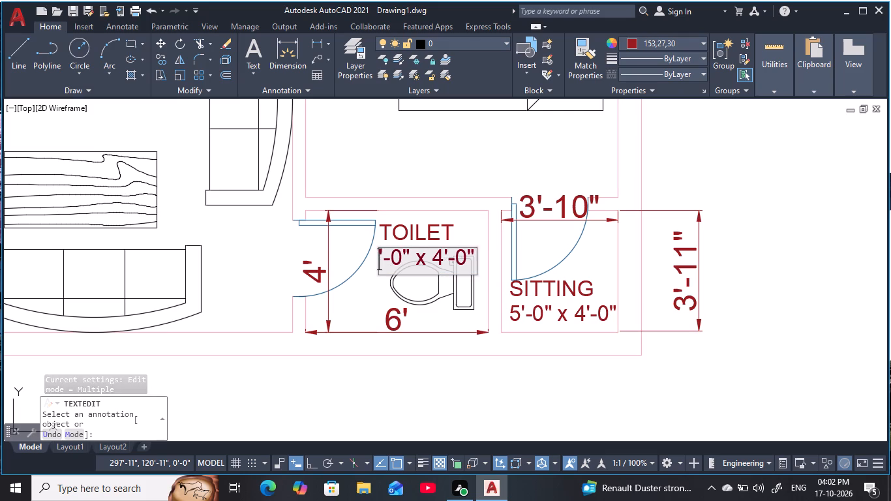
key("6")
key("Return")
Change the size text under the SITTING label in the small corner room beside that toilet to 3'-10" x 3'-11".
middle_click_drag(503, 281, 423, 257)
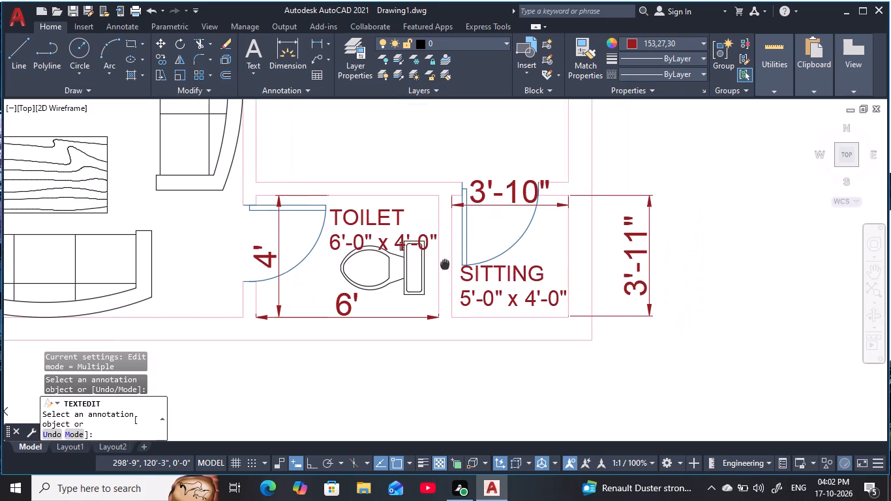
middle_click_drag(423, 257, 379, 246)
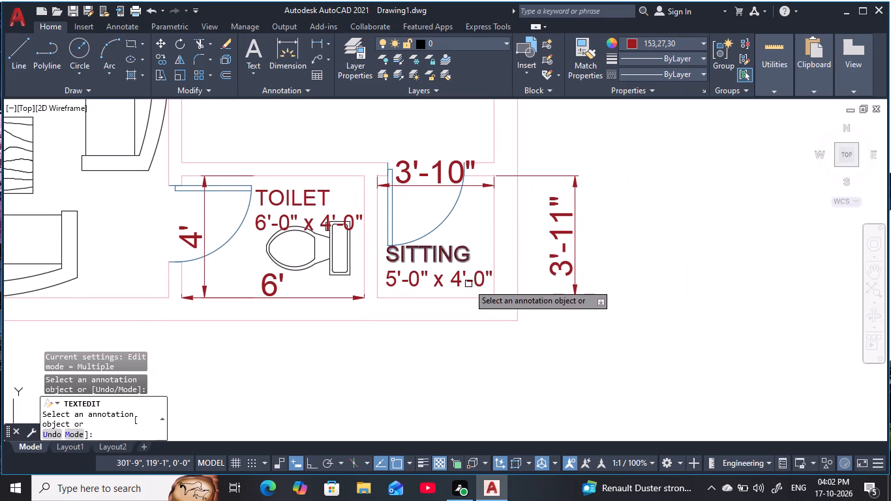
double_click(470, 284)
left_click(488, 284)
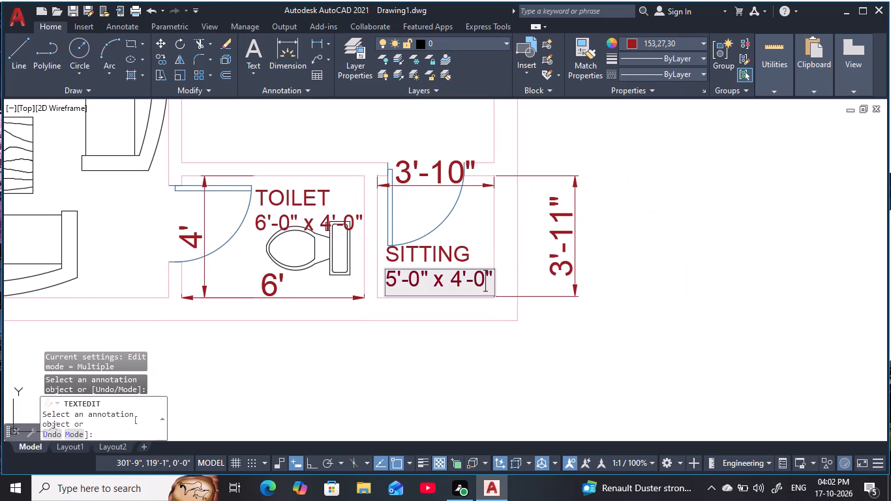
key("BackSpace")
type("11")
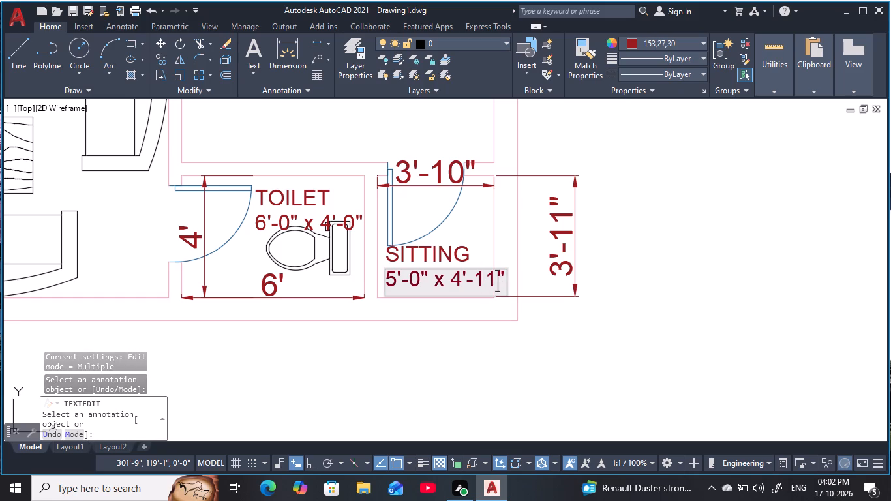
left_click(462, 279)
key("BackSpace")
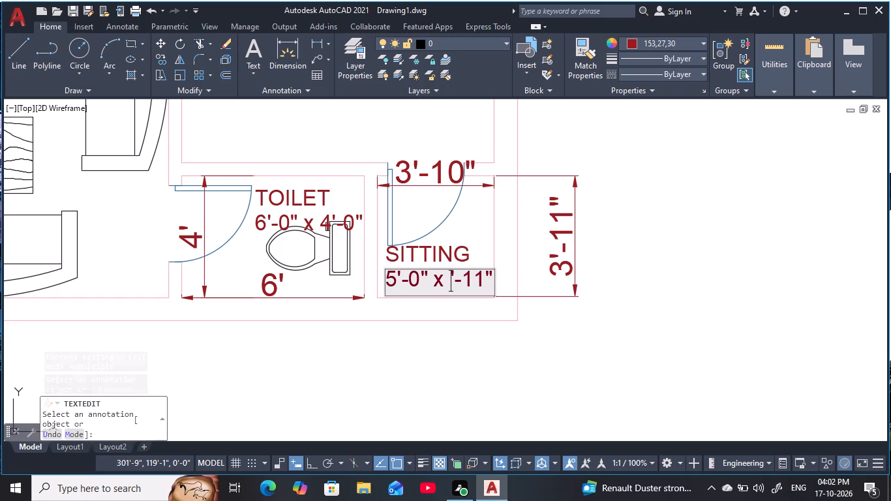
key("3")
left_click(419, 280)
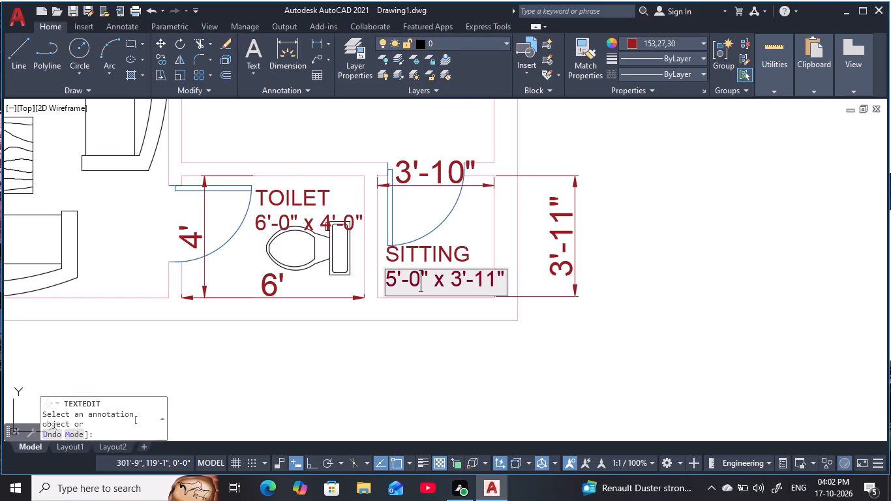
key("BackSpace")
type("10")
left_click(395, 279)
left_click(400, 279)
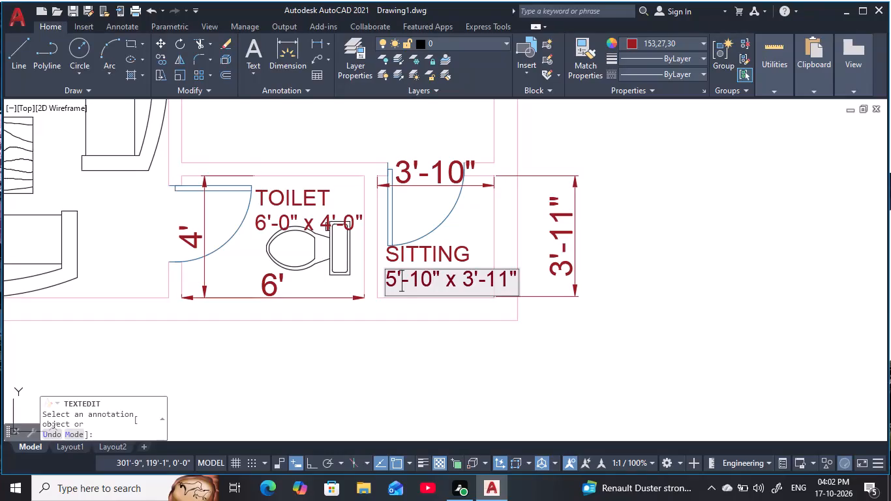
left_click(399, 279)
key("BackSpace")
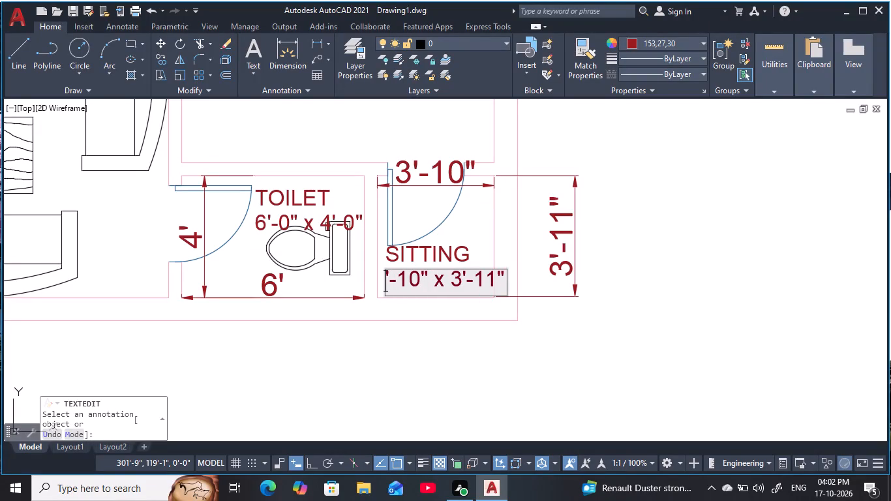
key("3")
key("Return")
Erase the horizontal 3'-10" and vertical 3'-11" dimensions of the small corner SITTING room.
scroll(419, 271, "down", 1)
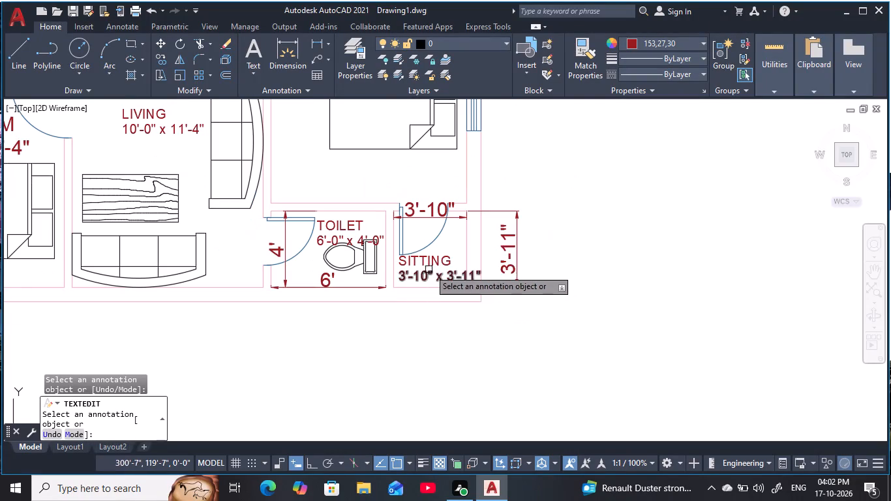
left_click(427, 219)
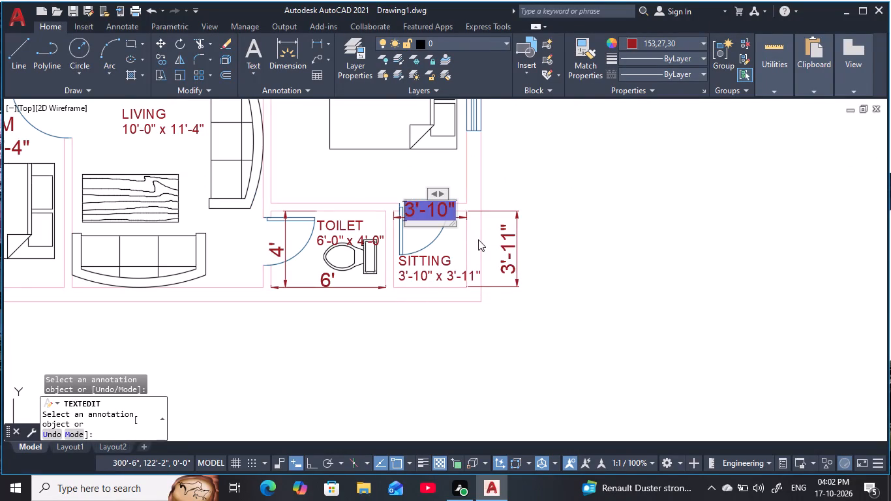
key("Escape")
key("Escape")
key("Escape")
key("Escape")
key("Escape")
key("Escape")
key("Escape")
key("Escape")
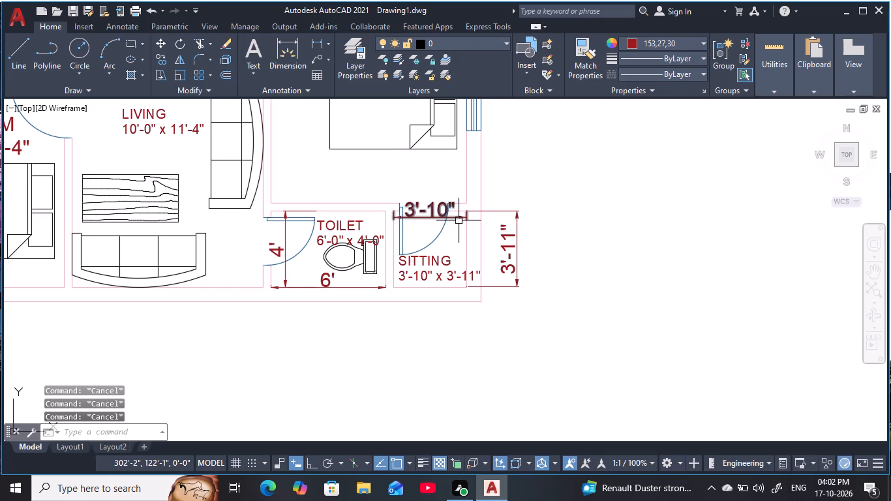
left_click(459, 220)
left_click(506, 213)
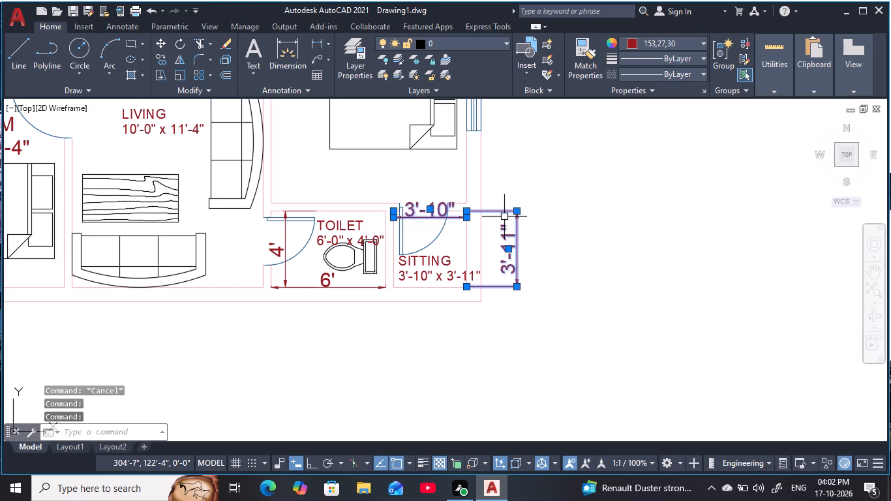
type("E")
key("space")
Rename the SITTING label in the room with the stove and sink, above the 10'-3" x 11'-6" bedroom, to KITCHEN.
scroll(458, 211, "down", 1)
middle_click_drag(452, 213, 447, 288)
scroll(449, 240, "down", 1)
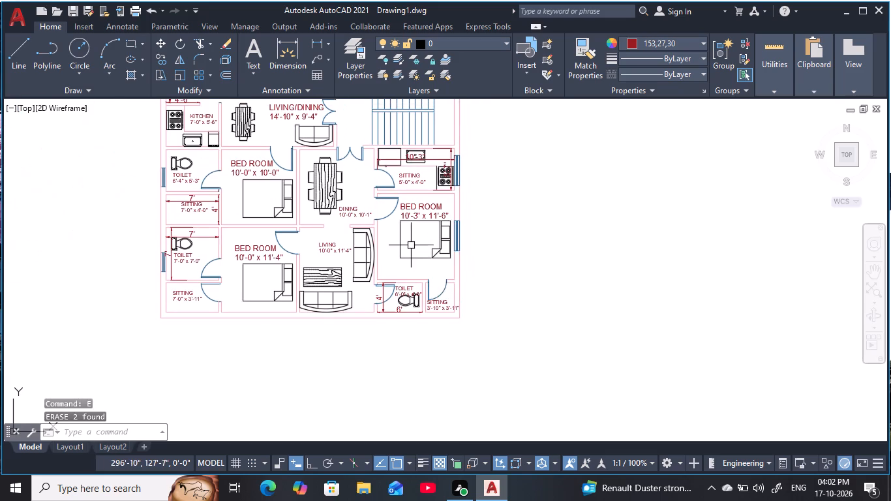
scroll(414, 242, "up", 2)
middle_click_drag(414, 244, 401, 261)
scroll(401, 260, "down", 1)
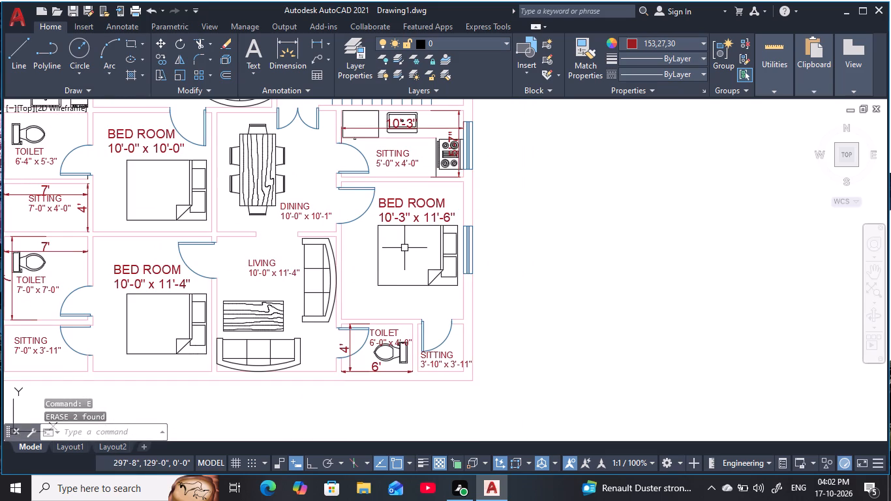
key("Escape")
key("Escape")
key("Escape")
key("Escape")
key("Escape")
key("Escape")
key("Escape")
middle_click_drag(345, 198, 333, 252)
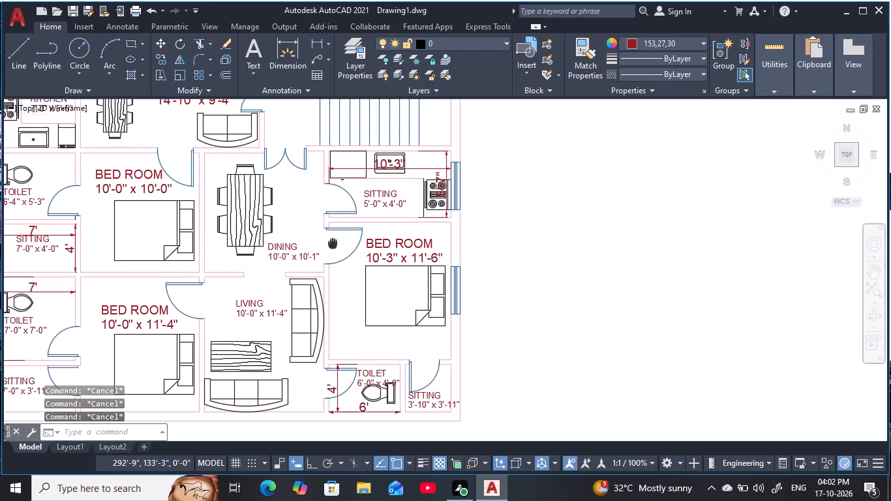
middle_click_drag(333, 252, 334, 275)
scroll(394, 235, "up", 2)
middle_click_drag(392, 234, 345, 258)
key("Escape")
double_click(347, 250)
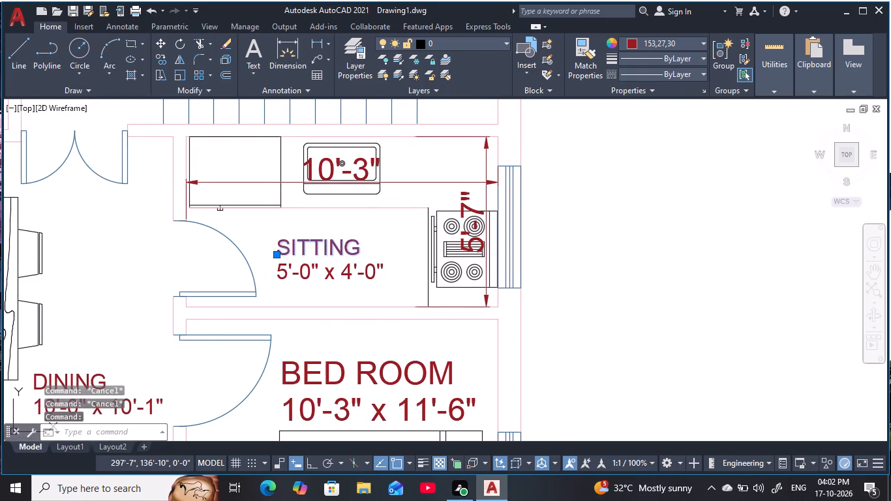
key("BackSpace")
type("KIT")
type("CHEN")
key("Return")
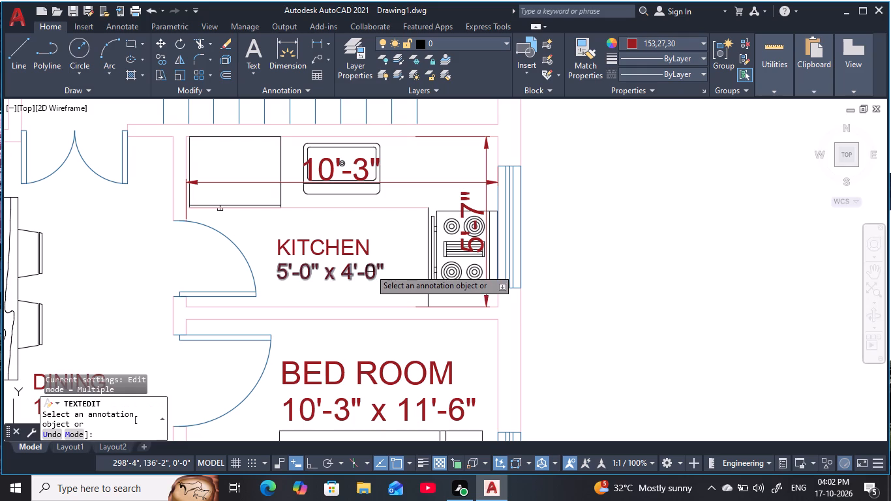
Change the size text under that KITCHEN label to 10'-3" x 5'-7".
double_click(370, 273)
left_click(380, 271)
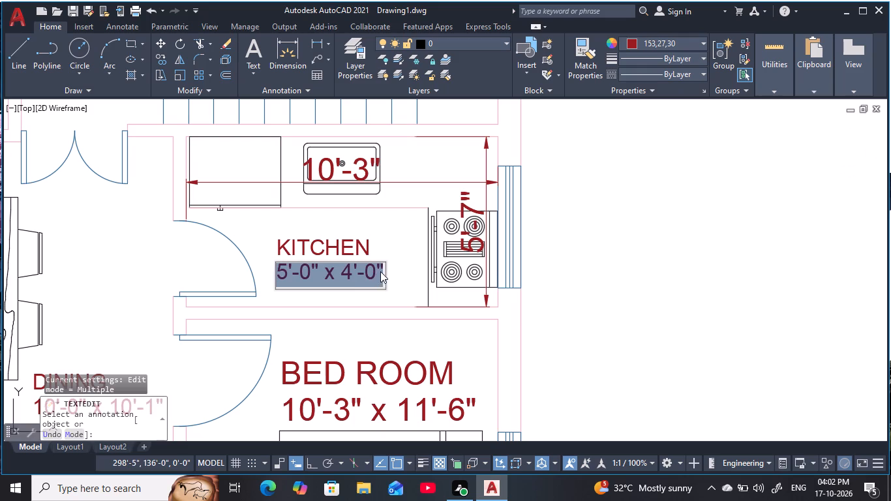
left_click(376, 272)
left_click(374, 275)
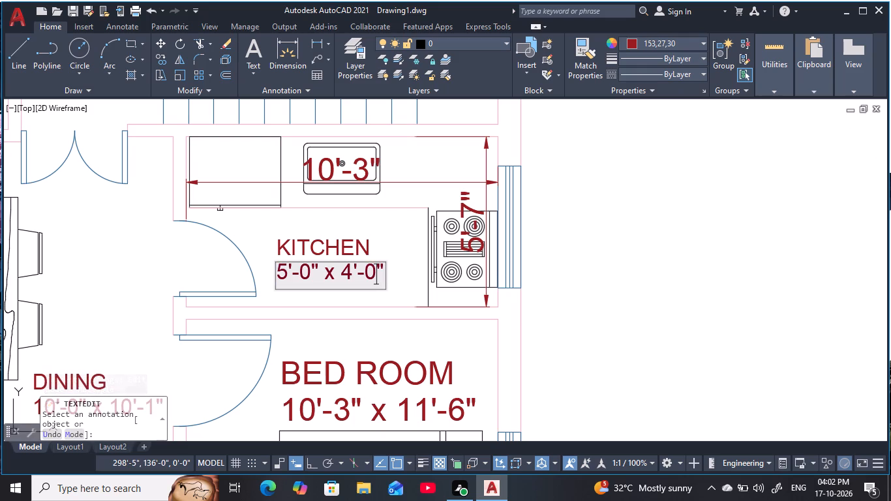
key("BackSpace")
key("7")
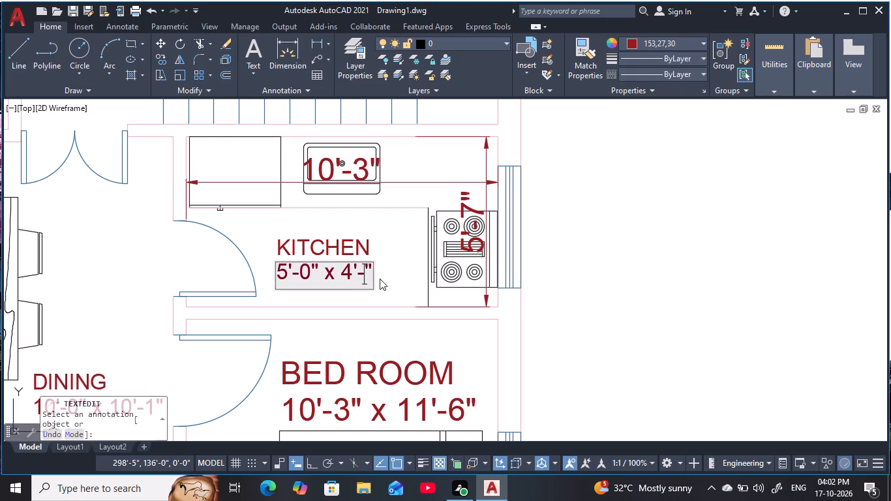
left_click(352, 271)
key("BackSpace")
key("5")
left_click(310, 272)
key("BackSpace")
key("3")
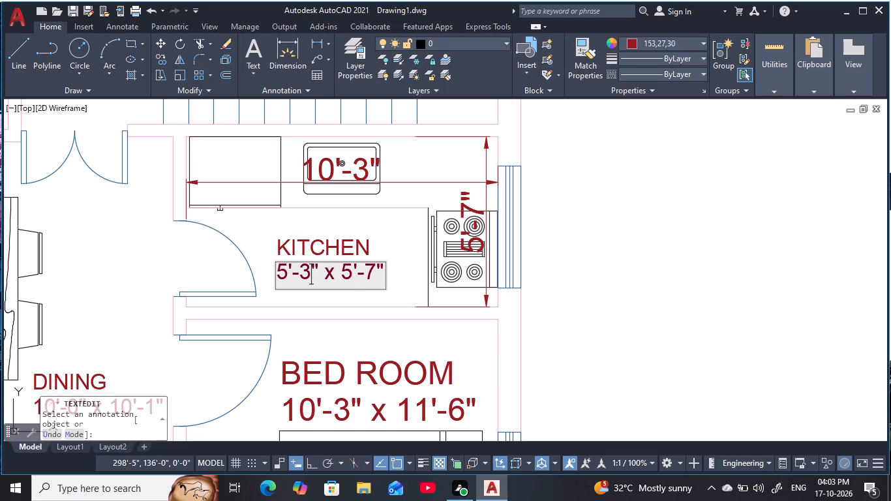
left_click(288, 272)
key("BackSpace")
type("10")
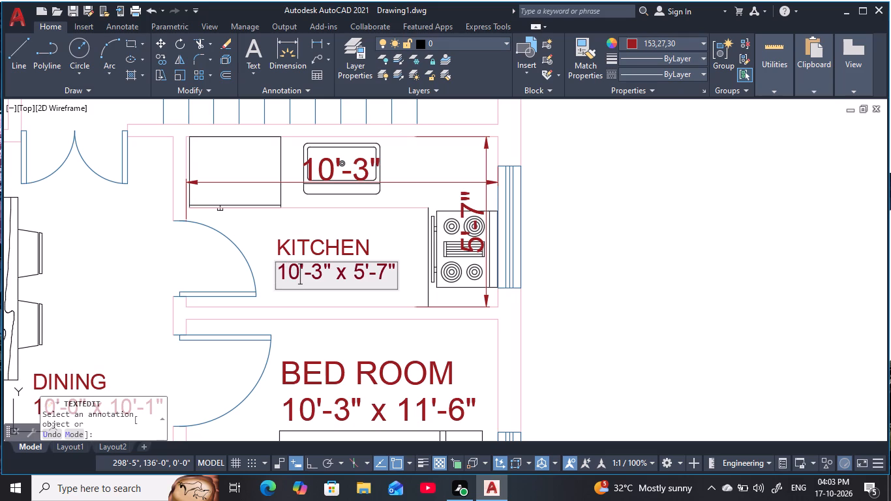
key("Return")
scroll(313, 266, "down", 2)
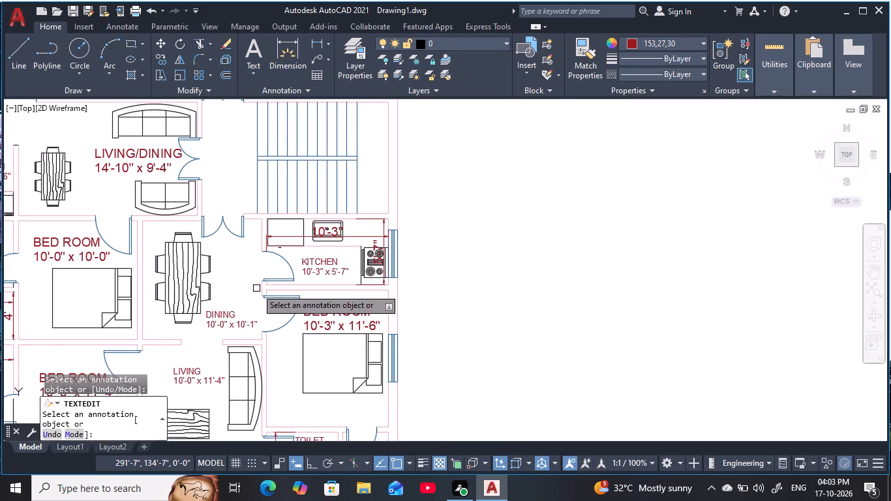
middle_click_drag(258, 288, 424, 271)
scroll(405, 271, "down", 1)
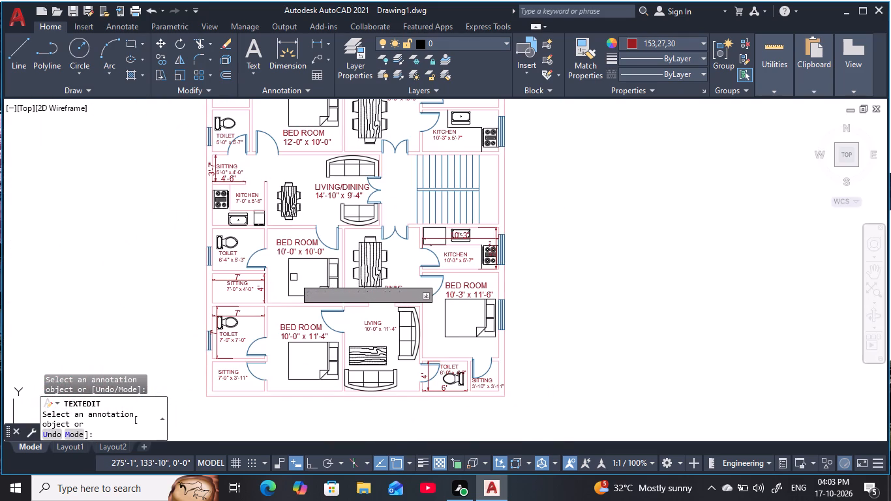
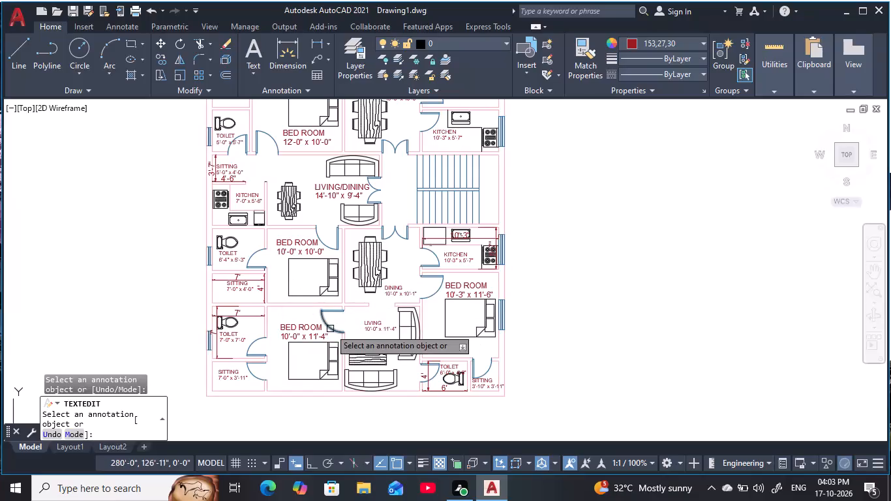
Erase the vertical 4' and horizontal 6' dimensions in the 6'-0" x 4'-0" TOILET.
scroll(359, 329, "up", 1)
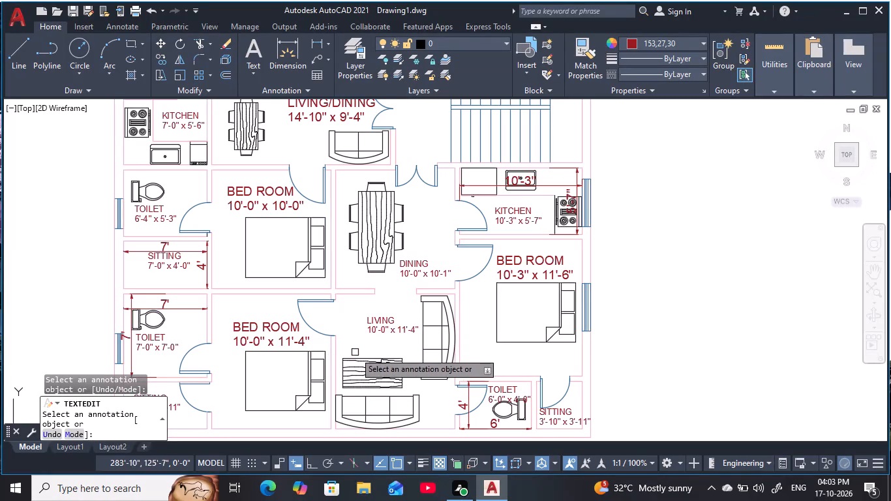
middle_click_drag(384, 349, 375, 314)
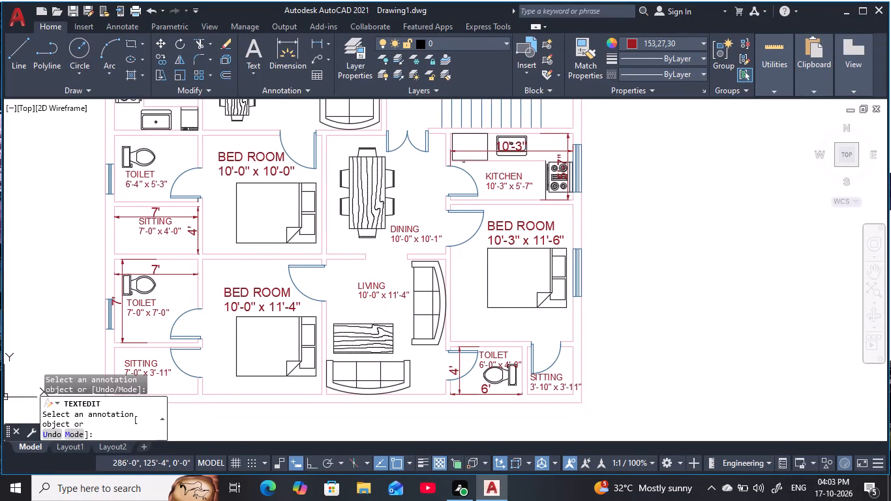
middle_click_drag(375, 314, 393, 314)
scroll(485, 382, "up", 3)
middle_click_drag(484, 379, 483, 377)
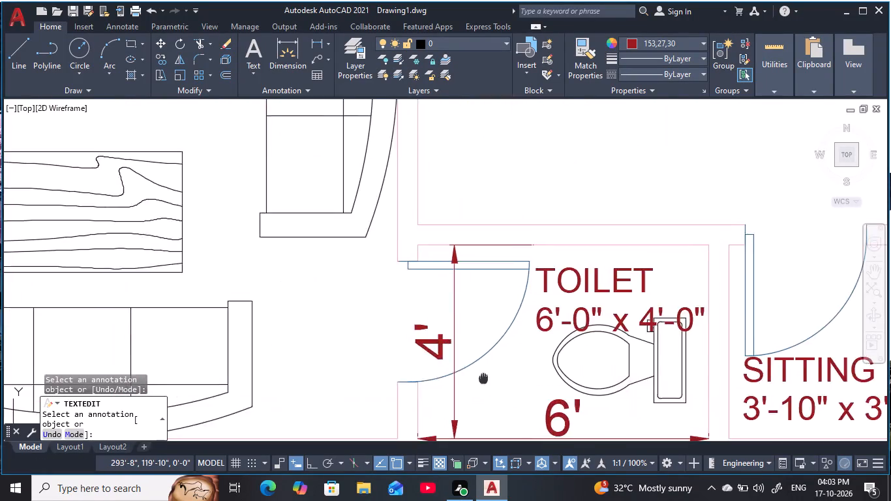
middle_click_drag(483, 377, 418, 312)
left_click(385, 339)
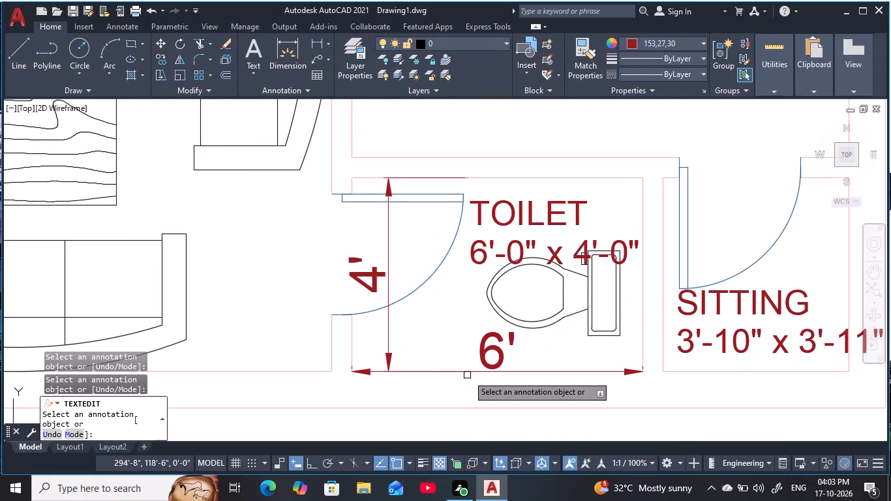
left_click(539, 372)
key("Escape")
key("Escape")
key("Escape")
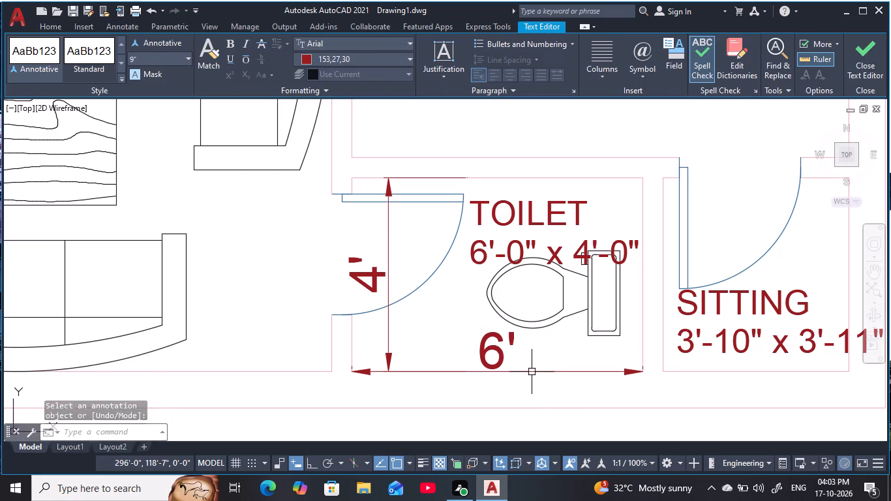
key("Escape")
left_click(532, 372)
left_click(391, 326)
type("E")
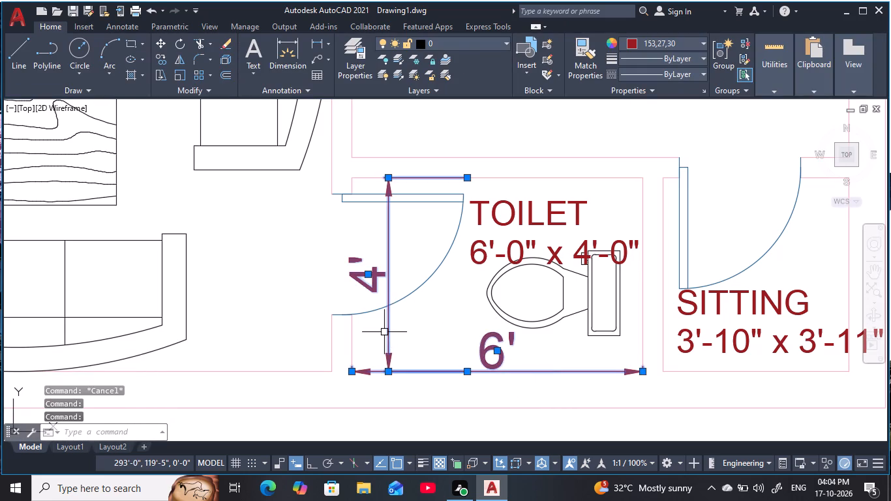
key("space")
Erase the horizontal 7' and vertical 4' dimensions of the 7'-0" x 4'-0" SITTING room.
scroll(421, 331, "down", 2)
middle_click_drag(422, 335, 423, 371)
scroll(417, 369, "down", 1)
middle_click_drag(432, 329, 455, 384)
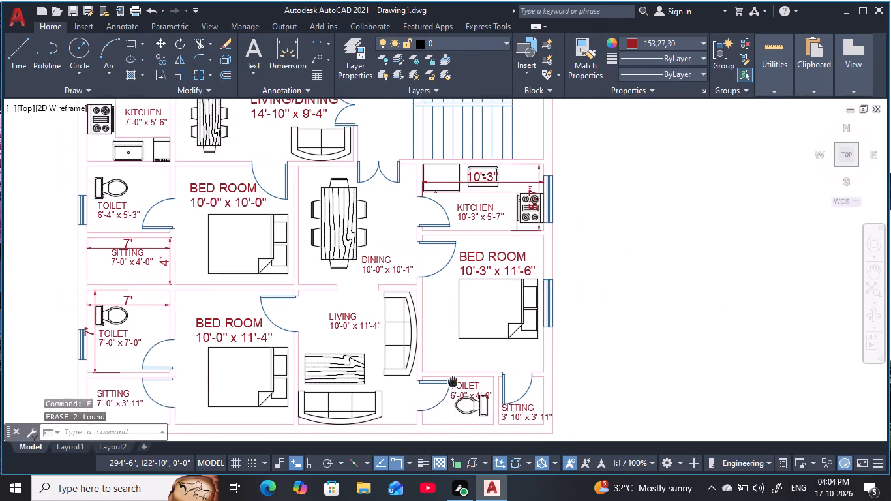
middle_click_drag(455, 384, 460, 380)
scroll(157, 264, "up", 2)
middle_click_drag(175, 266, 304, 269)
left_click(303, 241)
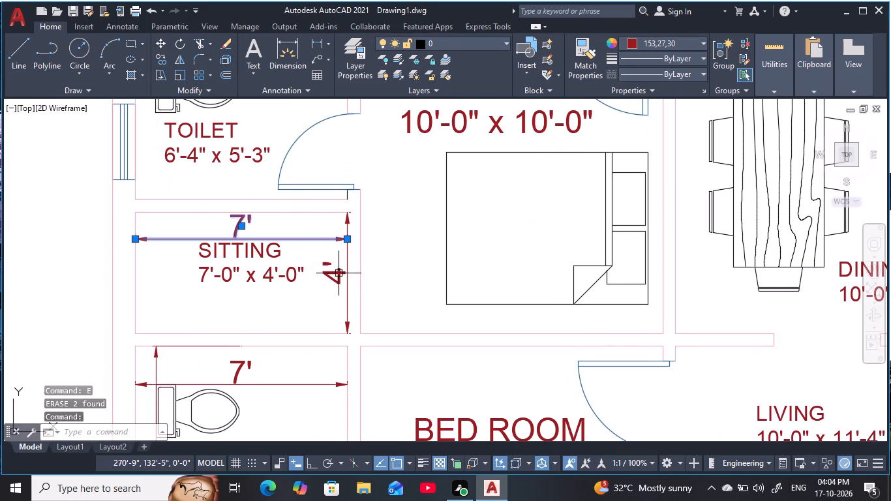
left_click(348, 295)
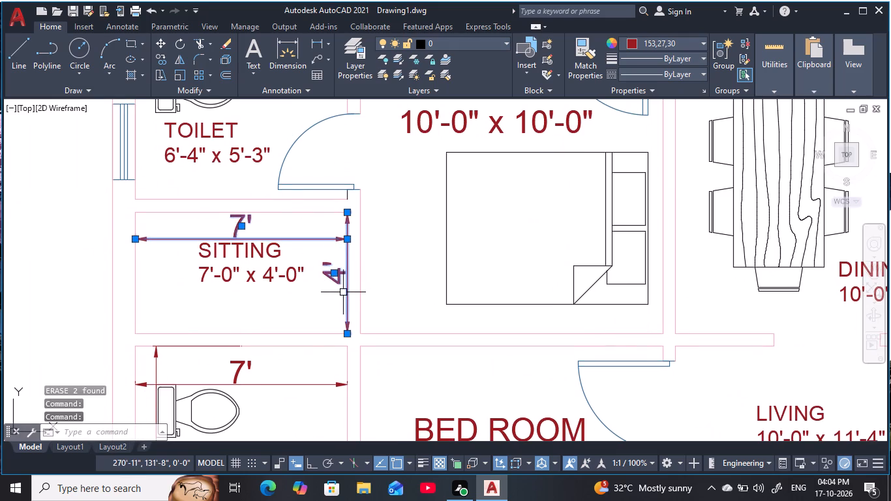
type("E")
key("space")
Copy the BED ROOM label of the 10'-0" x 10'-0" bedroom into the passage between the LIVING/DINING room and the staircase.
scroll(326, 275, "down", 2)
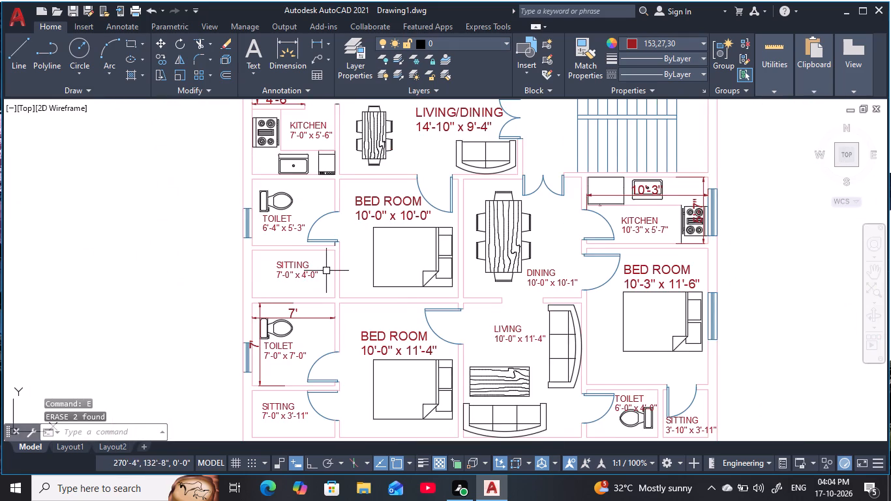
middle_click_drag(331, 278, 213, 298)
scroll(436, 273, "down", 1)
middle_click_drag(427, 279, 427, 280)
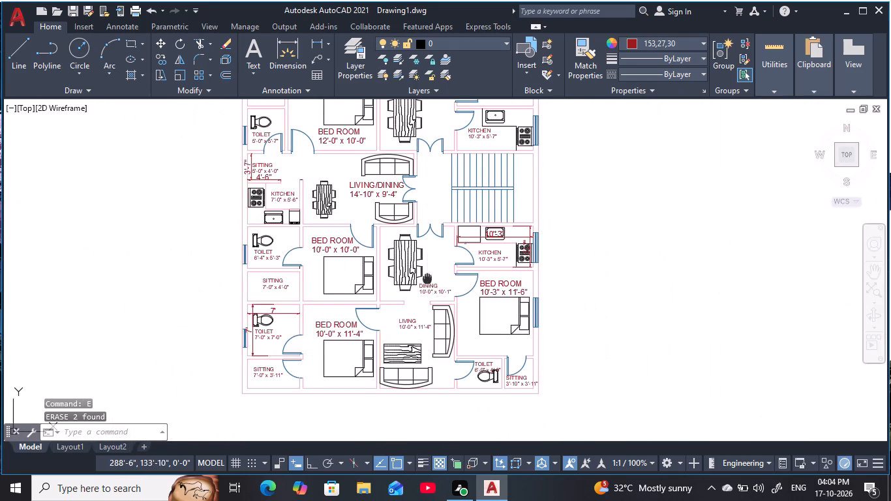
middle_click_drag(427, 280, 408, 314)
scroll(417, 286, "up", 2)
middle_click_drag(393, 271, 397, 339)
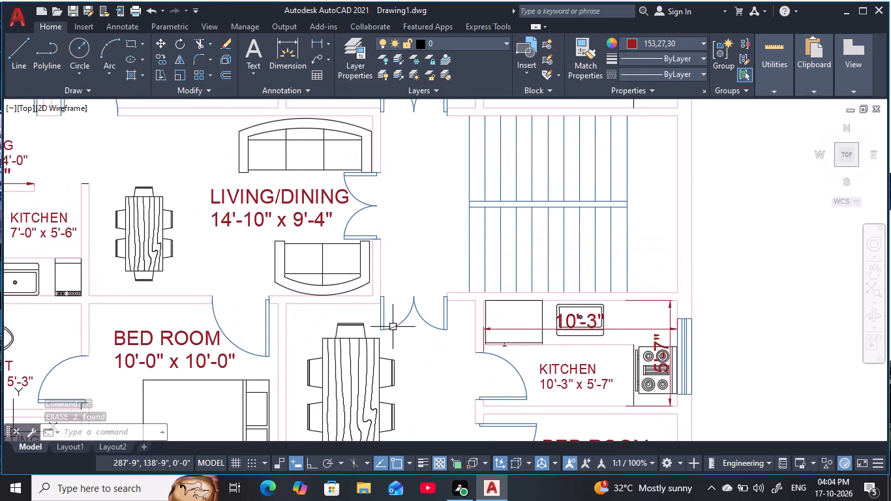
left_click(196, 337)
key("c")
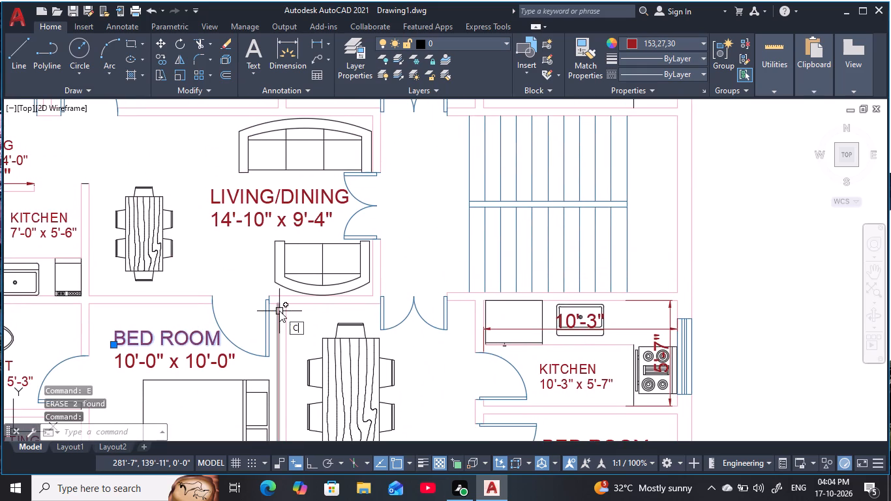
type("O")
key("space")
left_click(190, 340)
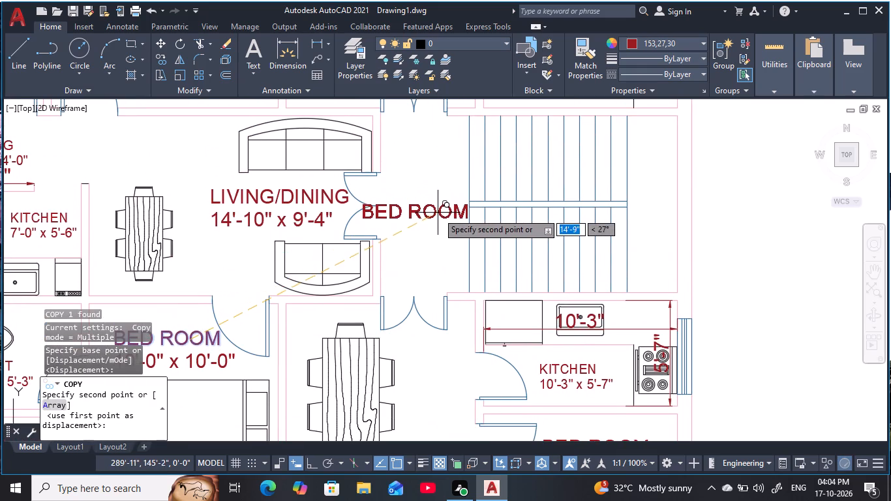
left_click(441, 213)
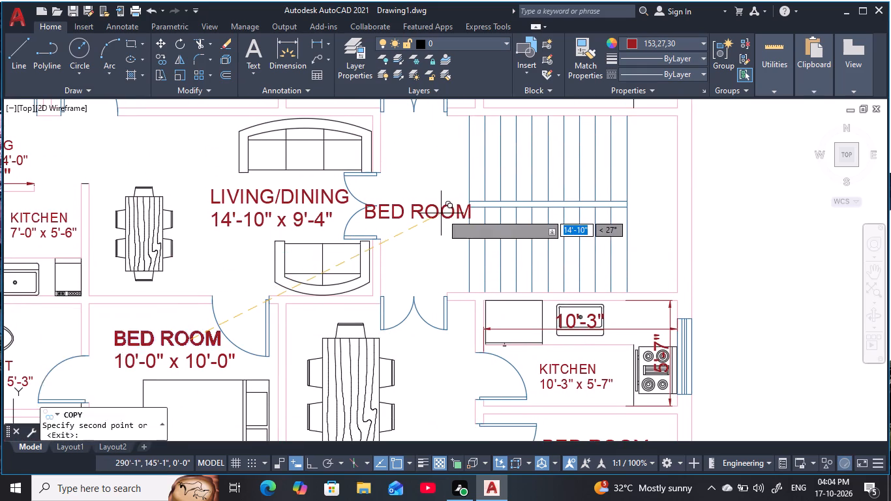
double_click(443, 215)
key("Escape")
key("Escape")
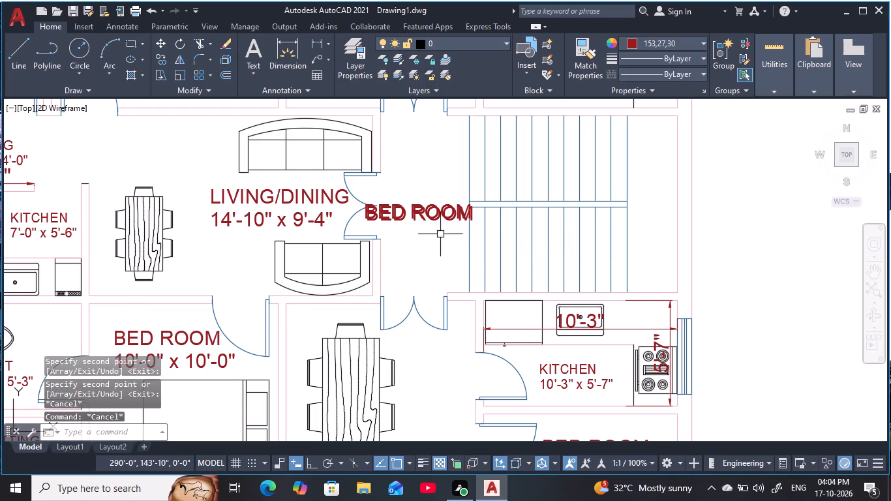
Erase the extra overlapping BED ROOM copy in the passage beside the staircase.
key("Escape")
left_click(449, 219)
type("E")
key("space")
Change the copied BED ROOM text in the passage beside the staircase to LOBBY.
triple_click(449, 217)
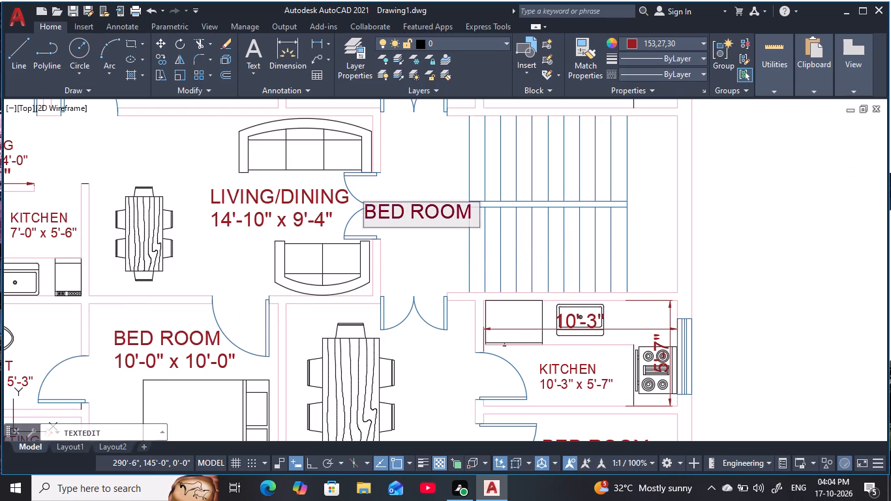
key("Right")
key("BackSpace")
key("BackSpace")
key("BackSpace")
key("BackSpace")
key("BackSpace")
key("BackSpace")
key("BackSpace")
key("BackSpace")
key("BackSpace")
key("BackSpace")
key("BackSpace")
key("BackSpace")
key("BackSpace")
key("BackSpace")
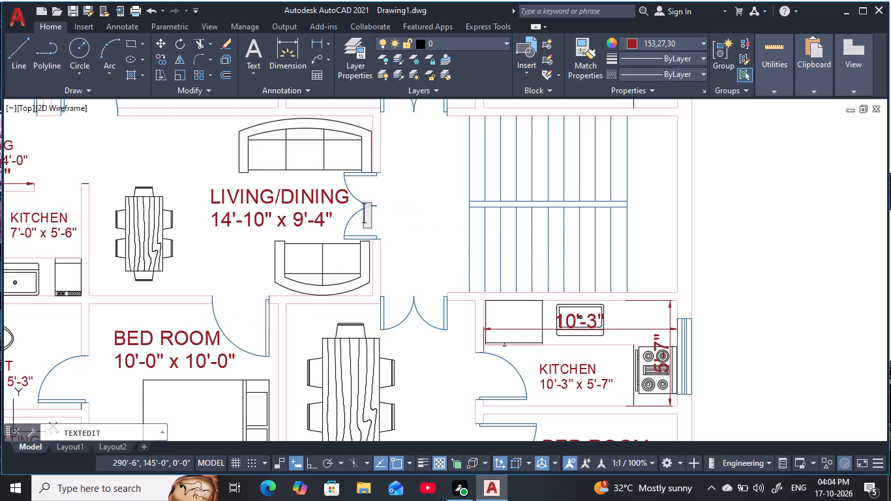
type("LO")
type("BBY")
key("Return")
left_click(419, 213)
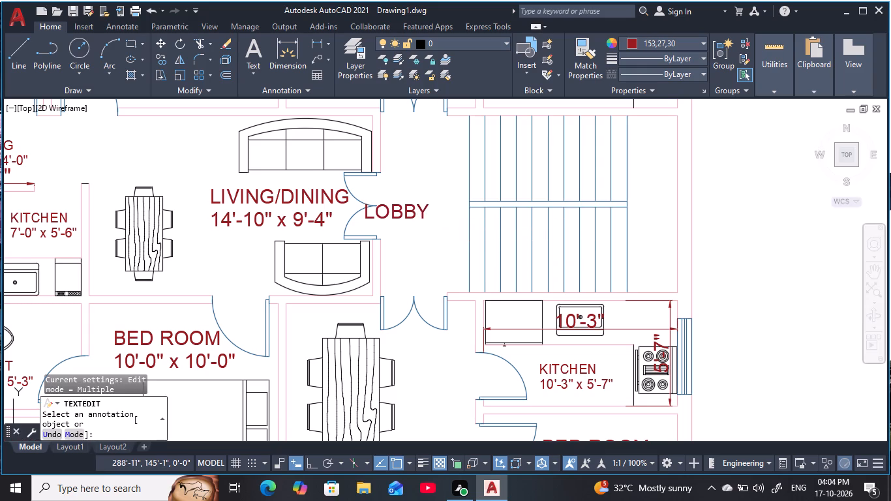
key("Escape")
key("Escape")
key("Escape")
key("Escape")
Rotate the LOBBY label 90° with Ortho on so it reads vertically along the passage.
left_click(427, 212)
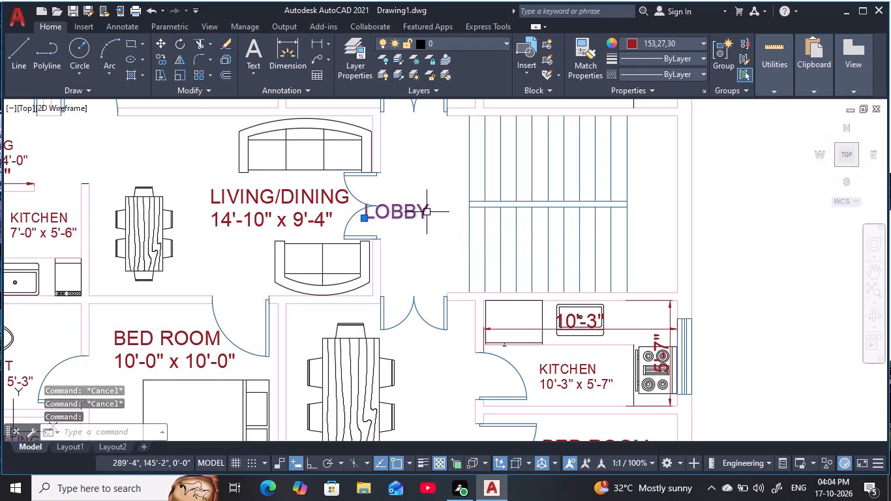
type("RO")
key("space")
left_click(427, 212)
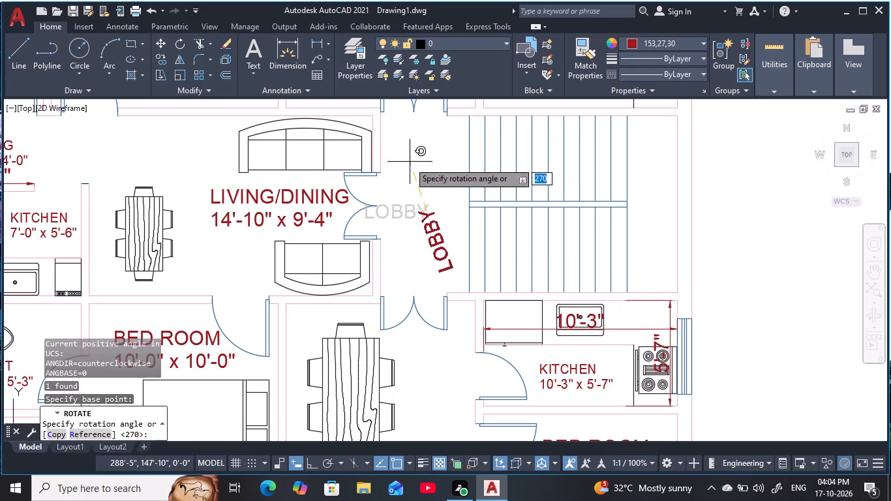
key("F8")
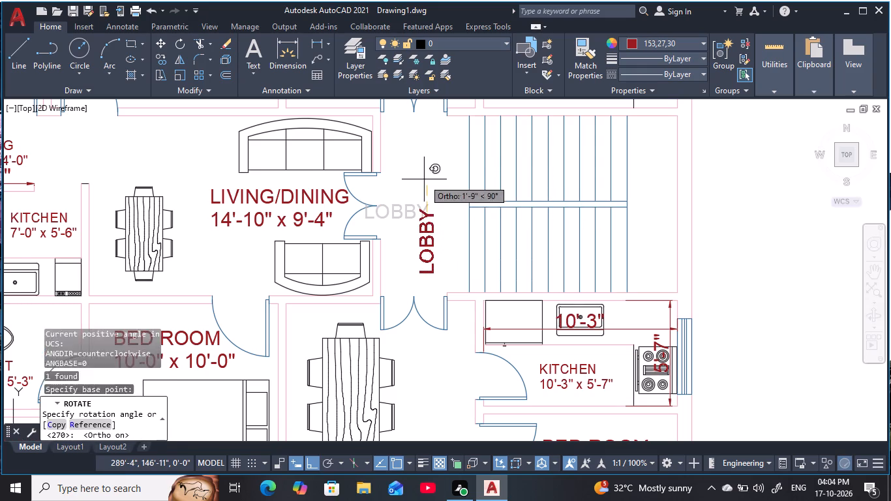
left_click(424, 179)
Move the vertical LOBBY label to the middle of the passage between the LIVING/DINING double door and the staircase.
left_click(430, 220)
type("M")
key("space")
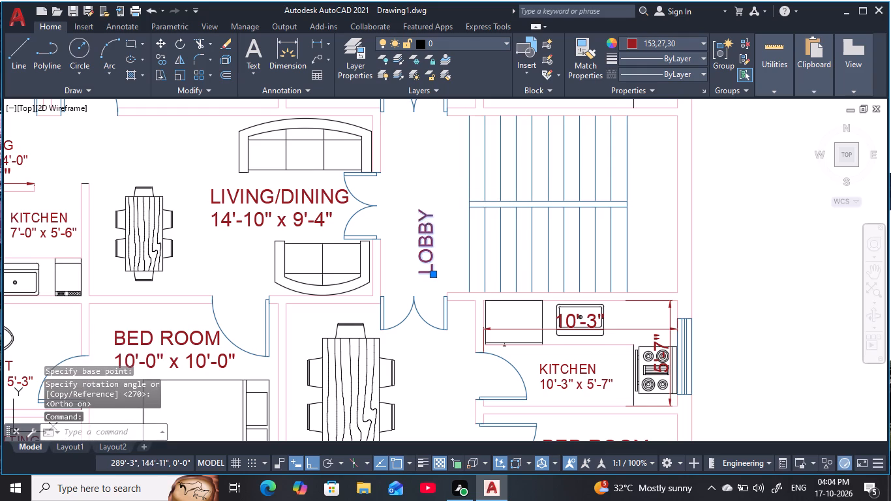
left_click(429, 243)
left_click(421, 215)
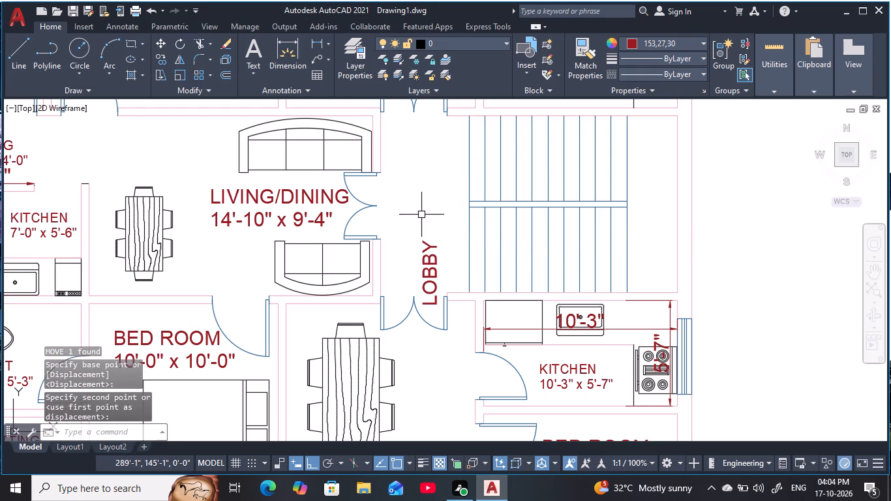
left_click(436, 267)
type("M")
key("space")
left_click(430, 256)
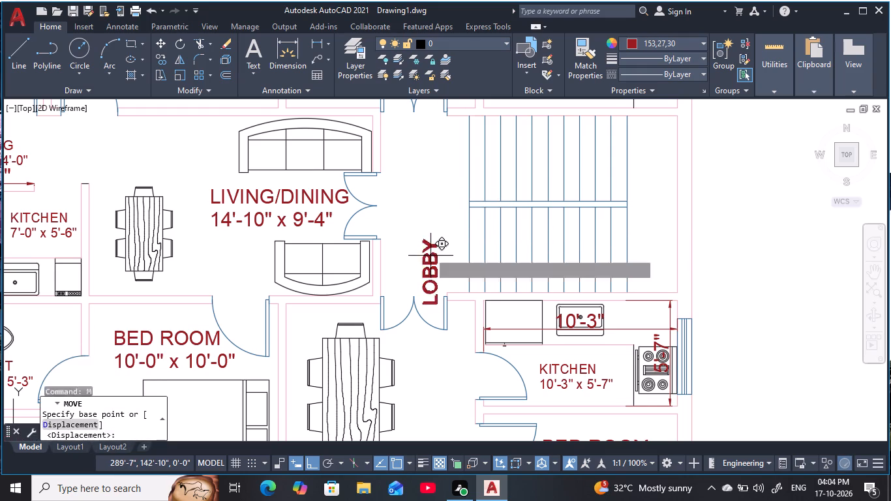
left_click(424, 190)
key("Escape")
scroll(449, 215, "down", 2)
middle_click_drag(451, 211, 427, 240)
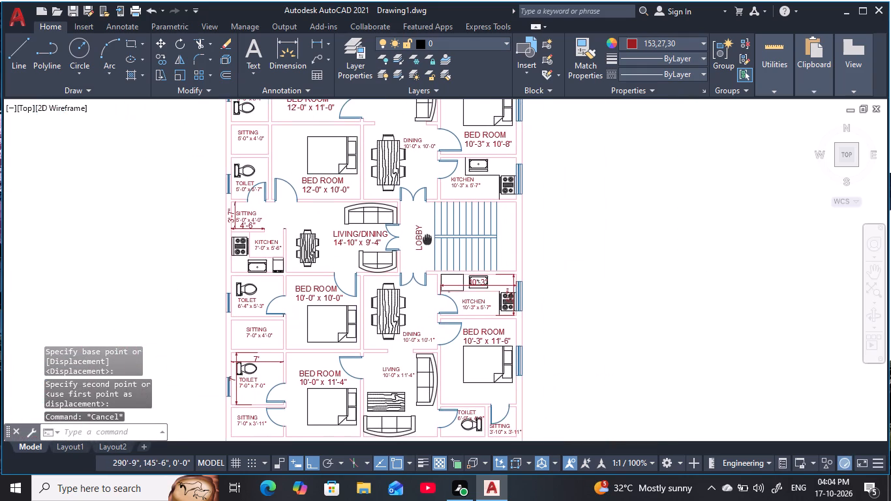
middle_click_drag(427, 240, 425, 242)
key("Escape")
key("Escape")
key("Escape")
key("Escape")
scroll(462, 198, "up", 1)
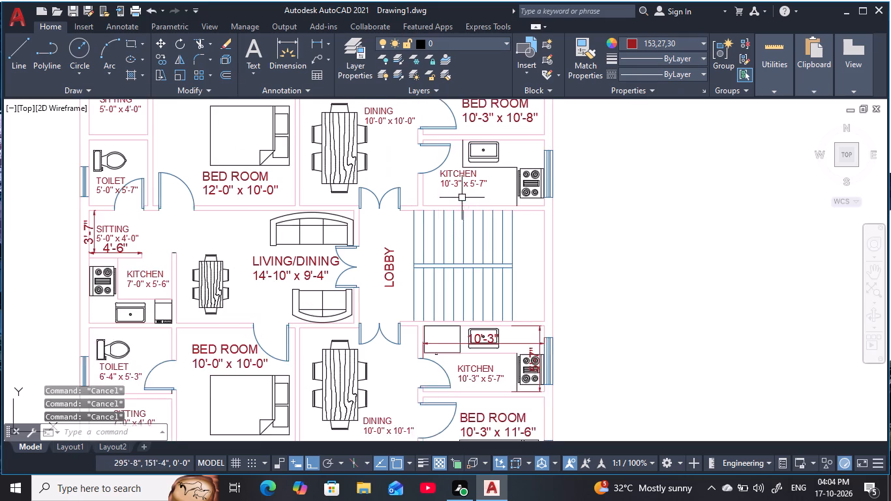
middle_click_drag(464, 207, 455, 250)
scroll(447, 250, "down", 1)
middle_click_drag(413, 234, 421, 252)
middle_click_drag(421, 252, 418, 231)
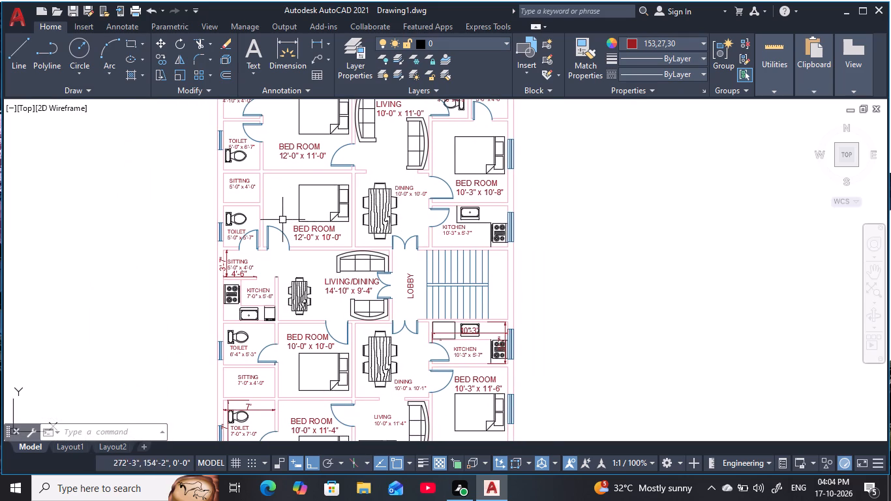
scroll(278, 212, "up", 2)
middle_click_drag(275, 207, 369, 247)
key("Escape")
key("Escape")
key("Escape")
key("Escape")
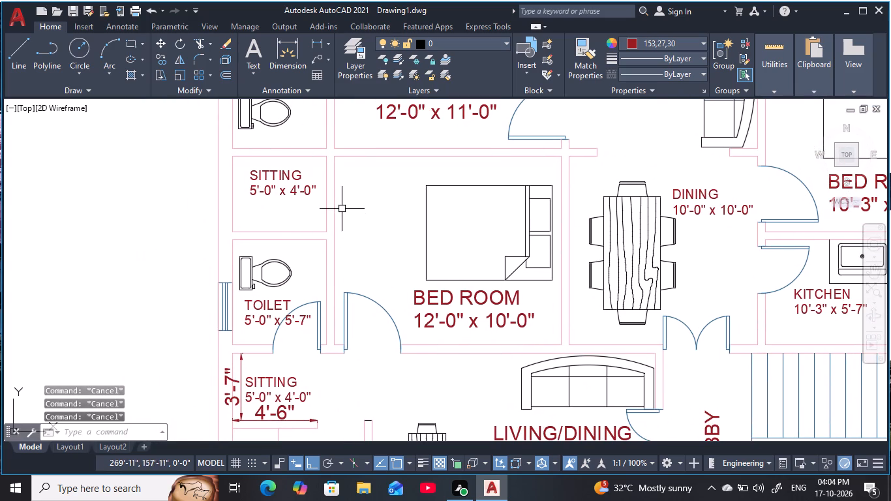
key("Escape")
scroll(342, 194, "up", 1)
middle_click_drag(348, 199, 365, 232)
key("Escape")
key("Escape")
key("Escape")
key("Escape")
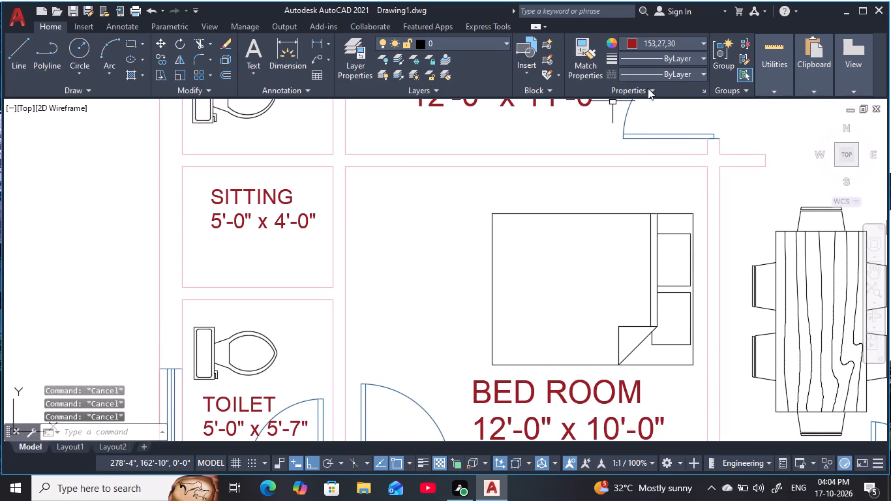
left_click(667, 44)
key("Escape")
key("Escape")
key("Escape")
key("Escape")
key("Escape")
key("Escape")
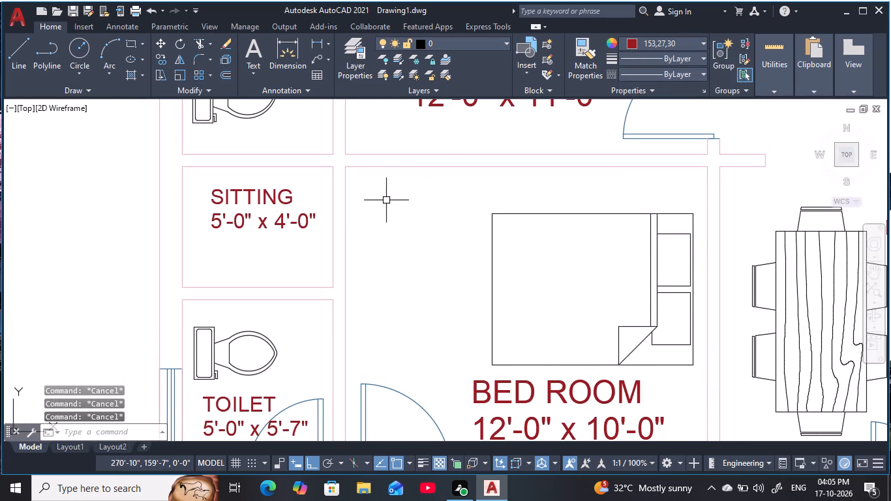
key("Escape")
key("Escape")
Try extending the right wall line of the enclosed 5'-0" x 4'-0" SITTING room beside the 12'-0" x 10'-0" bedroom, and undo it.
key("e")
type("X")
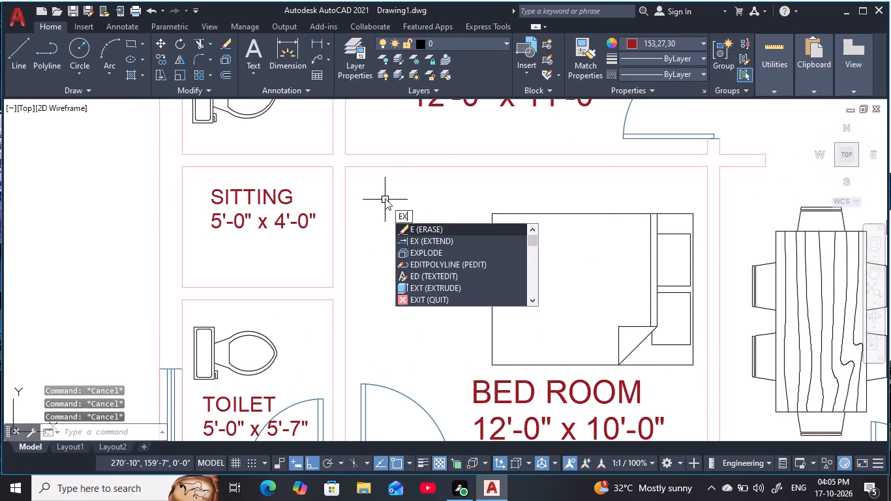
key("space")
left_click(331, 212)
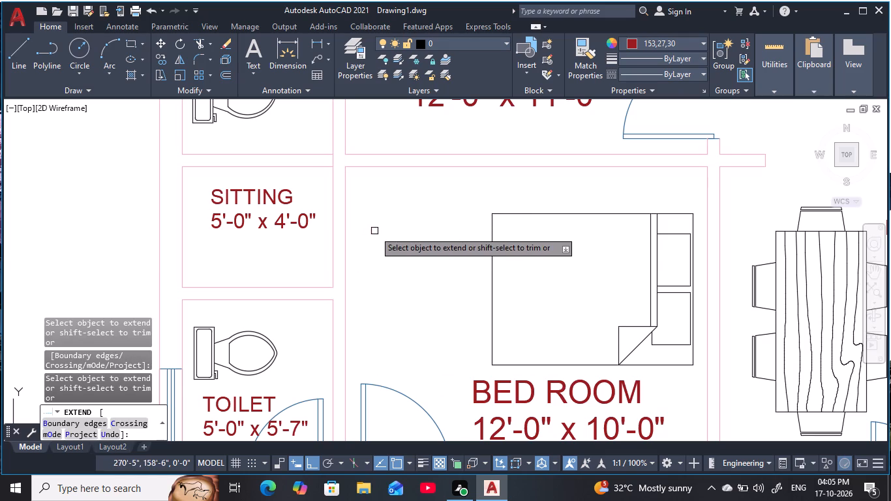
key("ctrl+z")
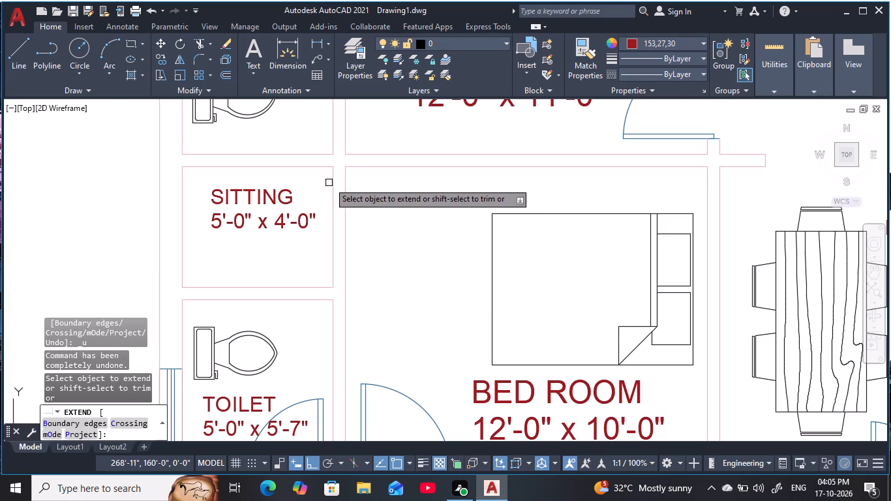
Extend the upper and lower wall lines of the 5'-0" x 4'-0" SITTING room to the adjoining 12'-0" x 10'-0" bedroom's wall line.
left_click(321, 167)
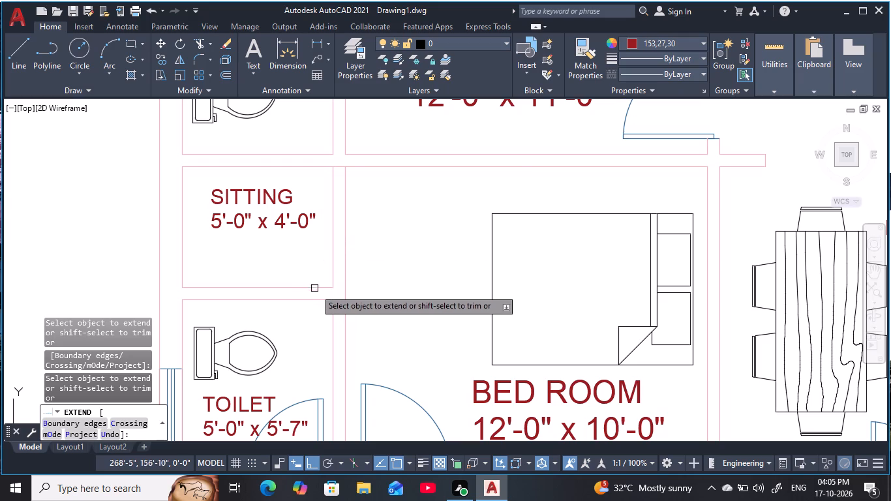
left_click(316, 290)
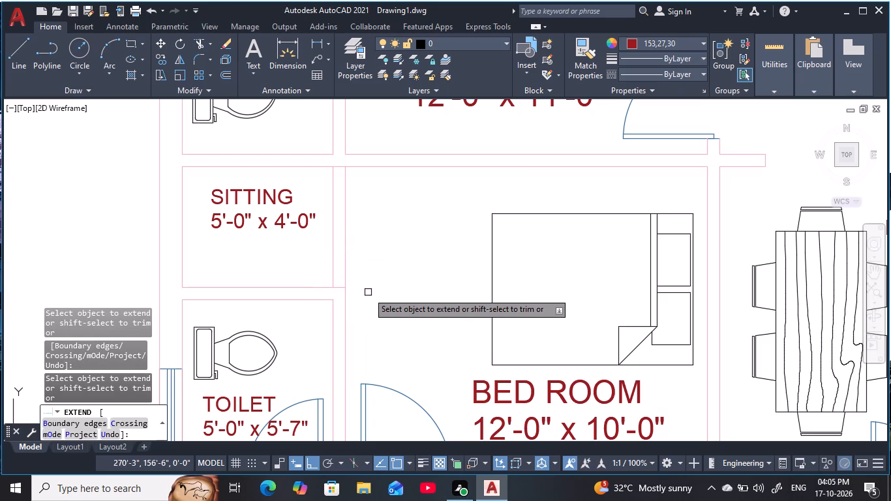
key("Escape")
key("Escape")
key("Escape")
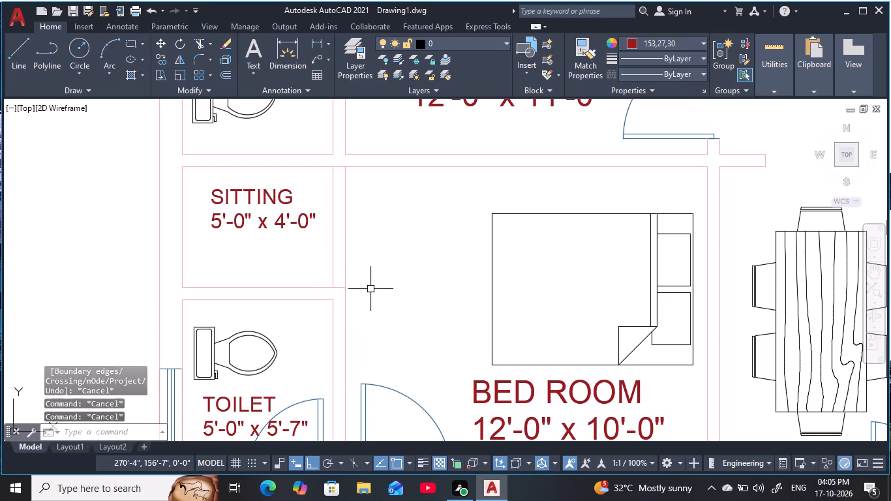
key("Escape")
Trim away both vertical wall lines between the 5'-0" x 4'-0" SITTING room and the 12'-0" x 10'-0" bedroom.
type("TR")
key("space")
left_click(366, 250)
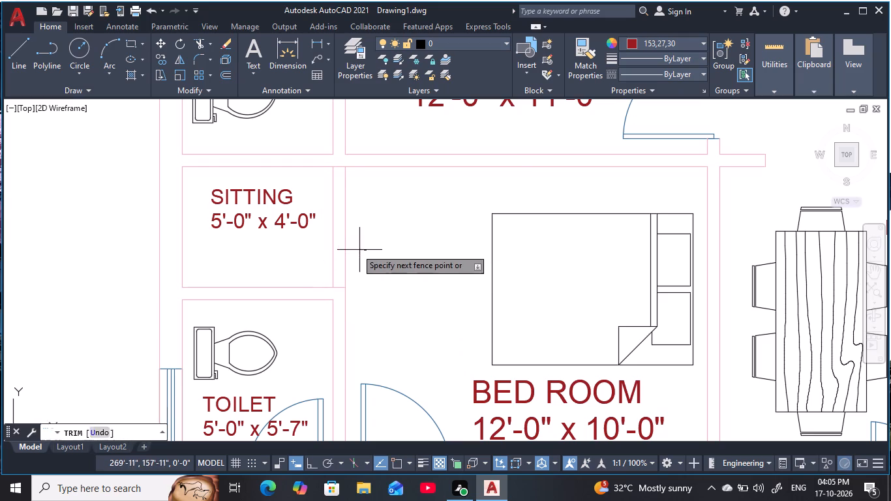
left_click(327, 248)
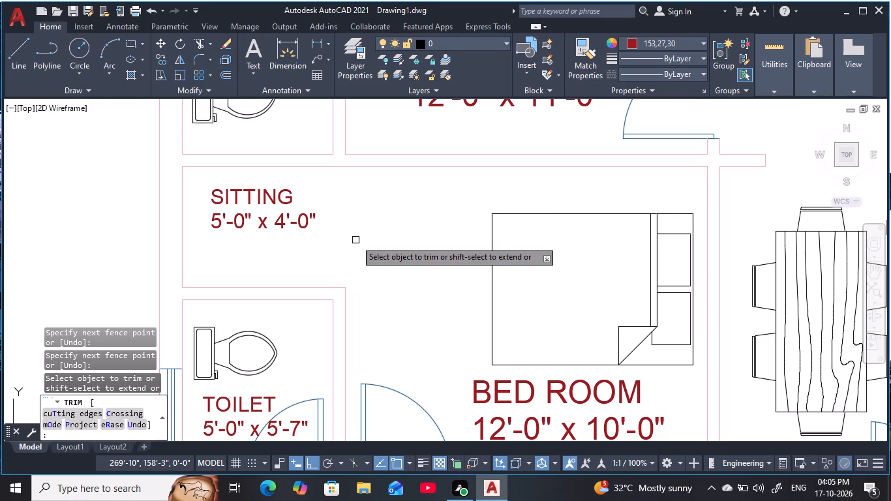
scroll(375, 243, "down", 1)
middle_click_drag(375, 243, 345, 241)
scroll(354, 248, "down", 1)
middle_click_drag(357, 254, 389, 129)
middle_click_drag(387, 132, 385, 142)
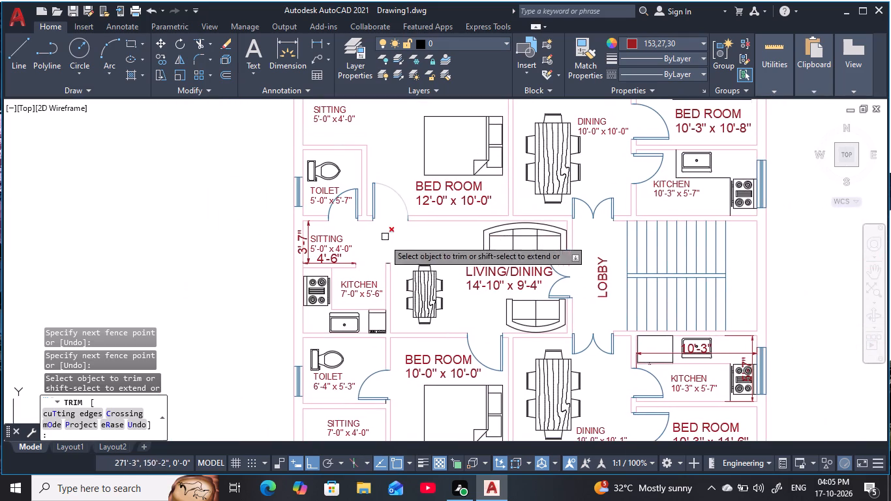
middle_click_drag(380, 256, 379, 87)
key("Escape")
key("Escape")
key("Escape")
key("Escape")
Extend the lower and upper wall lines of the 7'-0" x 4'-0" SITTING room to the 10'-0" x 10'-0" bedroom's wall line.
scroll(402, 275, "up", 1)
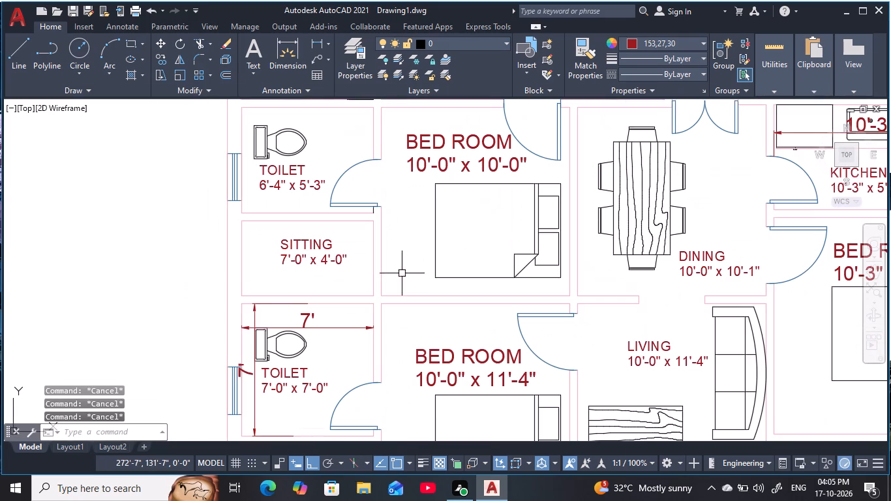
middle_click(402, 273)
key("Escape")
key("Escape")
key("e")
type("X")
key("space")
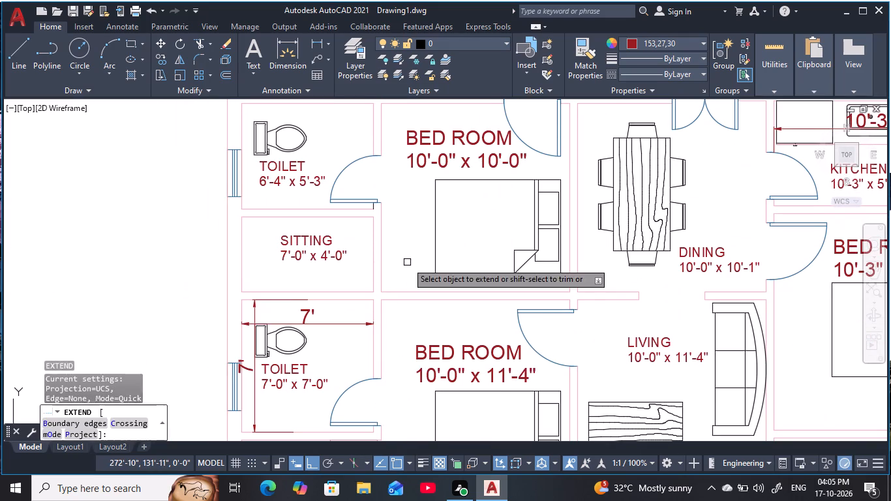
left_click(363, 294)
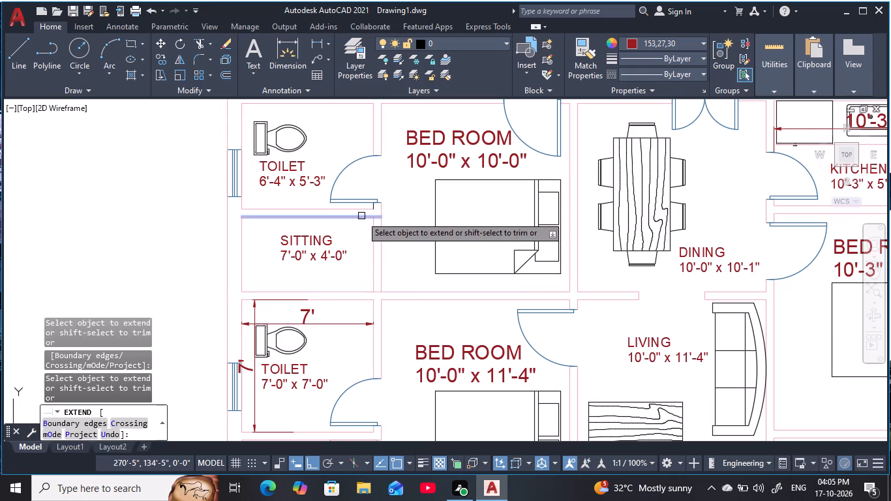
left_click(361, 216)
key("Escape")
key("Escape")
key("Escape")
key("Escape")
Trim away both vertical wall lines between the 7'-0" x 4'-0" SITTING room and the 10'-0" x 10'-0" bedroom.
type("TR")
key("space")
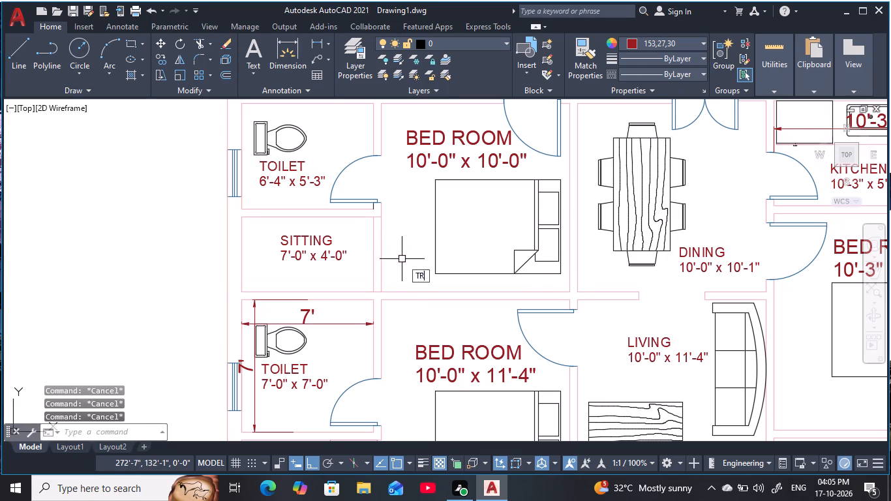
left_click(403, 259)
scroll(402, 259, "up", 1)
left_click(341, 252)
scroll(370, 245, "down", 1)
middle_click_drag(372, 244, 353, 195)
scroll(352, 192, "down", 2)
middle_click_drag(380, 209, 364, 301)
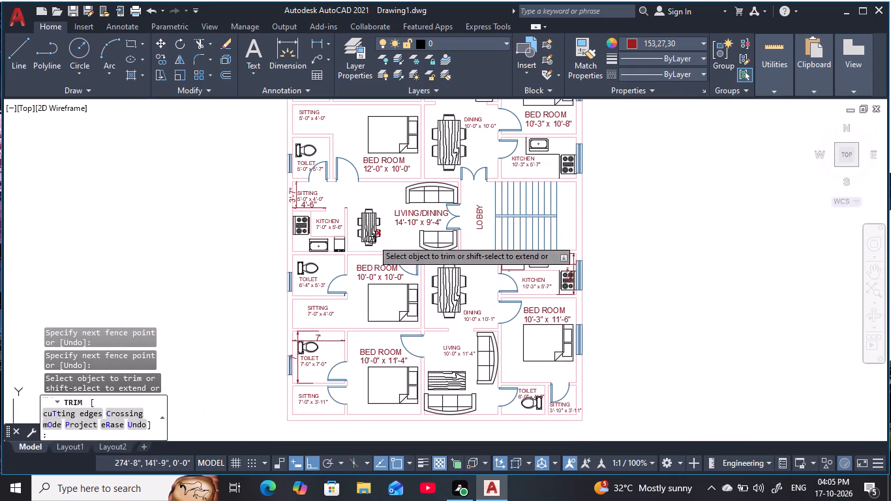
middle_click_drag(373, 194, 373, 200)
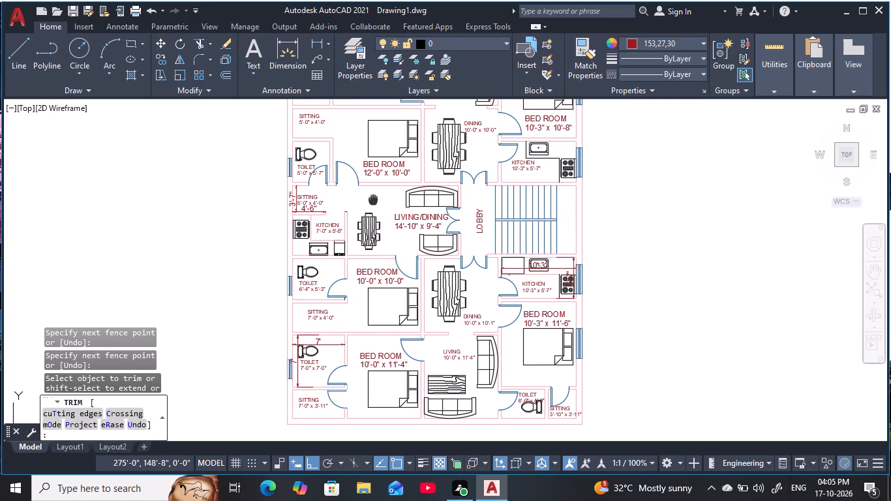
middle_click_drag(373, 200, 388, 317)
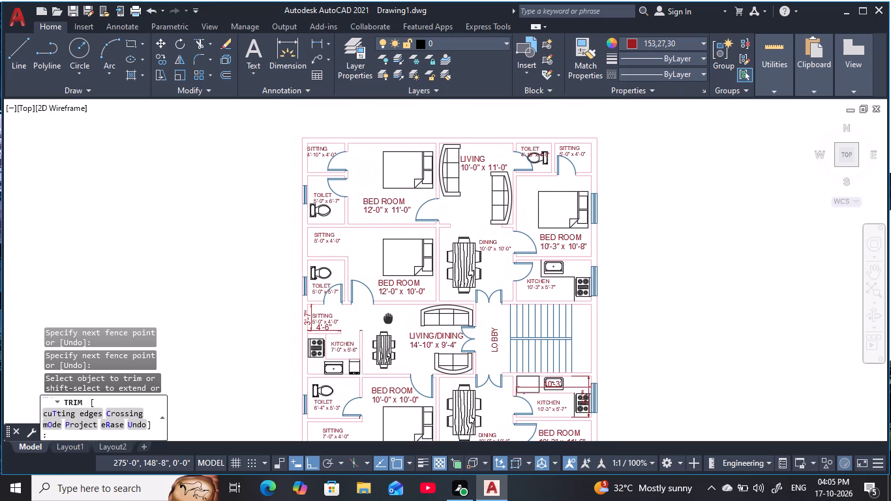
middle_click_drag(388, 317, 307, 271)
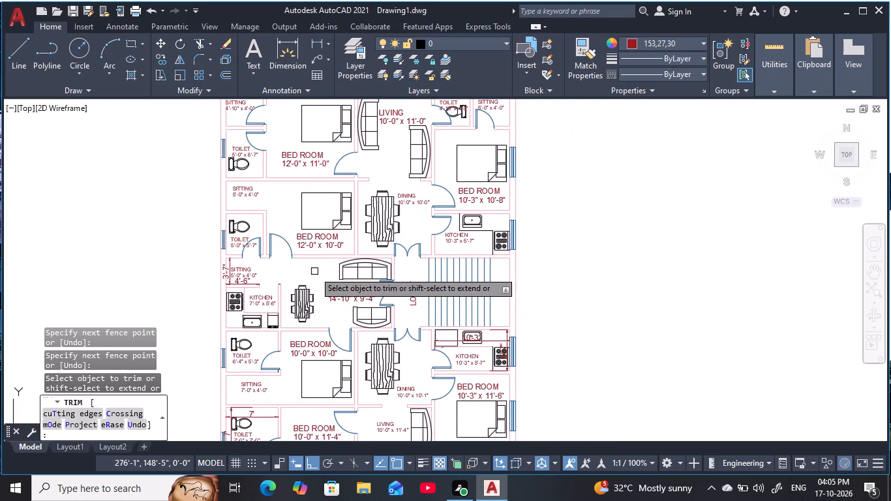
key("Escape")
key("Escape")
key("Escape")
key("Escape")
key("Escape")
key("Escape")
key("Escape")
key("Escape")
key("Escape")
key("Escape")
key("Escape")
key("Escape")
key("Escape")
key("Escape")
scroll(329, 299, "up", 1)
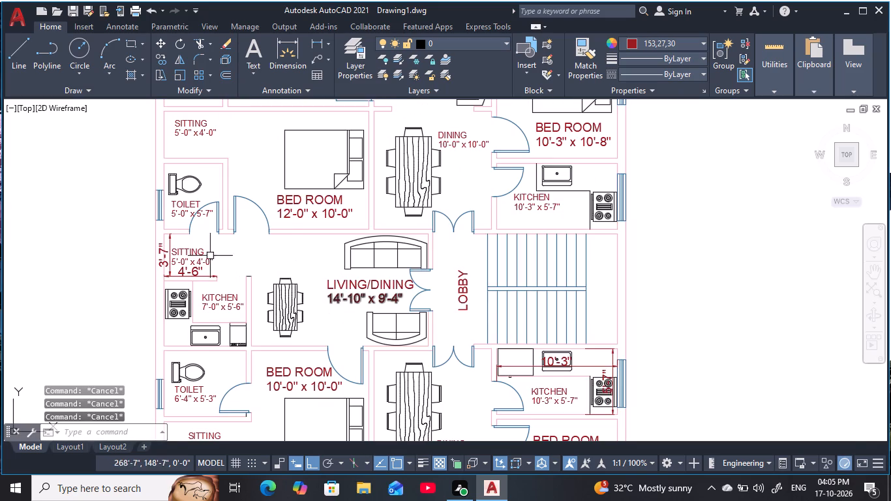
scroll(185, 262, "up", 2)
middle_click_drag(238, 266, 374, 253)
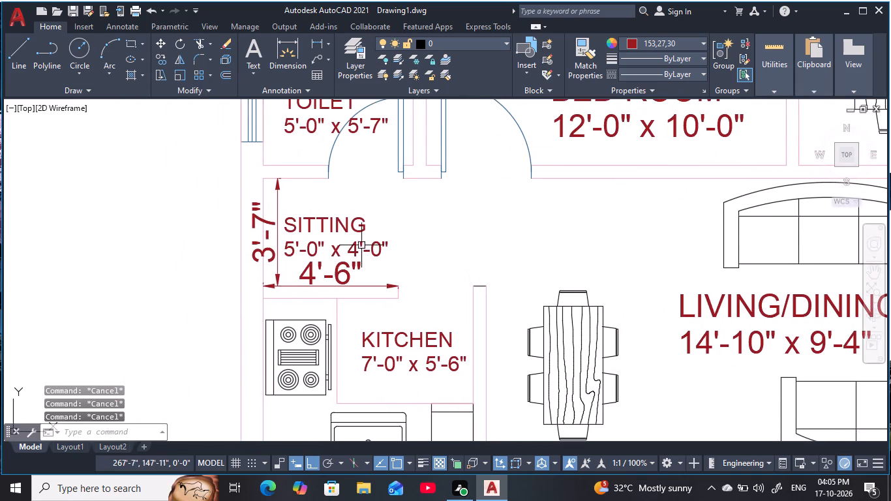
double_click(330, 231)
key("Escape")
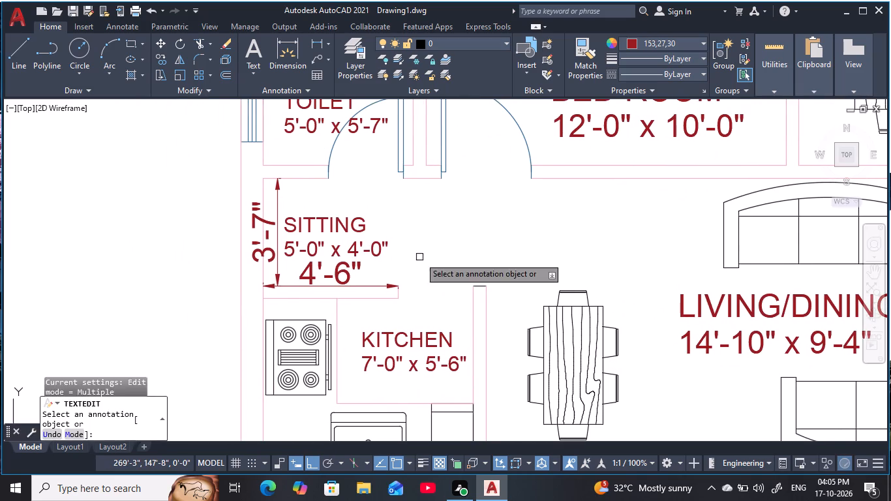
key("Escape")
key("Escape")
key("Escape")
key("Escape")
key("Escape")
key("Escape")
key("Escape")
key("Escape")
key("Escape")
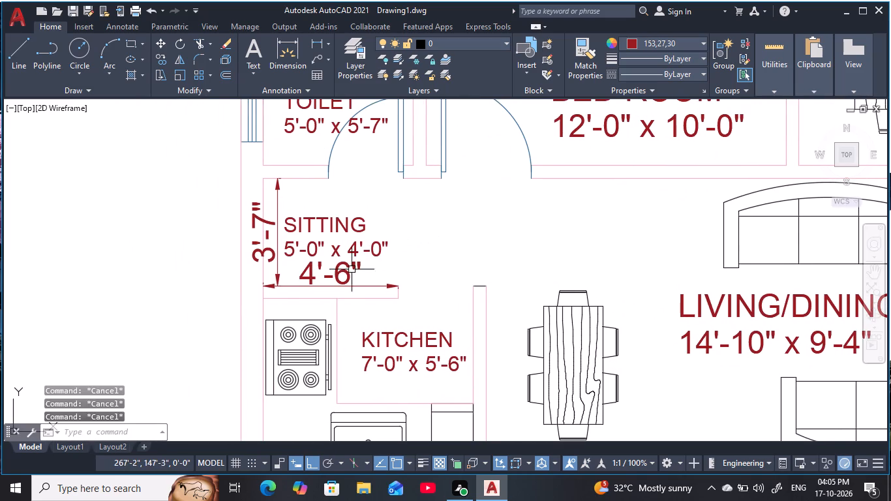
Change the size text under the SITTING label above the 7'-0" x 5'-6" KITCHEN to 4'-6" x 3'-7".
double_click(380, 252)
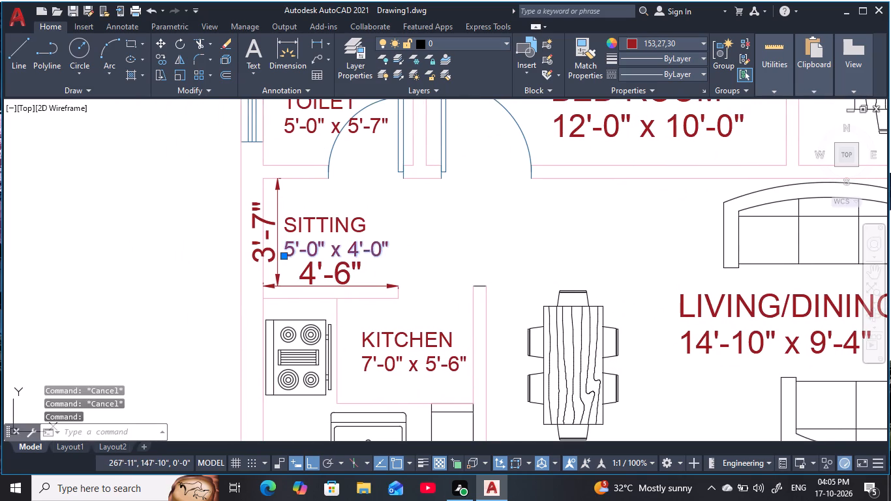
left_click(385, 252)
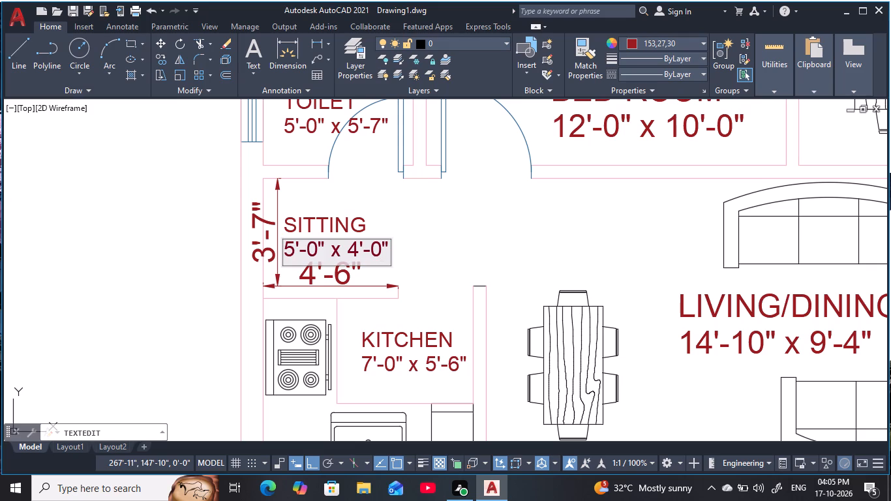
key("BackSpace")
key("7")
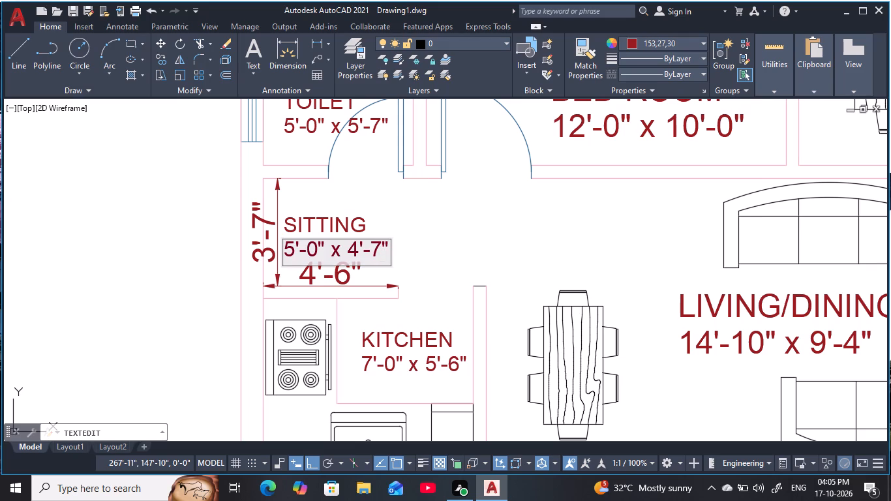
left_click(358, 250)
key("BackSpace")
key("3")
left_click(317, 249)
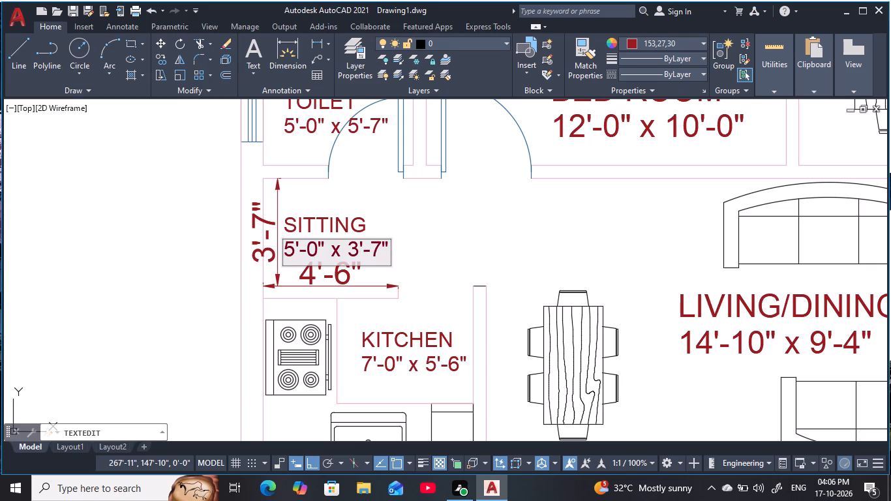
key("BackSpace")
key("6")
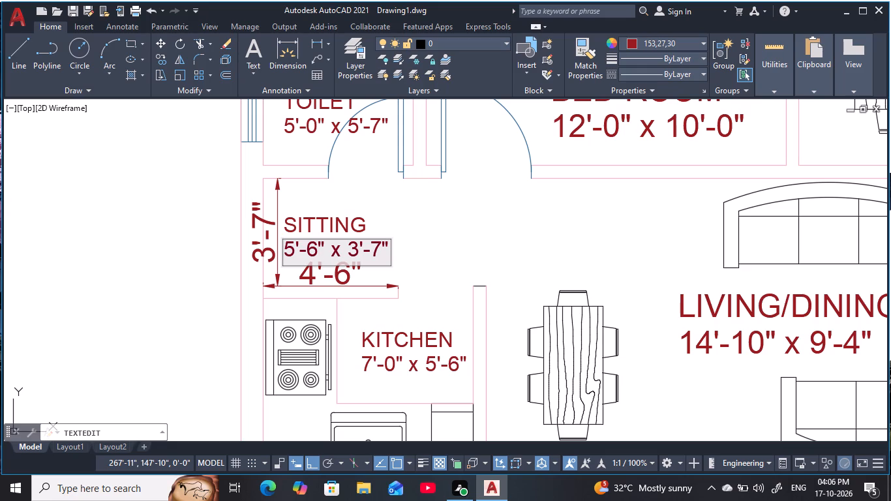
left_click(295, 249)
key("BackSpace")
key("4")
key("Return")
left_click(312, 286)
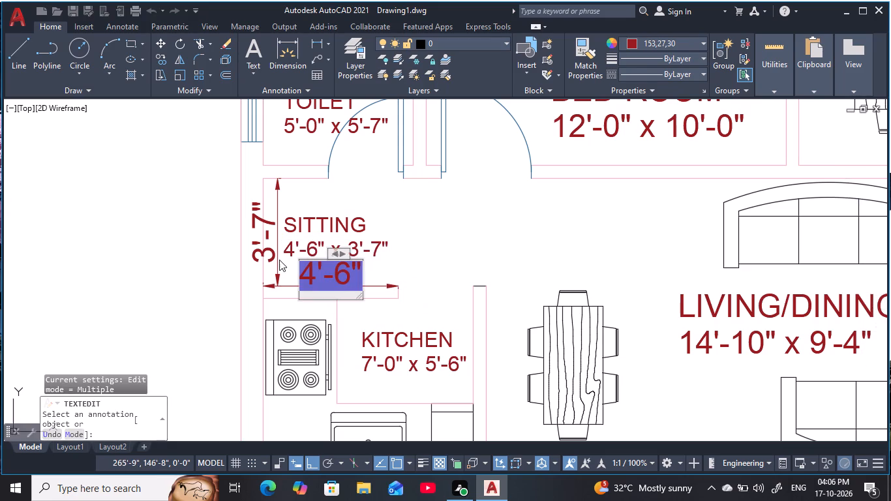
key("Escape")
key("Escape")
key("Escape")
key("Escape")
Erase the 3'-7" and 4'-6" dimensions around the SITTING label above the 7'-0" x 5'-6" KITCHEN.
left_click(279, 266)
left_click(288, 285)
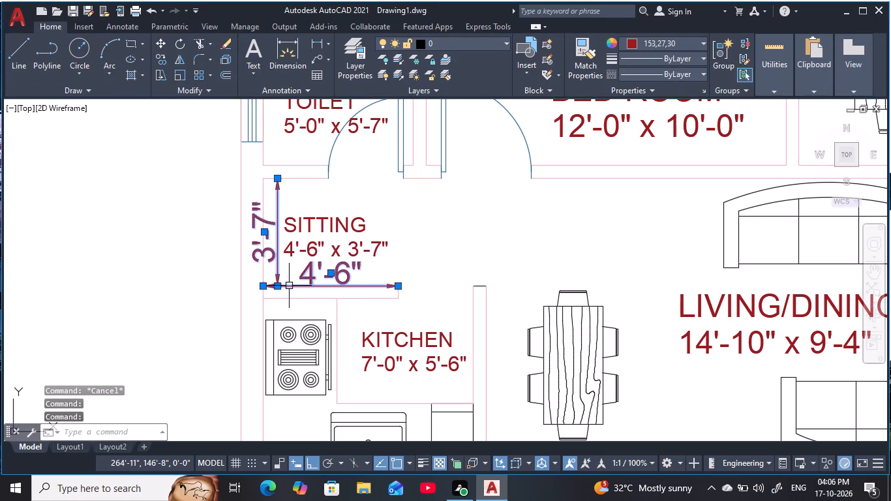
key("e")
key("space")
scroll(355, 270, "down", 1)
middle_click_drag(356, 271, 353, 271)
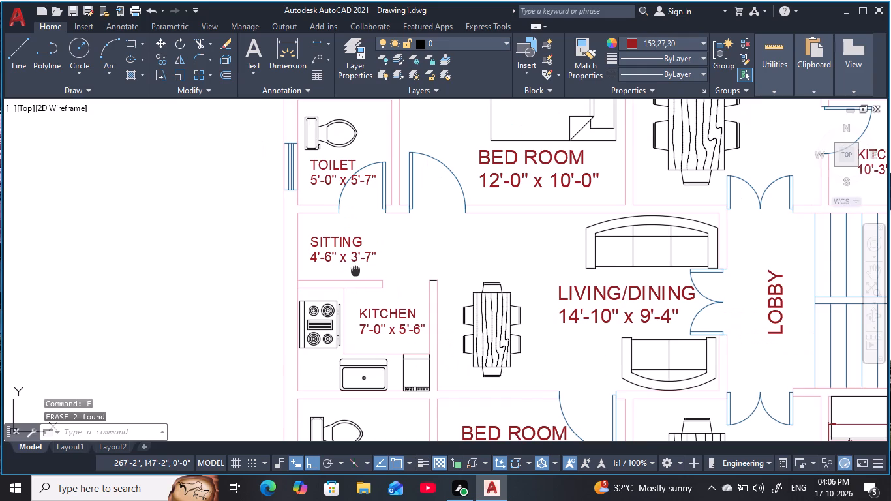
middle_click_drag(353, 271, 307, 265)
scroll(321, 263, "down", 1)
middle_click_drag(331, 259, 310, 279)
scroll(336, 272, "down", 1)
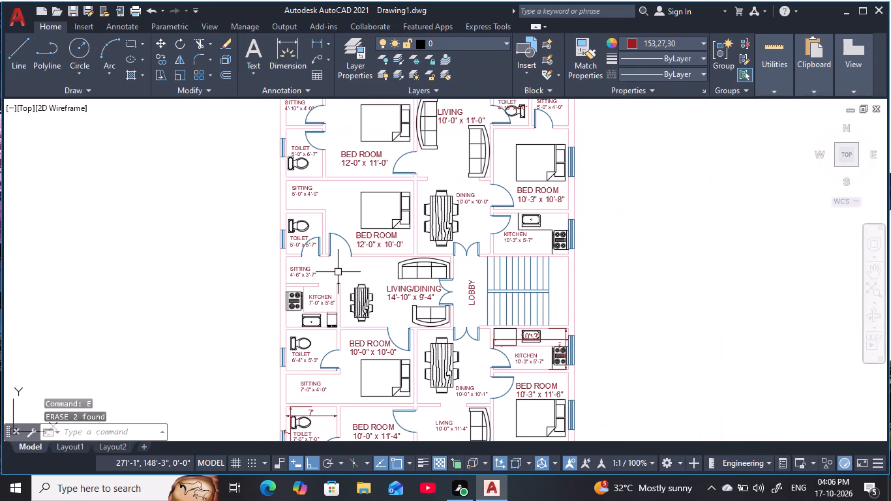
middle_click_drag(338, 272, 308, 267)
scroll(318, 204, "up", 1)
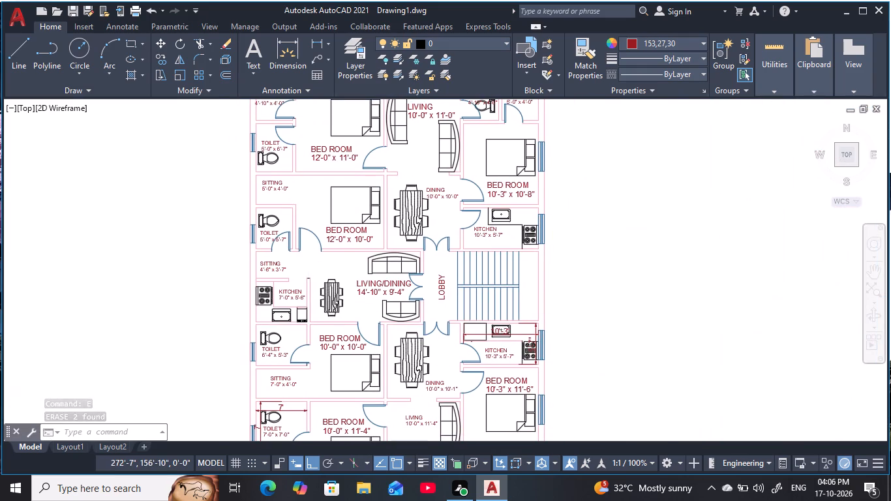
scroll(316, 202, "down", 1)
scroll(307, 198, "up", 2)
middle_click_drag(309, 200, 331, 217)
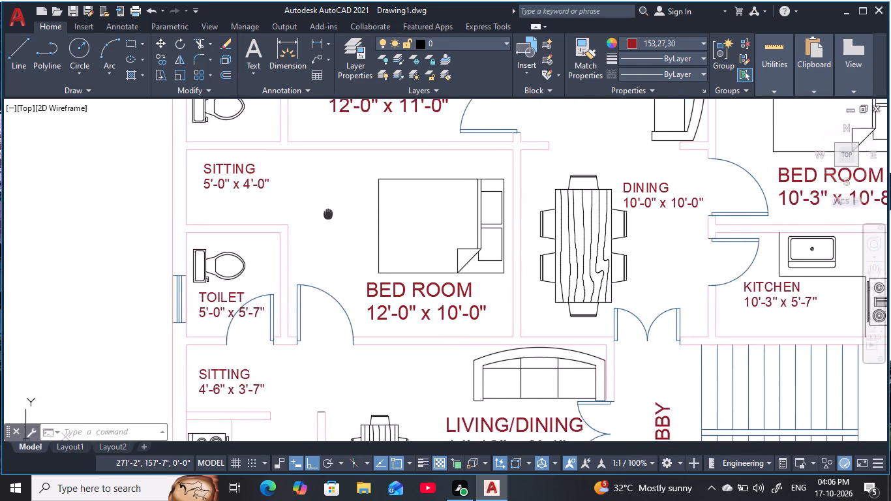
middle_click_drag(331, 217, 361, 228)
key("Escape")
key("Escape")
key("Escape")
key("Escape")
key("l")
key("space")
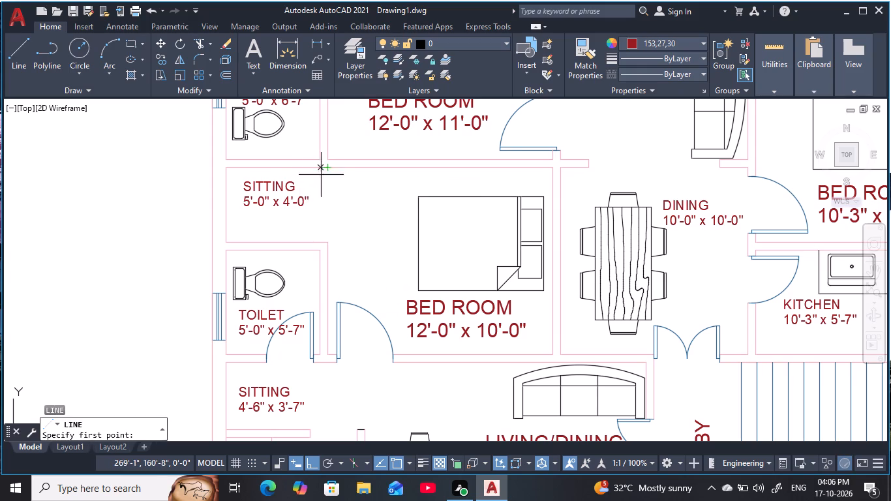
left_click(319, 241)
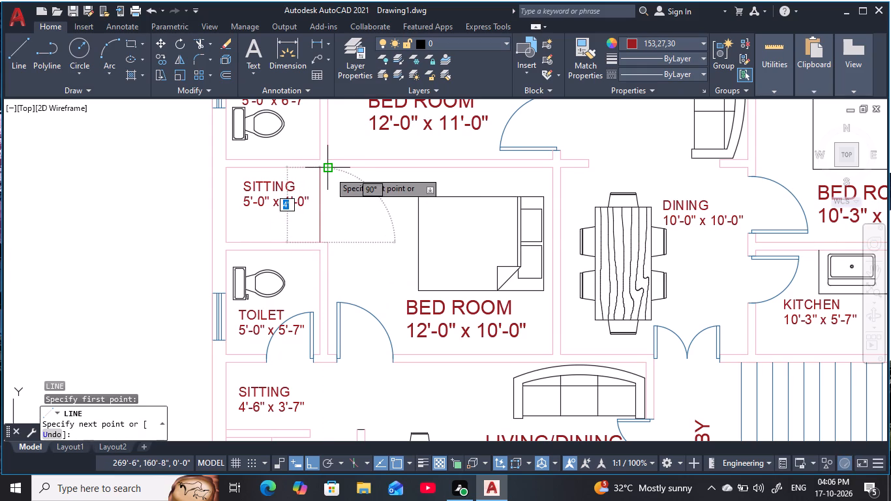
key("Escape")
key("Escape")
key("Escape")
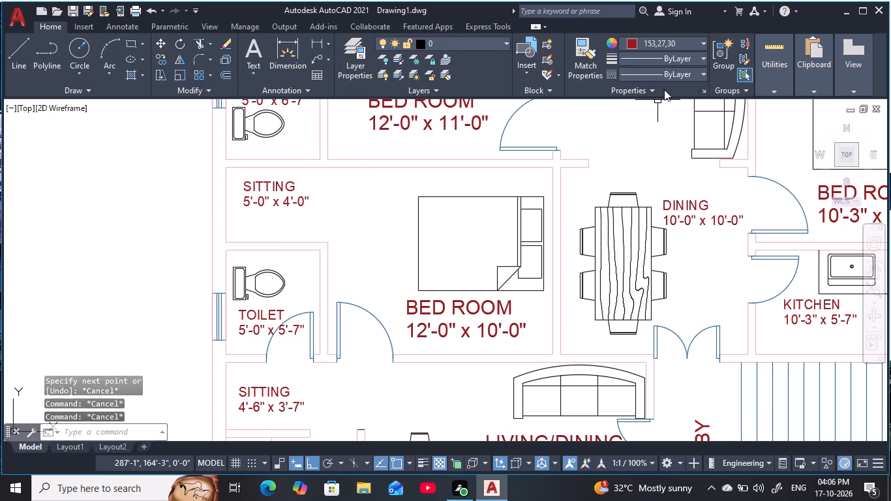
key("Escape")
Load the HIDDEN linetype from acadiso.lin into the drawing.
left_click(674, 72)
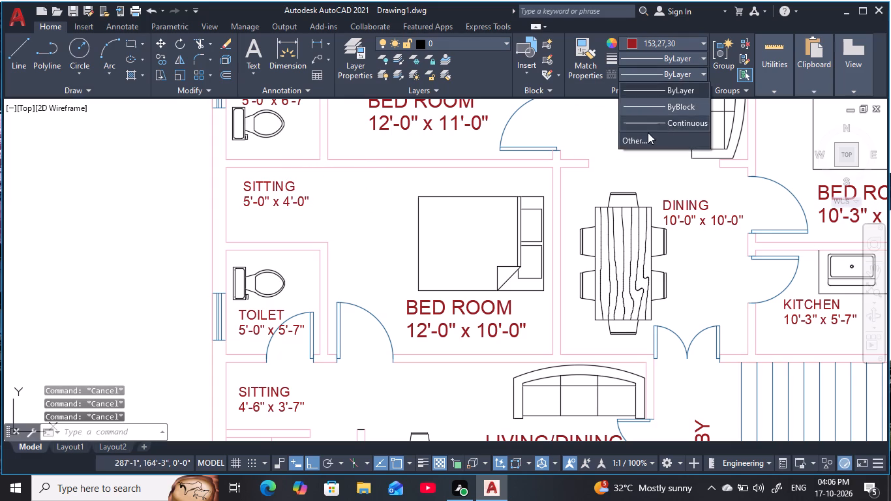
left_click(644, 136)
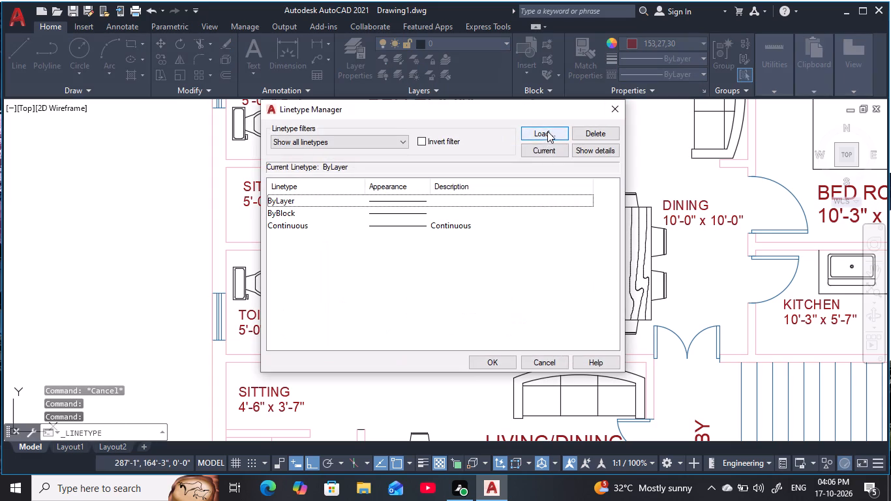
left_click(548, 136)
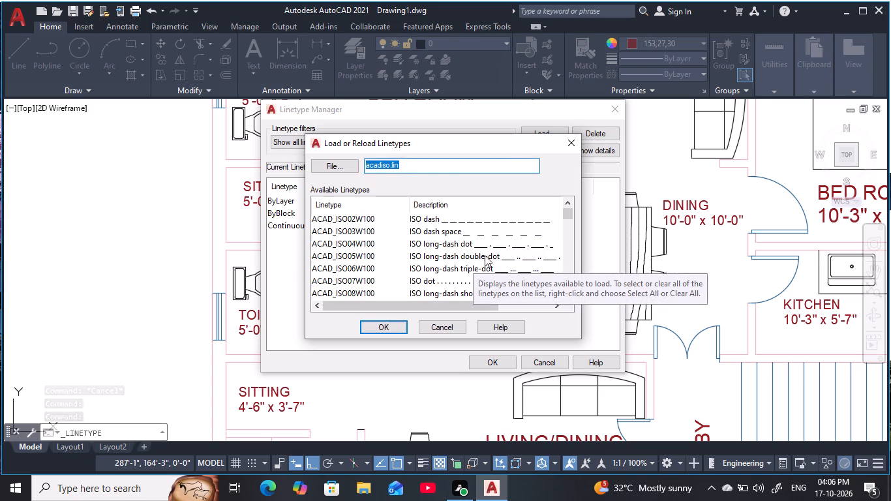
key("h")
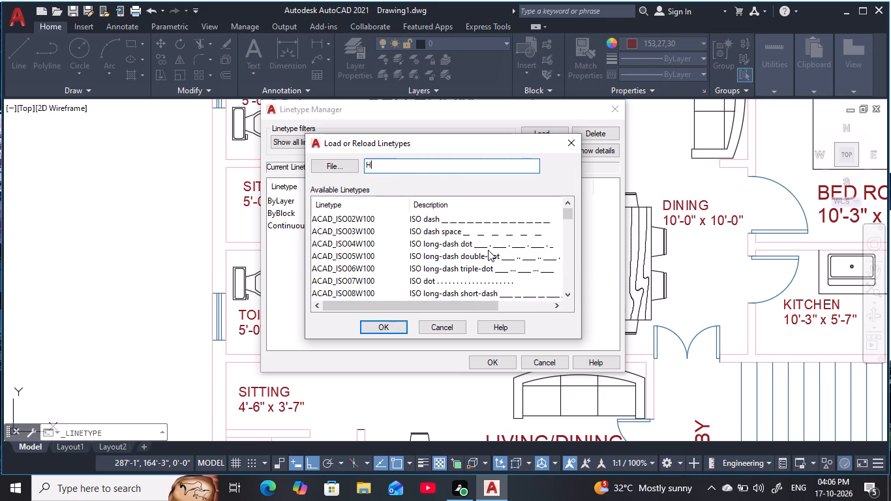
key("i")
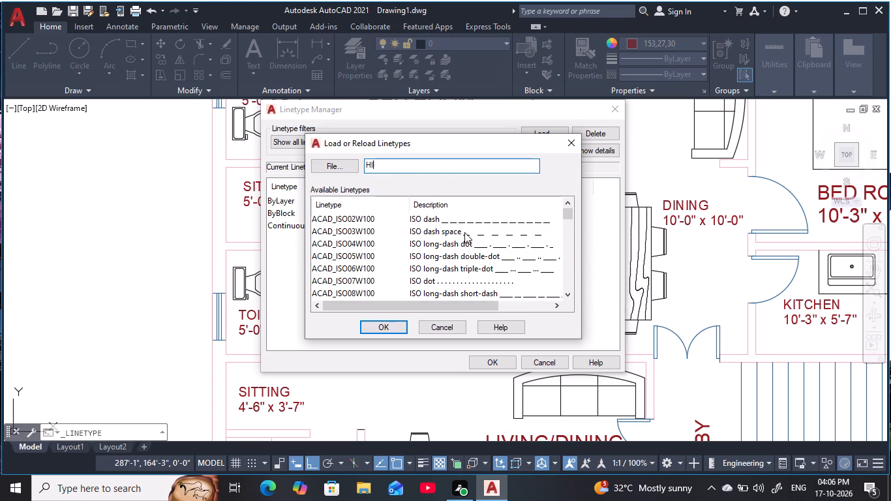
type("DDE")
key("n")
key("Return")
left_click(526, 198)
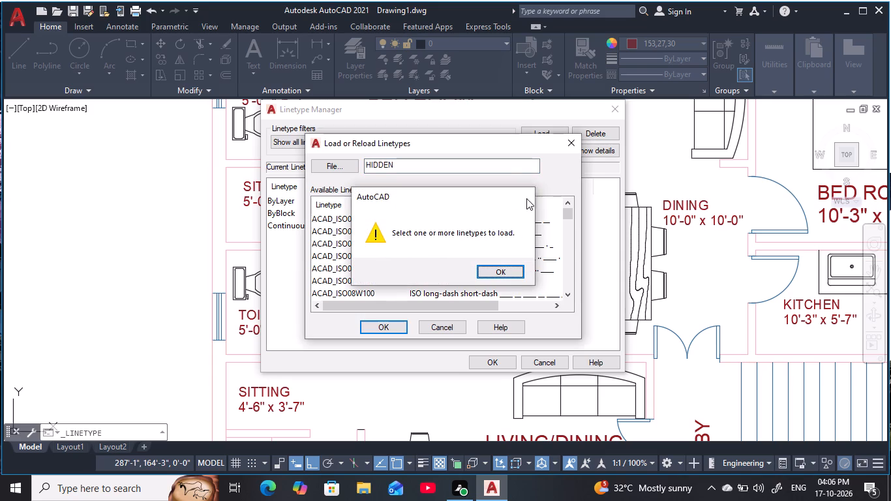
scroll(465, 245, "down", 11)
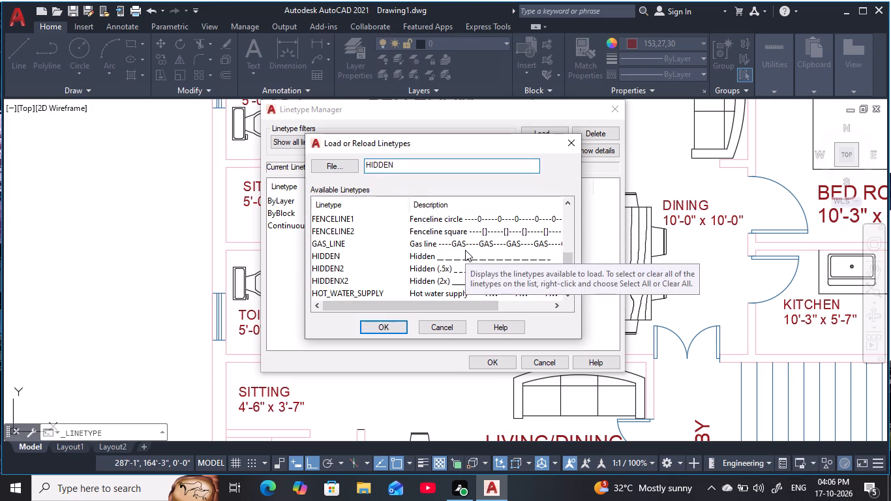
left_click(461, 252)
double_click(462, 258)
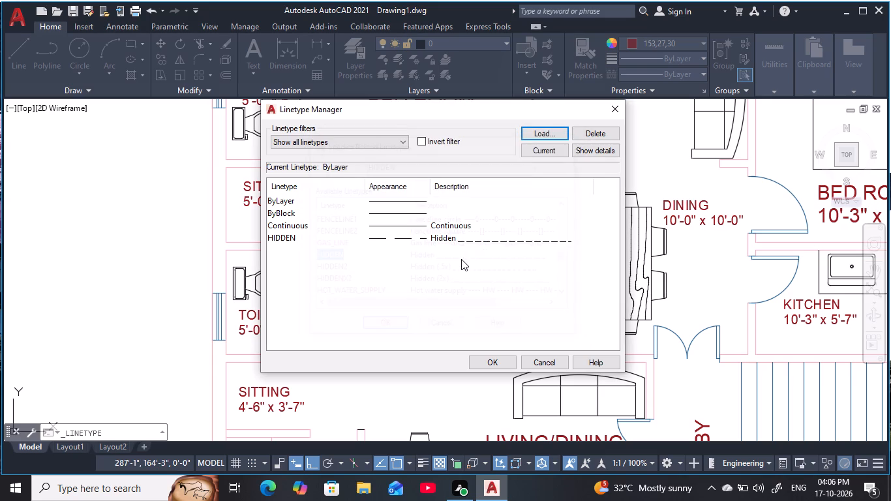
Make HIDDEN the current linetype.
left_click(461, 241)
left_click(541, 154)
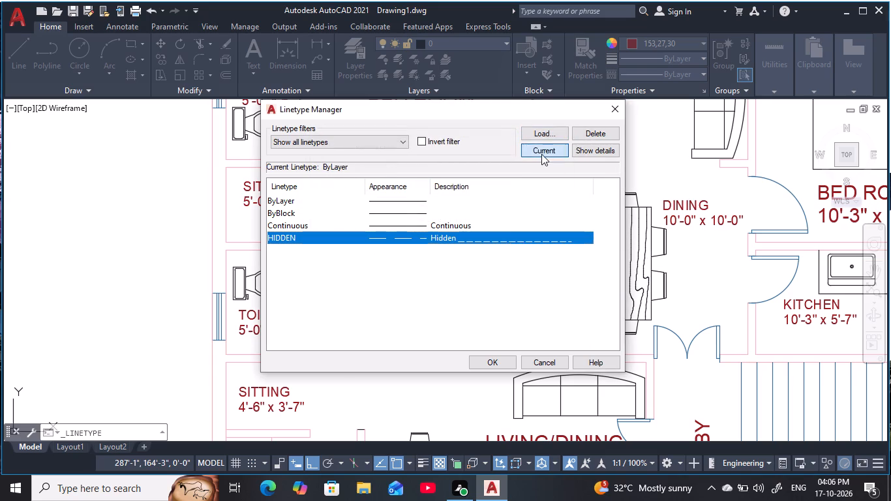
left_click(483, 362)
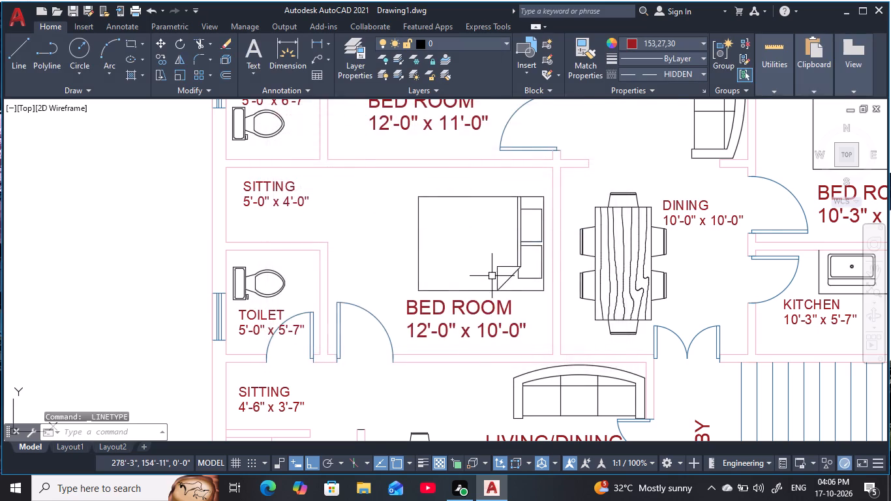
Draw a diagonal line about 3'-7" long, ortho off, from the wall below the toilet to the kitchen wall's upper end corner, beside the 4'-6" x 3'-7" SITTING.
scroll(491, 277, "down", 2)
middle_click_drag(479, 283, 440, 270)
scroll(412, 303, "up", 1)
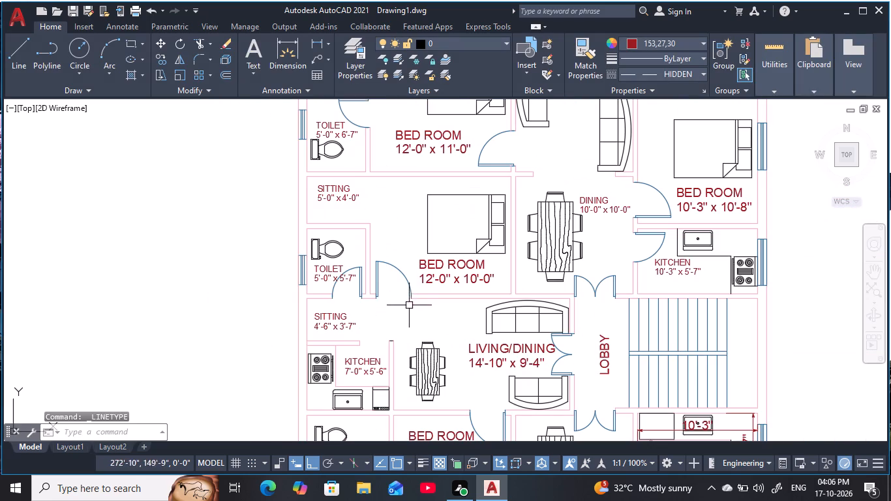
scroll(367, 324, "up", 2)
middle_click_drag(373, 326, 420, 292)
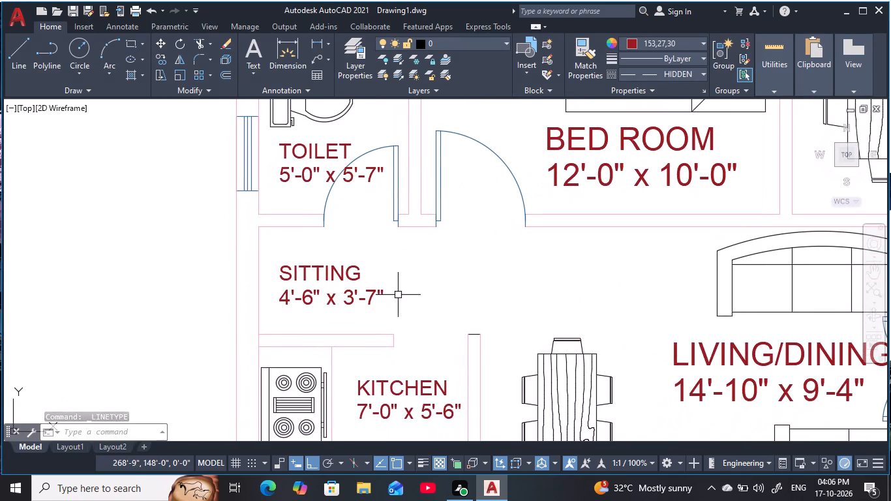
scroll(398, 294, "up", 1)
key("Escape")
key("Escape")
key("Escape")
key("Escape")
key("Escape")
key("l")
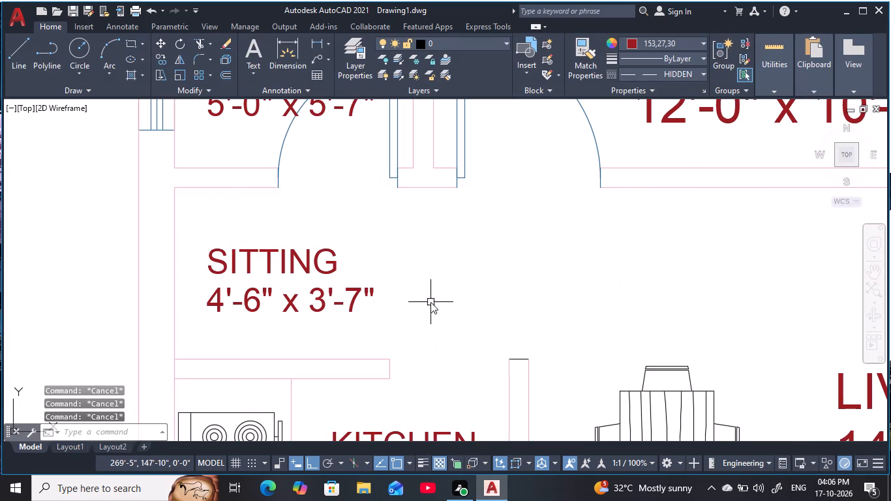
key("space")
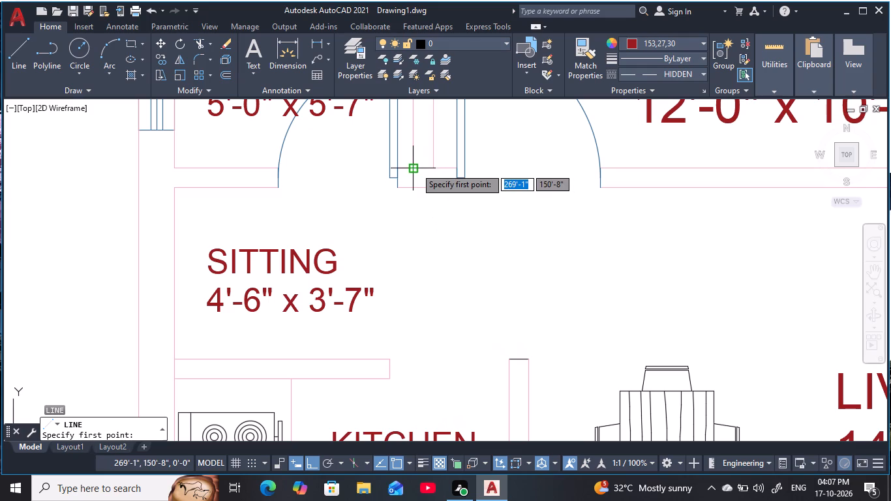
left_click(413, 187)
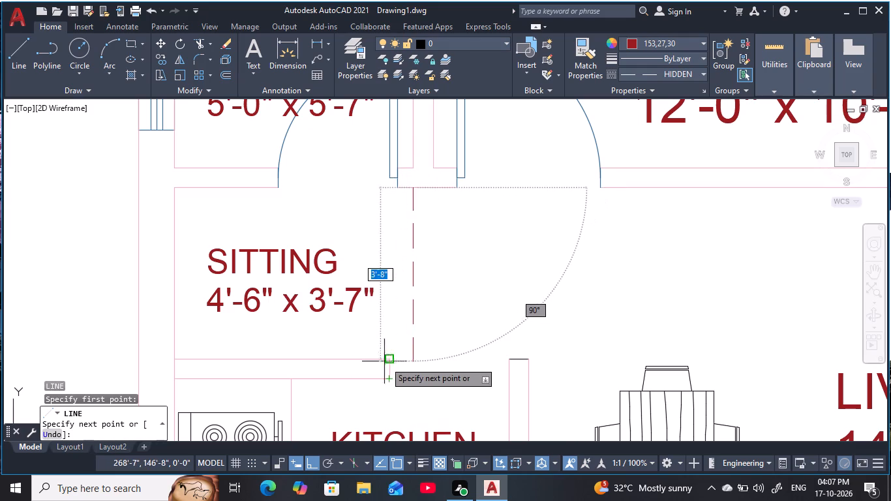
key("F8")
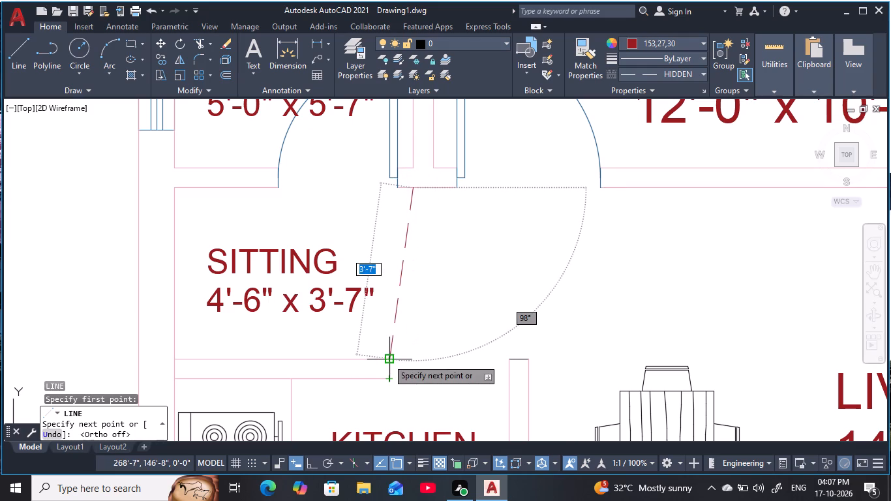
left_click(387, 359)
key("Escape")
key("Escape")
key("Escape")
key("Escape")
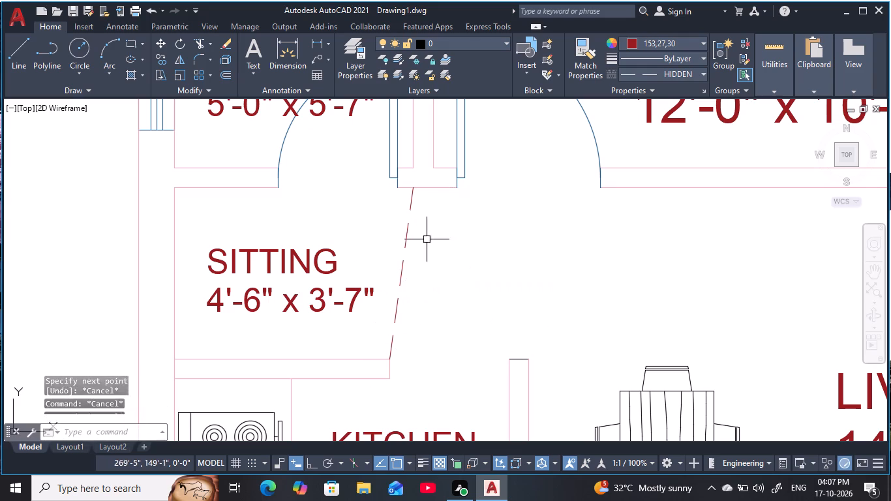
key("Escape")
key("Escape")
Draw a second, crossing line about 4' long from the toilet door jamb's lower corner to level with the kitchen wall's lower line.
type("L")
key("space")
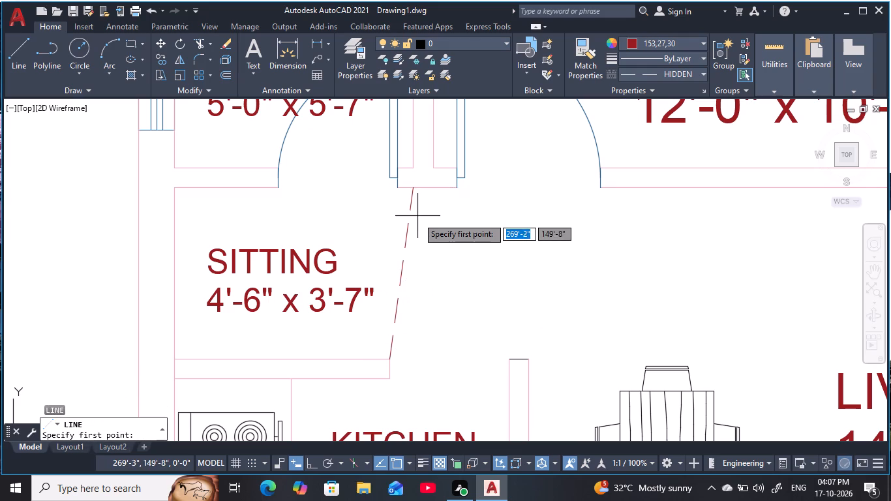
left_click(399, 185)
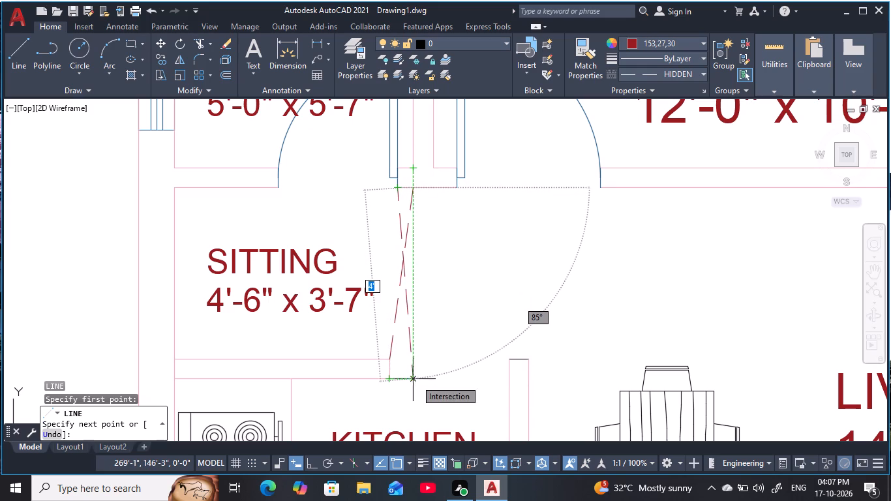
left_click(415, 380)
key("Escape")
key("Escape")
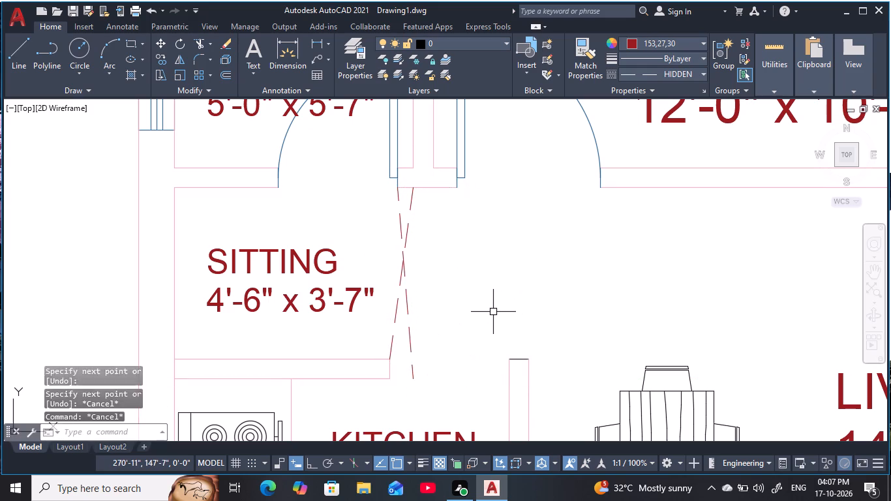
key("Escape")
key("Escape")
key("Escape")
key("Escape")
Extend both horizontal lines of the wall between the 4'-6" x 3'-7" SITTING and the KITCHEN to the second diagonal line.
key("e")
type("X")
key("space")
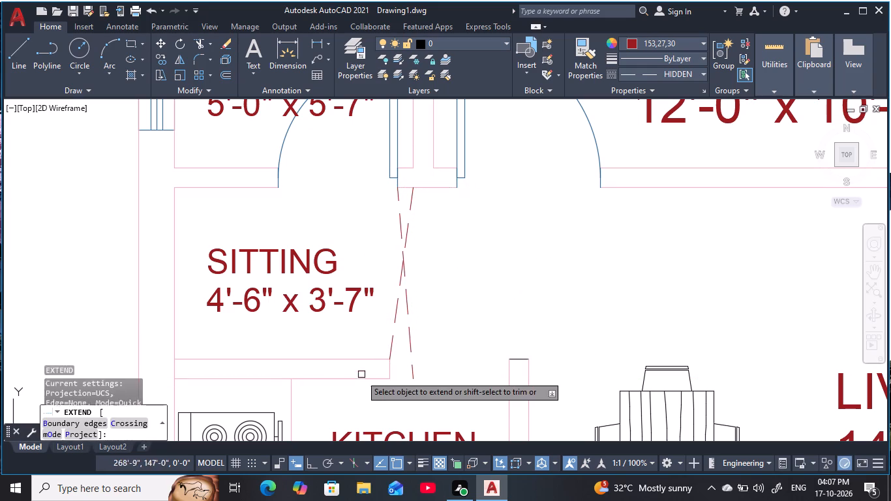
left_click(378, 381)
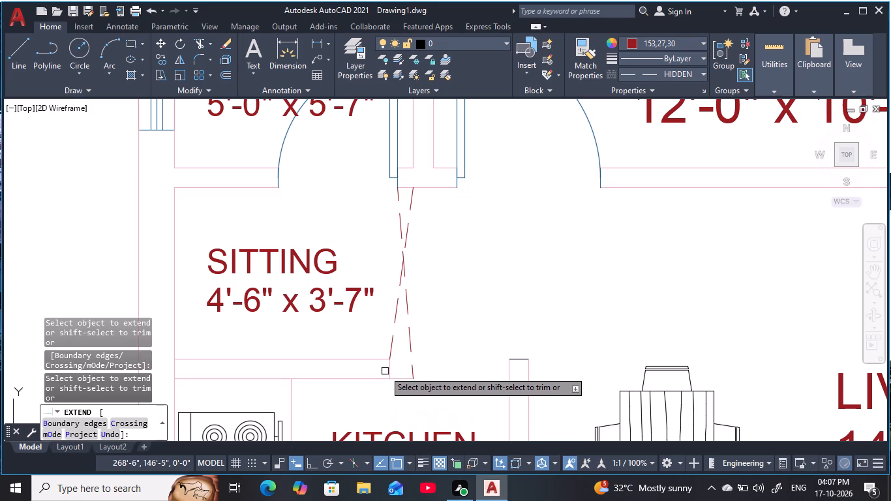
left_click(382, 360)
key("Escape")
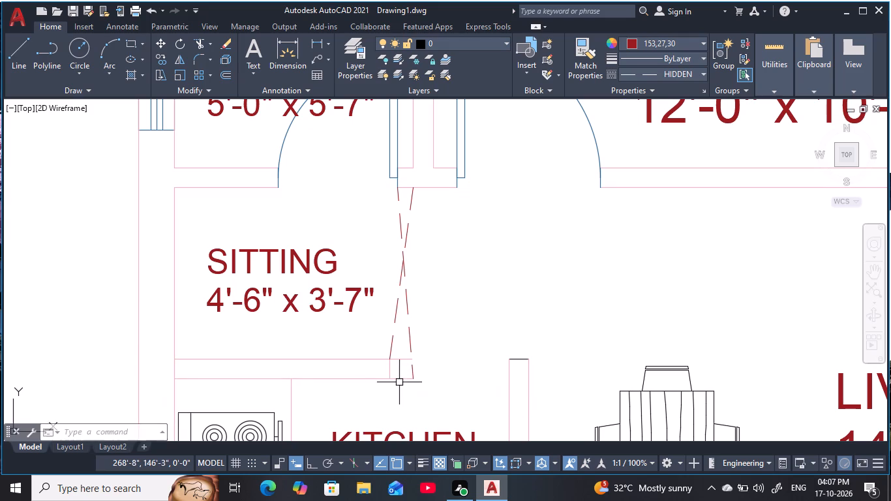
key("Escape")
key("Escape")
key("Escape")
key("Escape")
key("Escape")
key("Escape")
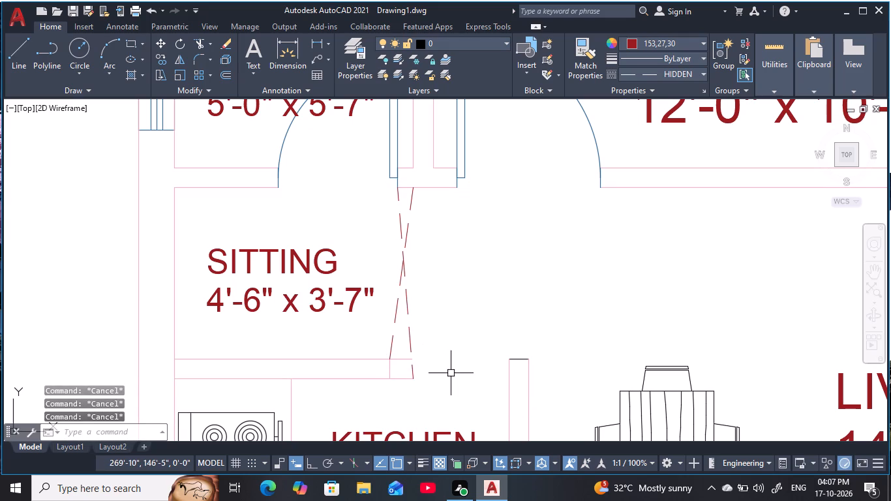
Trim away the old vertical end line inside the extended wall above the 7'-0" x 5'-6" KITCHEN.
key("t")
key("r")
key("space")
left_click(399, 372)
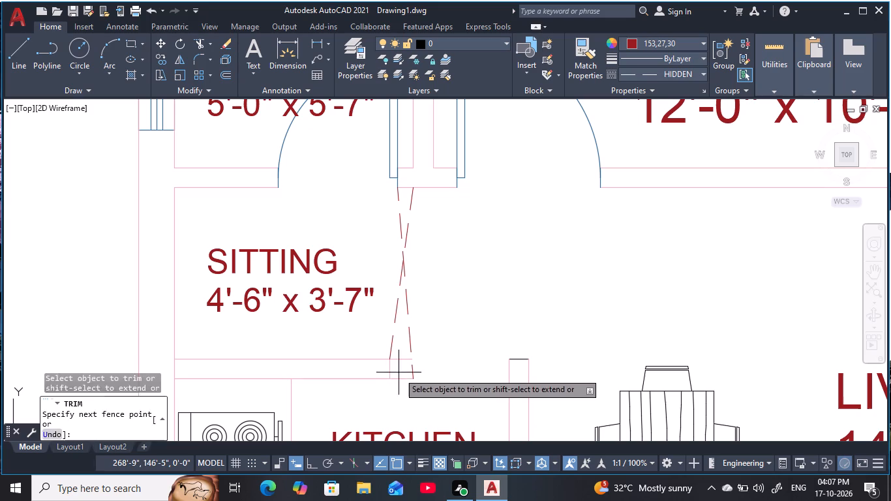
left_click(380, 368)
scroll(448, 338, "down", 2)
middle_click_drag(445, 337, 414, 335)
scroll(406, 342, "up", 1)
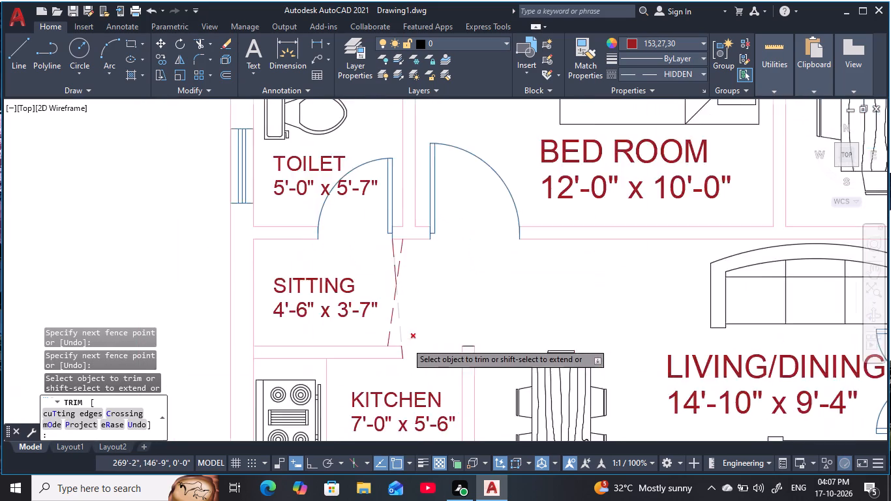
scroll(406, 342, "up", 2)
middle_click_drag(411, 334, 421, 310)
scroll(421, 310, "up", 1)
key("Escape")
key("Escape")
key("Escape")
scroll(420, 313, "down", 1)
key("Escape")
scroll(420, 314, "down", 2)
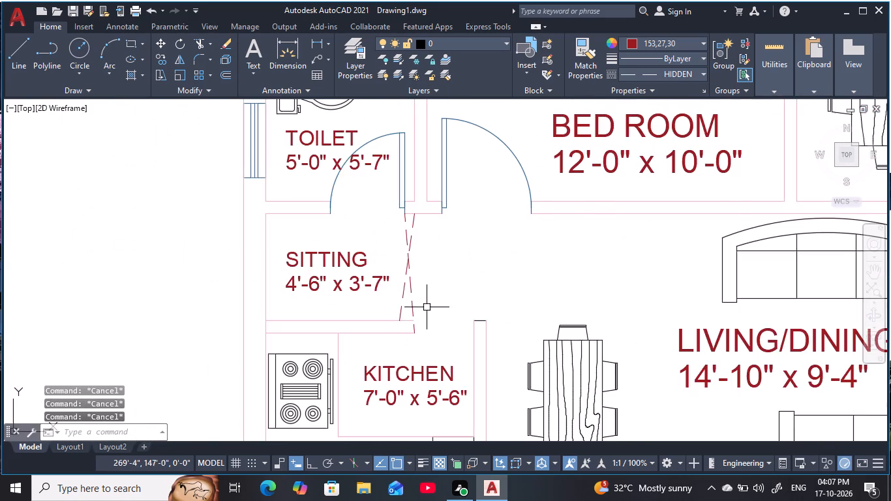
Draw a diagonal line across the 5'-0" x 4'-0" SITTING opening, from the upper wall line down to the wall above the 5'-0" x 5'-7" TOILET.
scroll(430, 301, "down", 2)
middle_click_drag(432, 293, 417, 322)
scroll(421, 310, "up", 2)
middle_click_drag(421, 318, 436, 350)
scroll(432, 339, "down", 1)
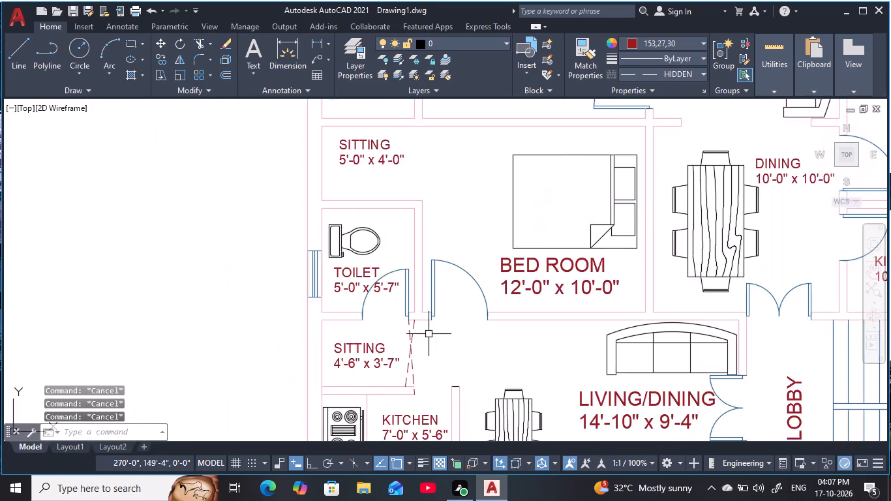
scroll(427, 331, "down", 1)
middle_click_drag(421, 337, 422, 361)
scroll(432, 252, "up", 1)
key("Escape")
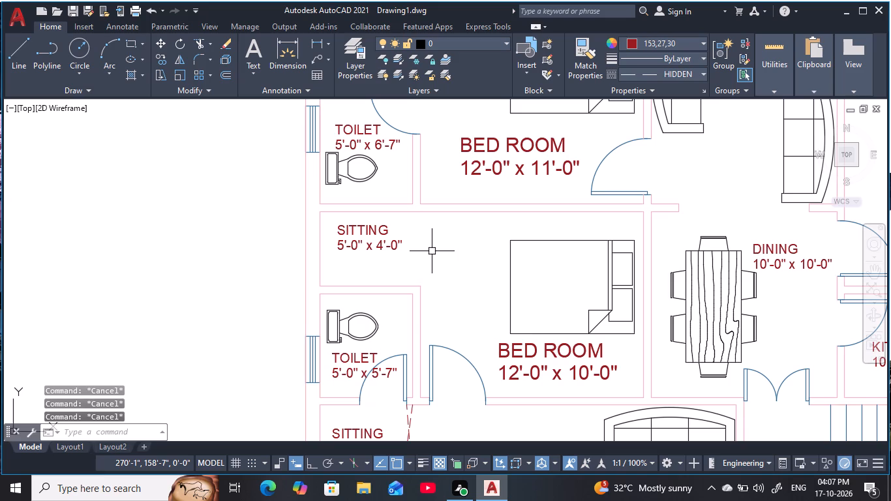
type("L")
key("space")
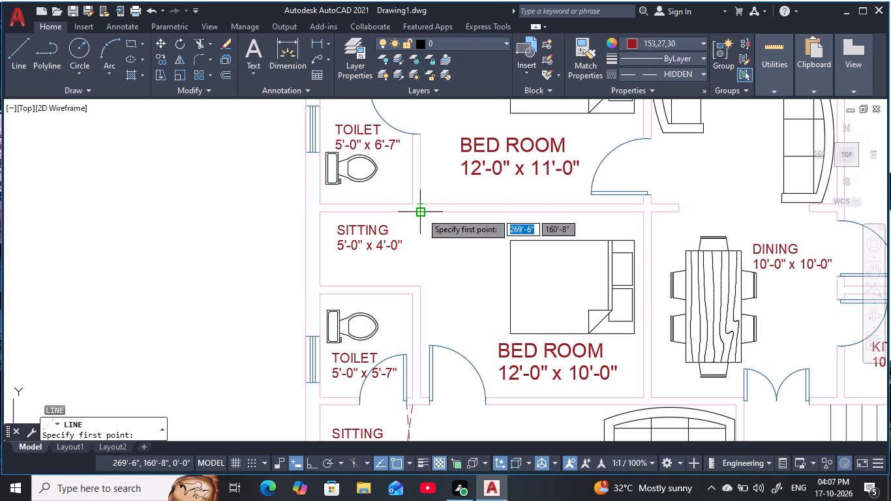
left_click(421, 213)
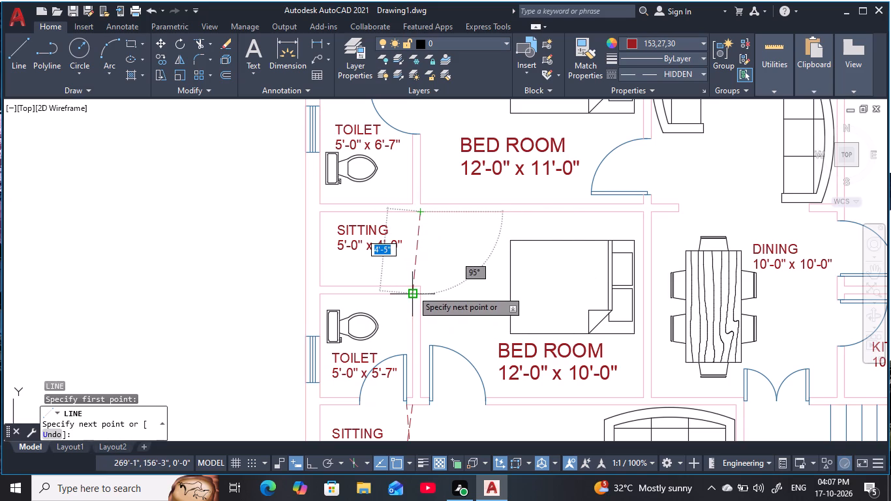
scroll(410, 288, "up", 2)
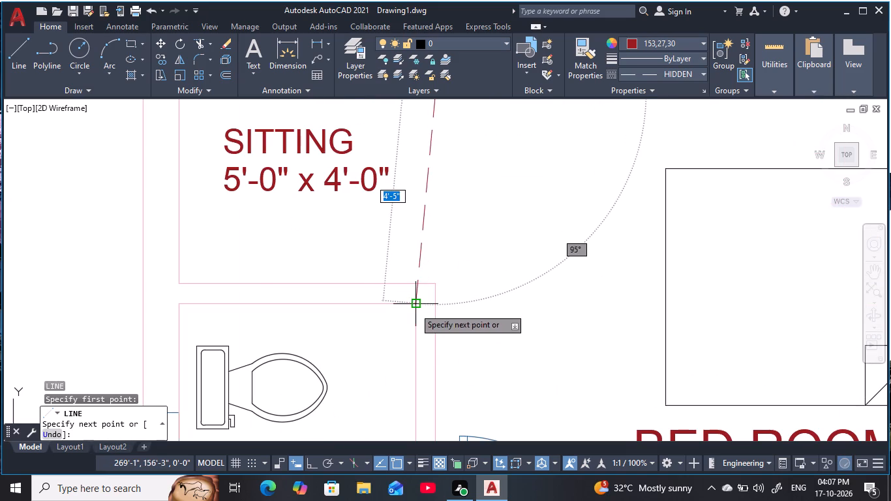
left_click(415, 284)
key("Escape")
key("Escape")
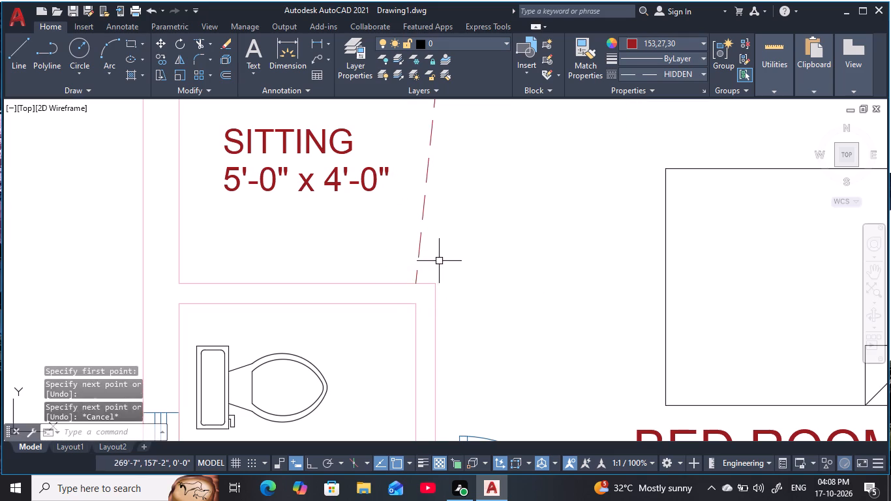
key("Escape")
Draw a second, crossing diagonal over the 5'-0" x 4'-0" SITTING opening, from the toilet wall's outer corner up to the upper wall line.
middle_click_drag(439, 267, 432, 298)
key("Escape")
key("space")
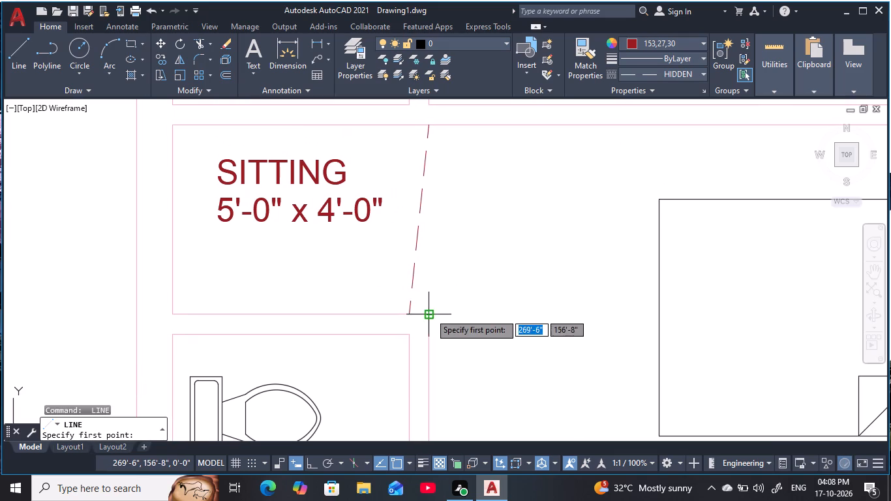
left_click(430, 313)
middle_click_drag(405, 164, 398, 239)
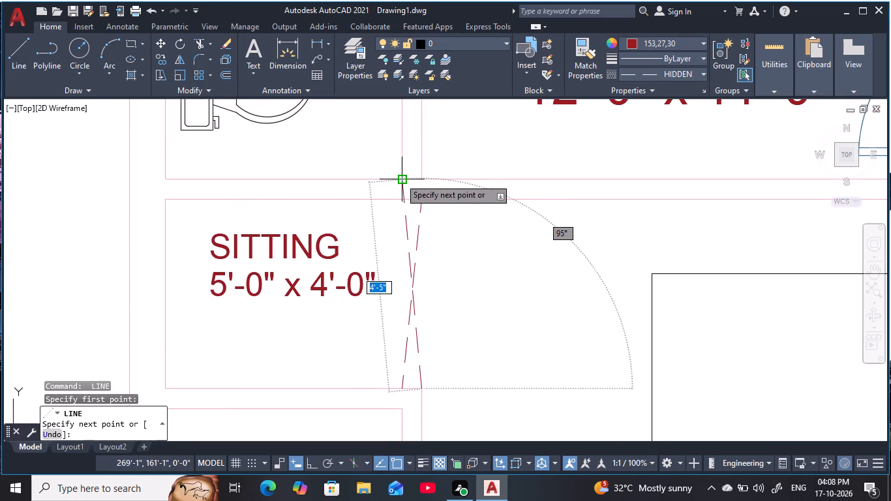
left_click(400, 198)
scroll(446, 279, "down", 2)
middle_click_drag(449, 276, 430, 259)
key("Escape")
key("Escape")
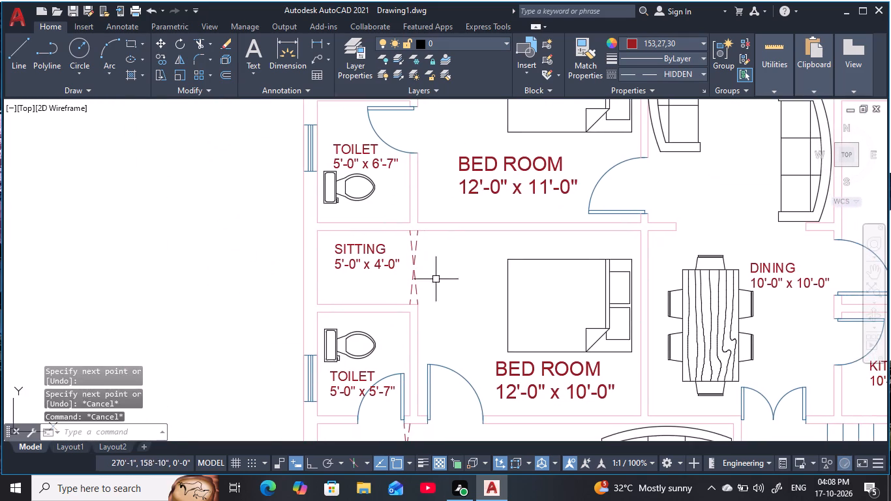
key("Escape")
Erase the diagonal at the 4'-6" x 3'-7" SITTING opening that runs from the toilet door jamb to the kitchen wall's lower line.
scroll(445, 288, "down", 2)
middle_click_drag(446, 278, 424, 249)
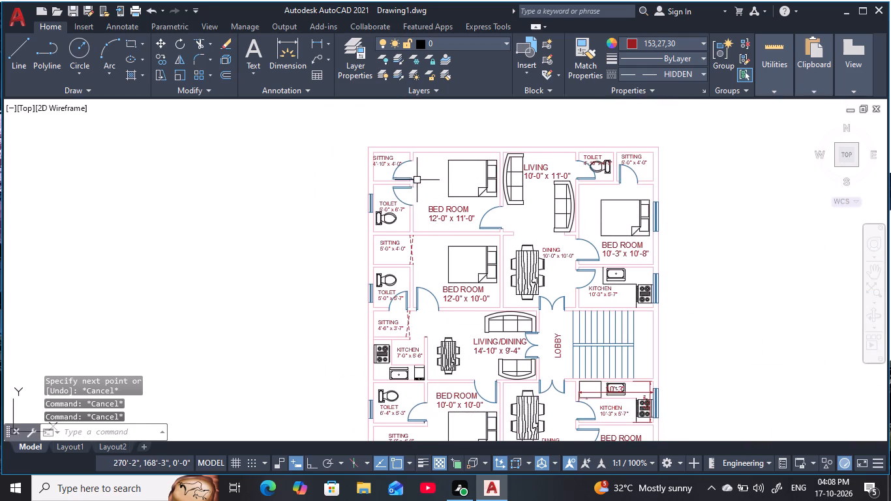
scroll(416, 177, "up", 2)
scroll(414, 160, "down", 1)
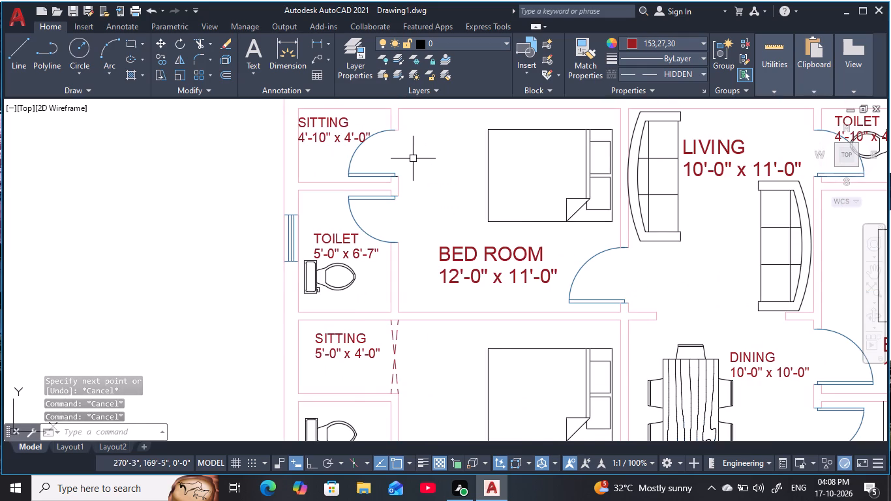
scroll(414, 159, "down", 1)
middle_click_drag(440, 179, 445, 204)
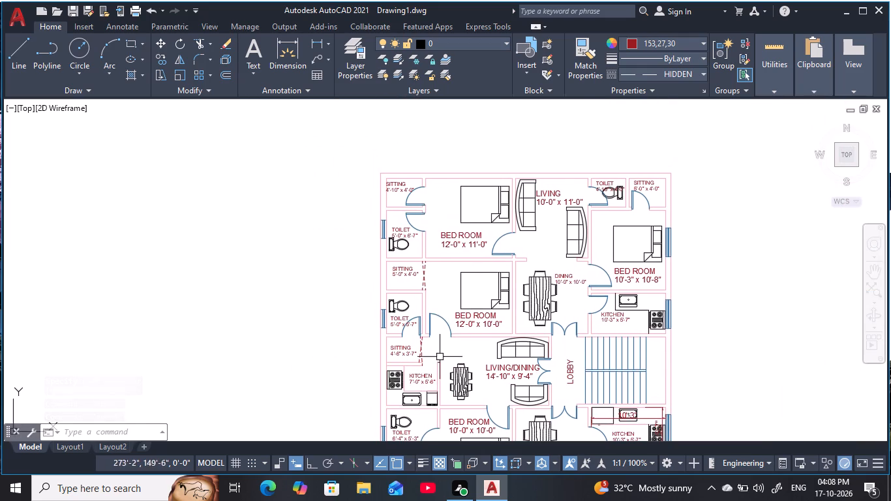
scroll(421, 352, "up", 4)
middle_click_drag(429, 341, 455, 315)
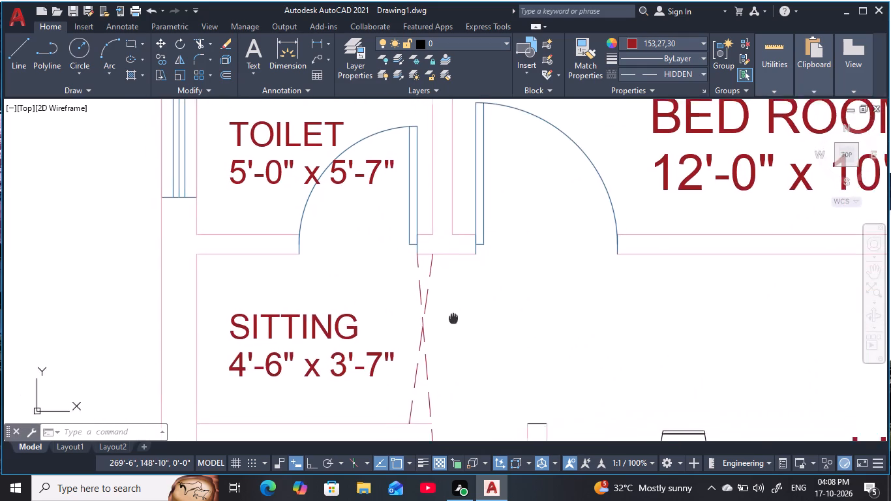
middle_click_drag(455, 315, 472, 278)
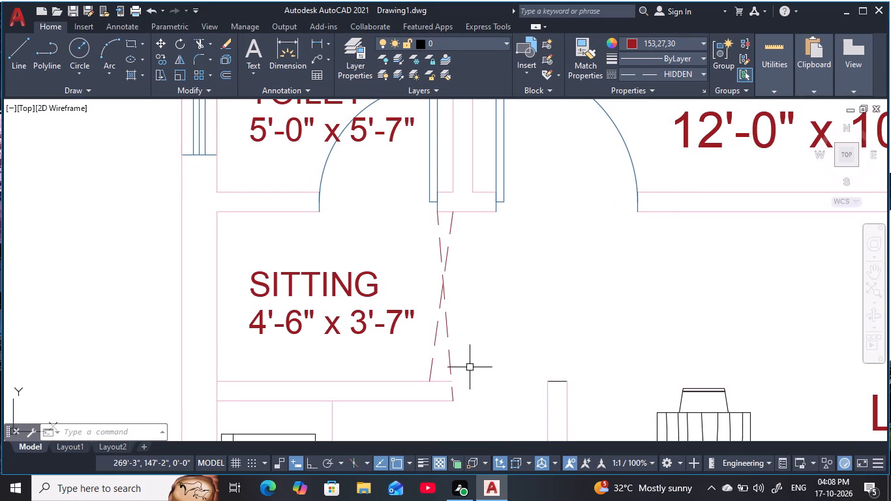
middle_click_drag(479, 364, 487, 339)
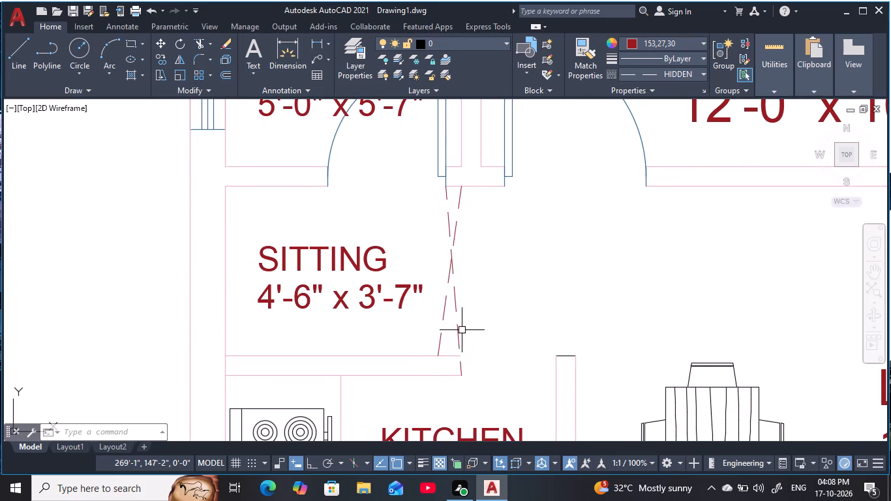
left_click(461, 330)
left_click(454, 335)
key("e")
key("space")
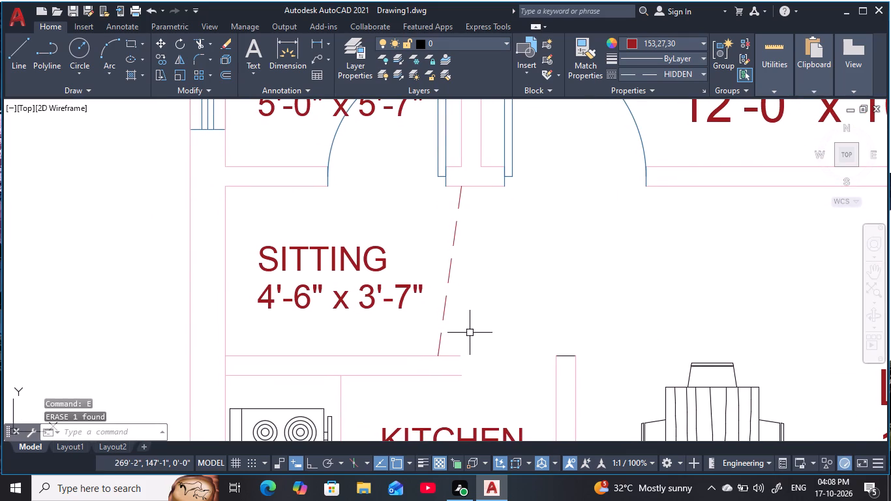
middle_click_drag(480, 311, 479, 326)
key("space")
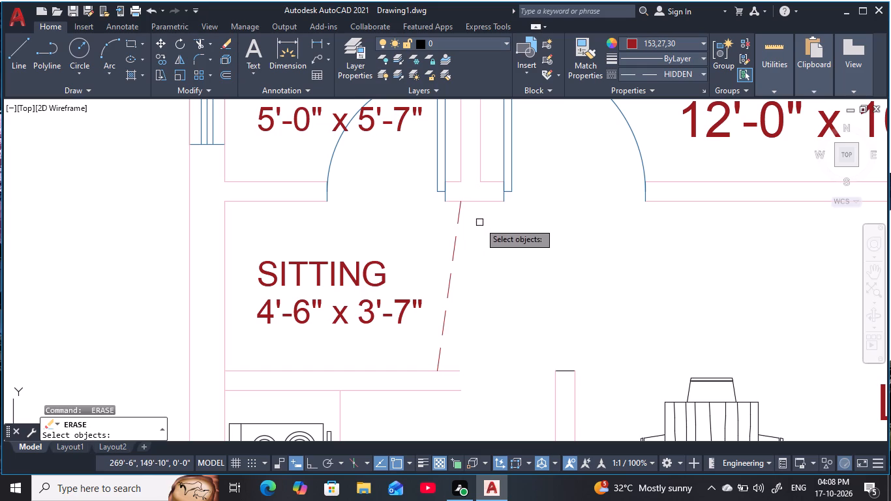
key("Escape")
key("Escape")
key("Escape")
key("Escape")
Draw a replacement HIDDEN diagonal from the toilet door jamb's lower corner to the end of the kitchen wall's upper line.
type("L")
key("space")
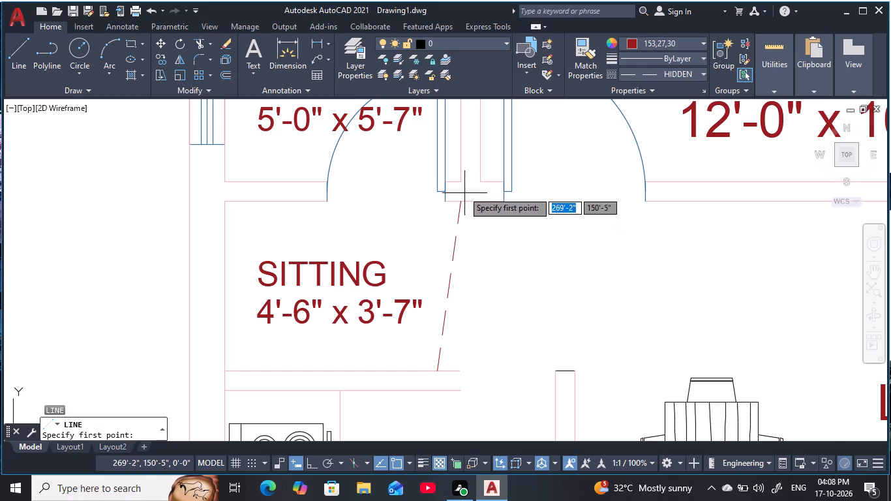
left_click(447, 200)
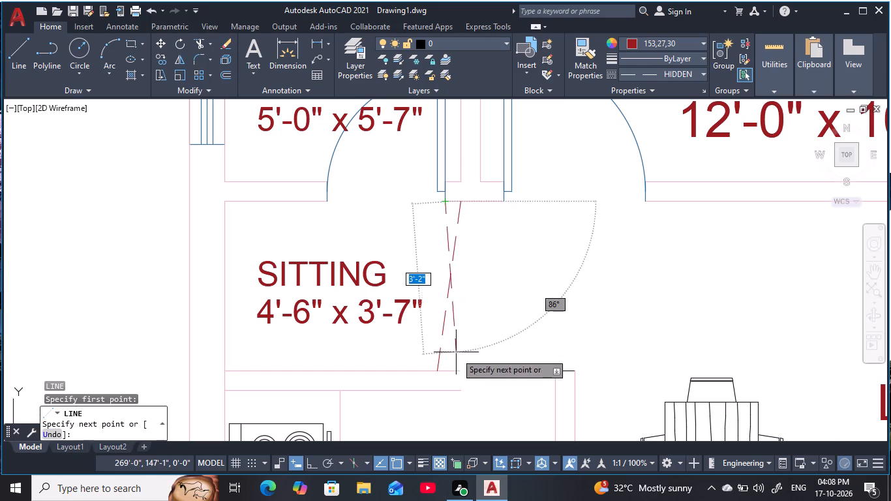
left_click(459, 370)
key("Escape")
key("Escape")
key("Escape")
scroll(488, 324, "down", 1)
middle_click_drag(486, 322, 466, 327)
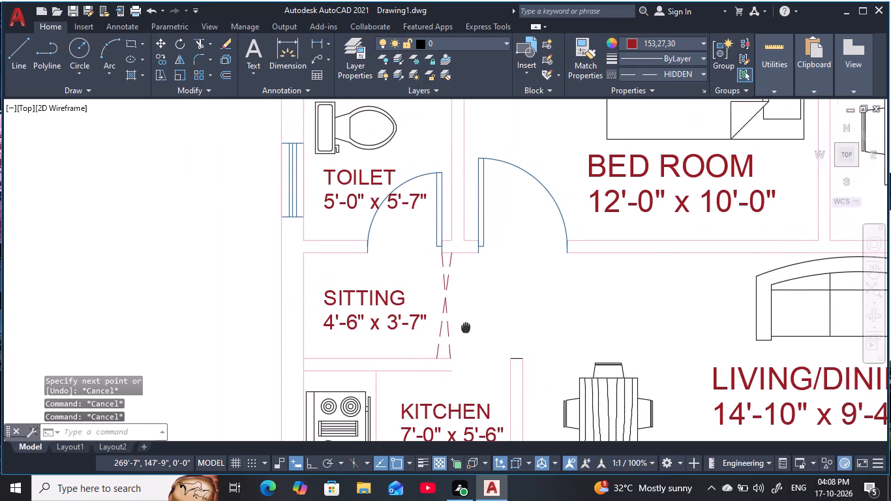
key("Escape")
key("Escape")
key("Escape")
key("Escape")
key("Escape")
middle_click_drag(460, 354, 469, 329)
Set the current linetype to Continuous.
scroll(466, 333, "up", 1)
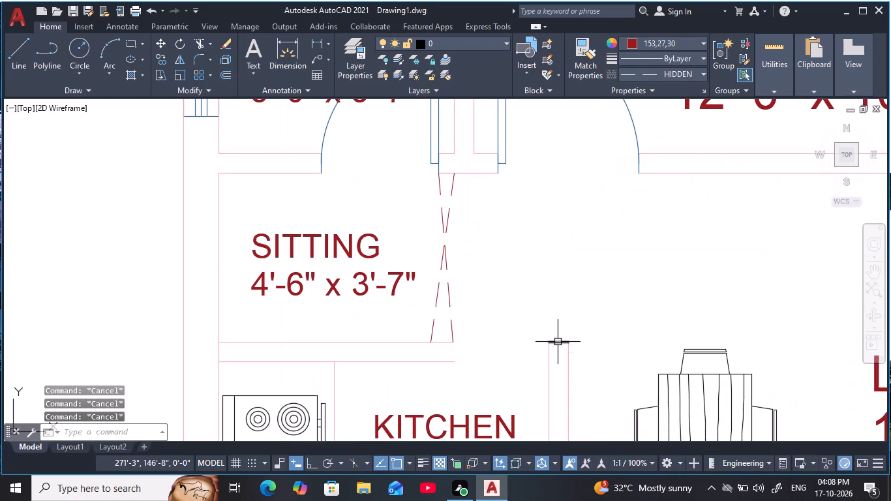
key("Escape")
key("Escape")
key("Escape")
key("Escape")
key("Escape")
left_click(689, 70)
left_click(686, 124)
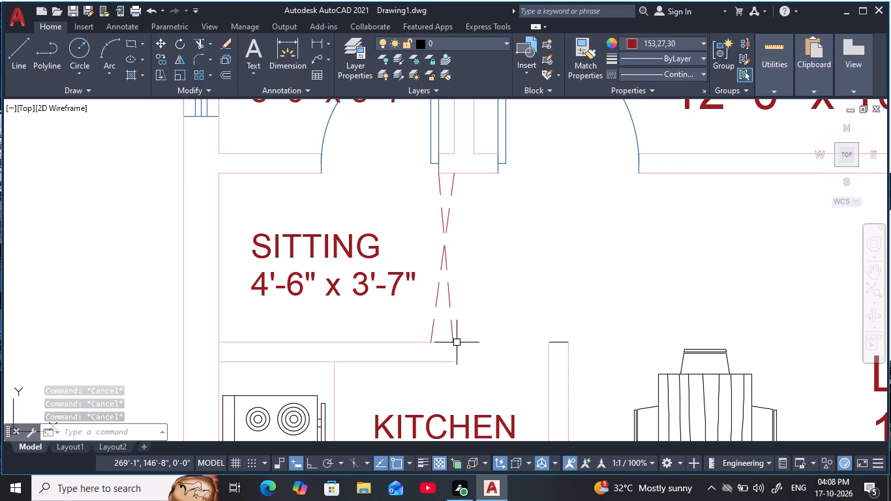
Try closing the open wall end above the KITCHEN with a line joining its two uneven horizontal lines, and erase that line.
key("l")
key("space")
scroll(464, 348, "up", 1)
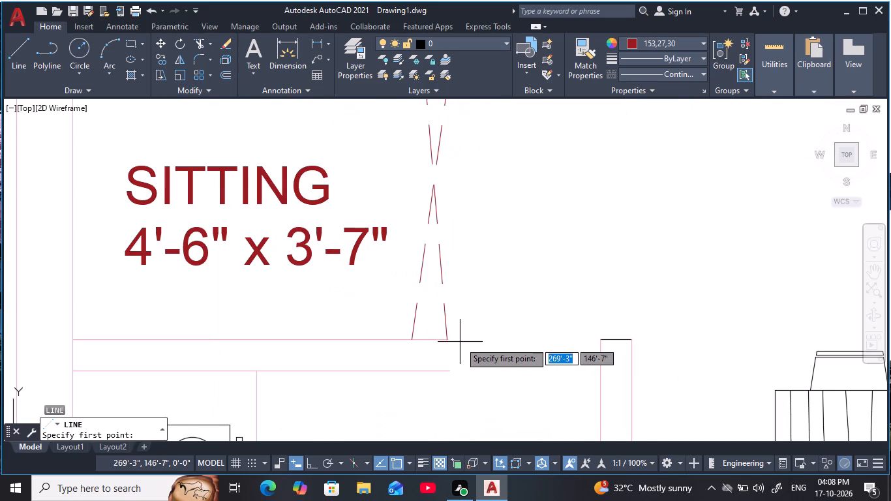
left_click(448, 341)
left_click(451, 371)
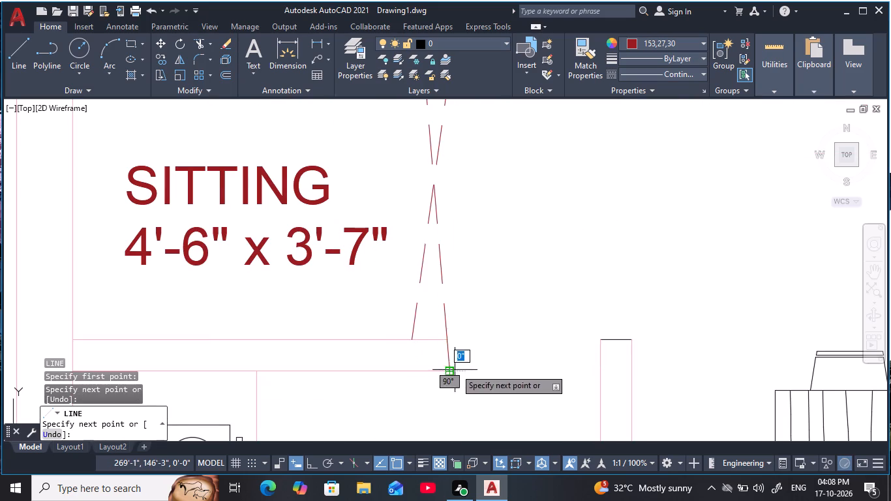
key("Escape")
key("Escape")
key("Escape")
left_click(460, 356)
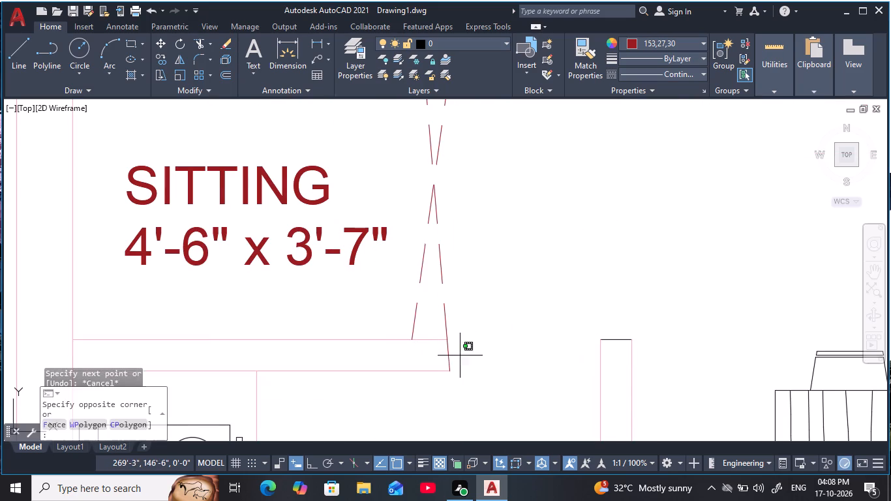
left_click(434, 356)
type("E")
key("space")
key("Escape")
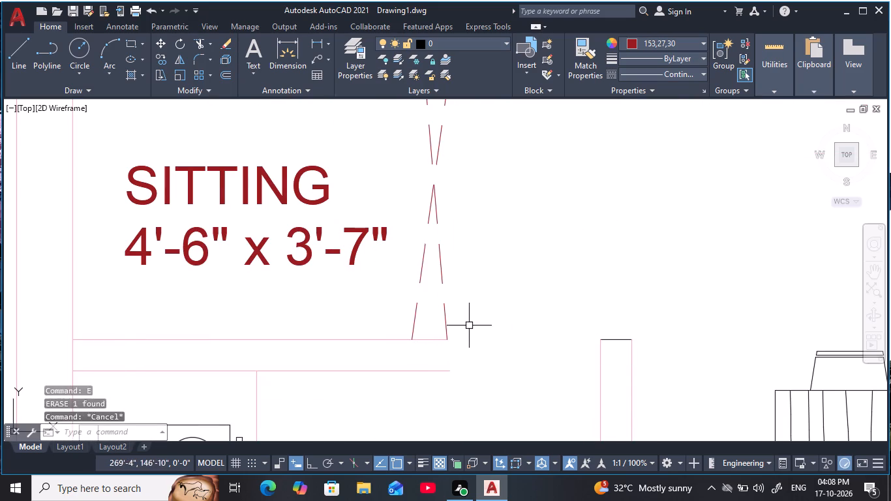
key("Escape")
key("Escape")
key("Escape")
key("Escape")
With Ortho on, draw a vertical end line about 5" long upward from the end of the kitchen wall's lower line.
type("L")
key("space")
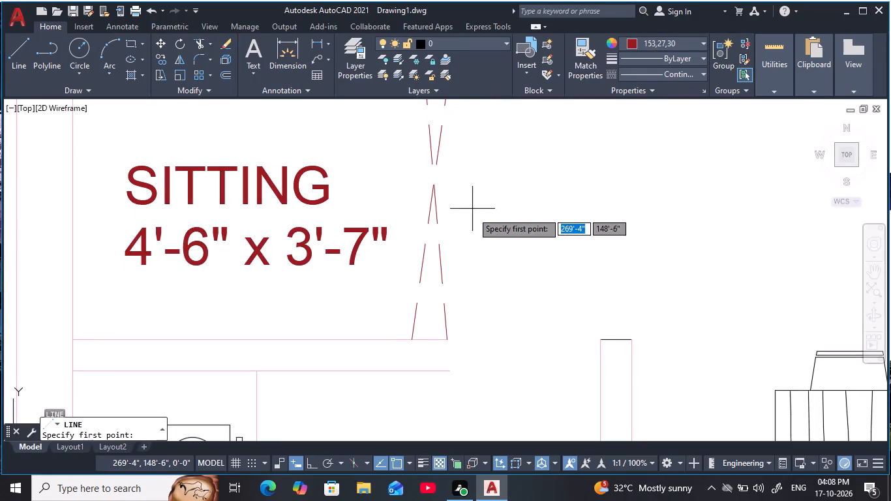
left_click(451, 373)
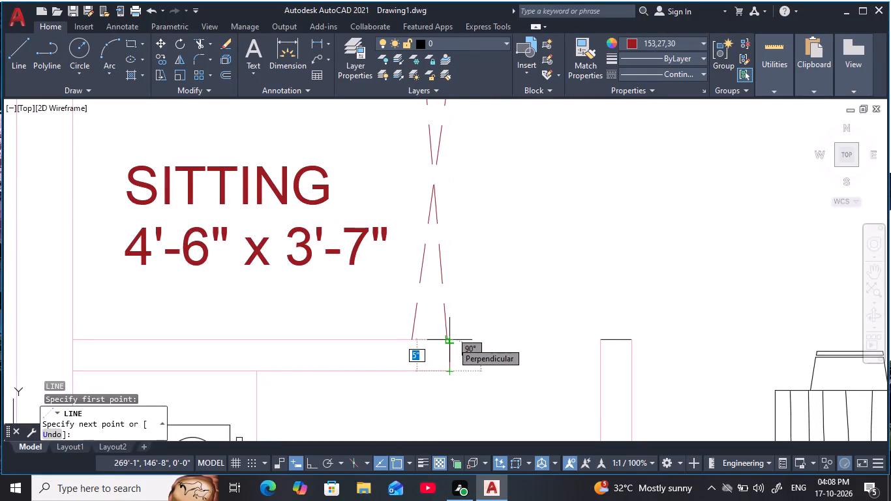
key("F8")
left_click(452, 342)
key("Escape")
key("Escape")
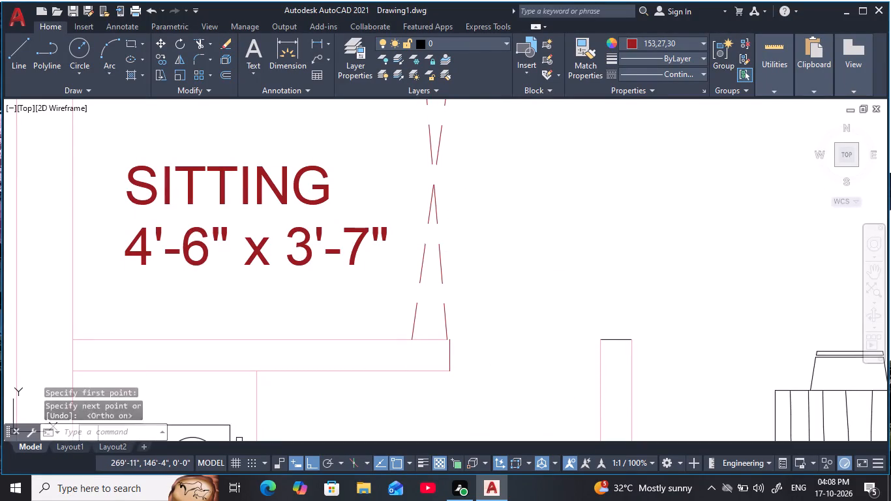
key("Escape")
key("Escape")
key("Escape")
key("Escape")
Extend the upper line of the wall between the 4'-6" x 3'-7" SITTING and the KITCHEN to the vertical end line.
scroll(454, 348, "up", 2)
middle_click_drag(454, 347, 459, 327)
key("Escape")
key("Escape")
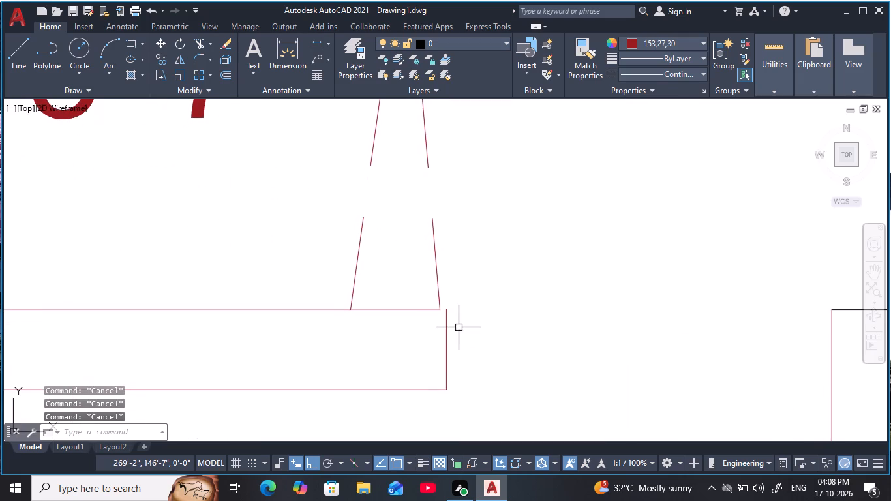
type("EX")
key("space")
left_click(421, 307)
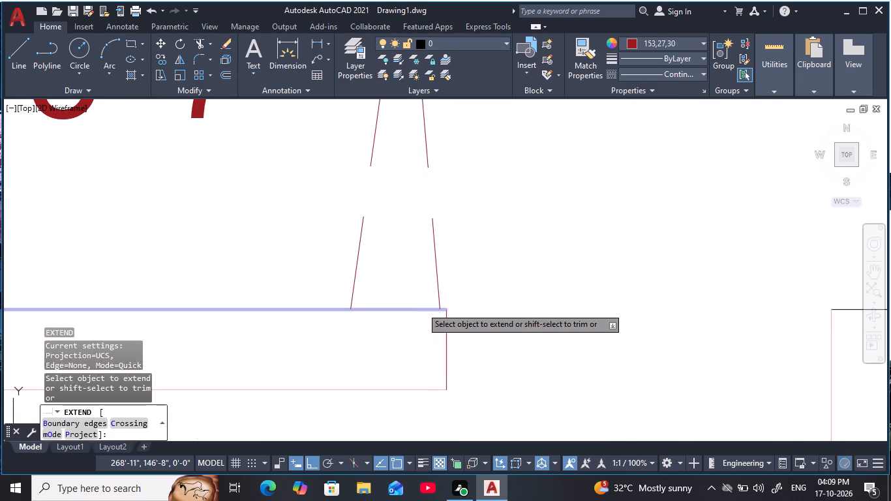
key("Escape")
scroll(486, 303, "down", 1)
middle_click_drag(486, 303, 477, 297)
key("Escape")
scroll(477, 302, "down", 1)
key("Escape")
scroll(491, 319, "down", 1)
middle_click_drag(490, 312, 478, 312)
key("Escape")
key("Escape")
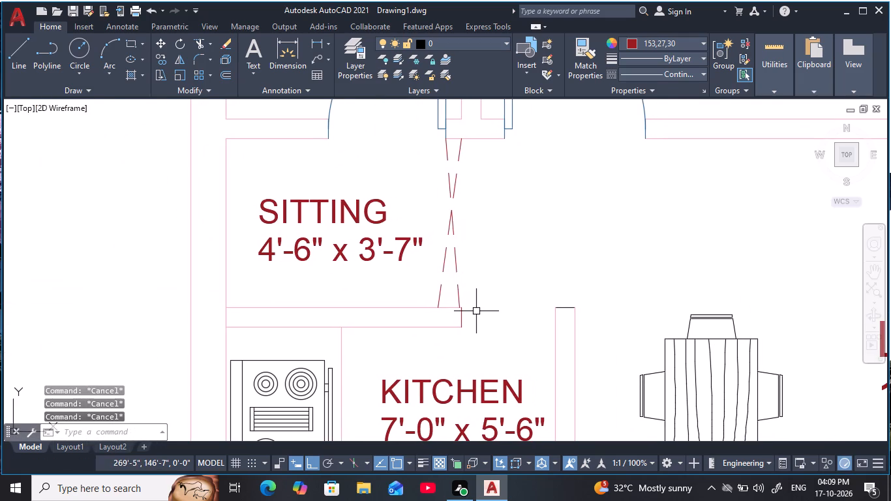
Match the new end line and the black cap on the wall stub beside the dining table to the kitchen wall line's properties.
key("Escape")
key("m")
key("a")
key("space")
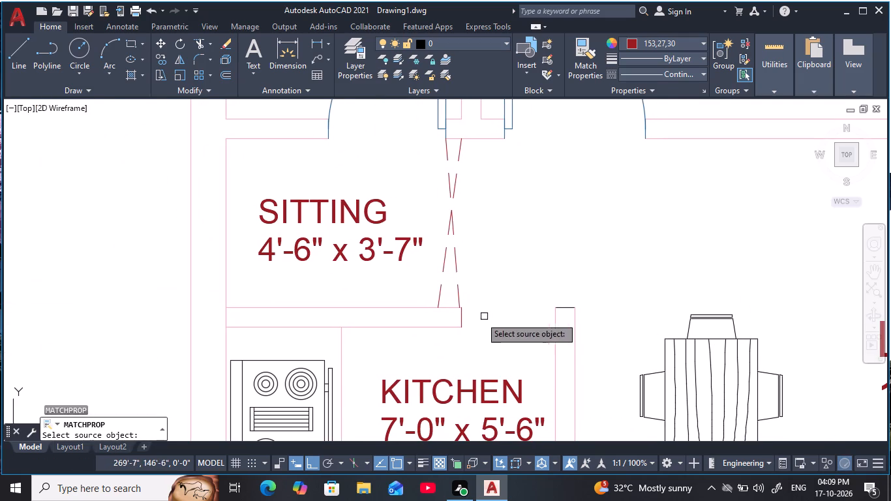
left_click(438, 326)
left_click(461, 319)
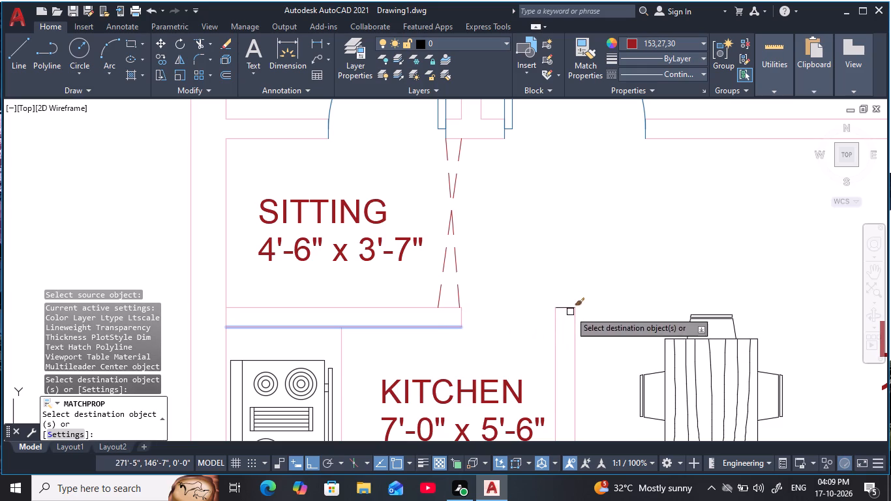
left_click(569, 309)
key("Escape")
scroll(487, 304, "down", 1)
key("Escape")
key("Escape")
key("Escape")
key("Escape")
scroll(498, 288, "down", 1)
key("Escape")
middle_click_drag(498, 282, 487, 284)
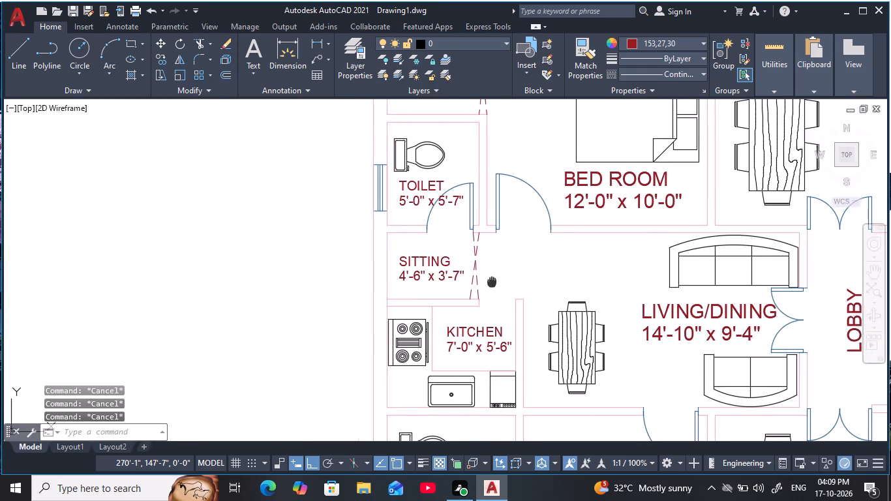
middle_click_drag(487, 284, 432, 288)
key("Escape")
key("Escape")
key("Escape")
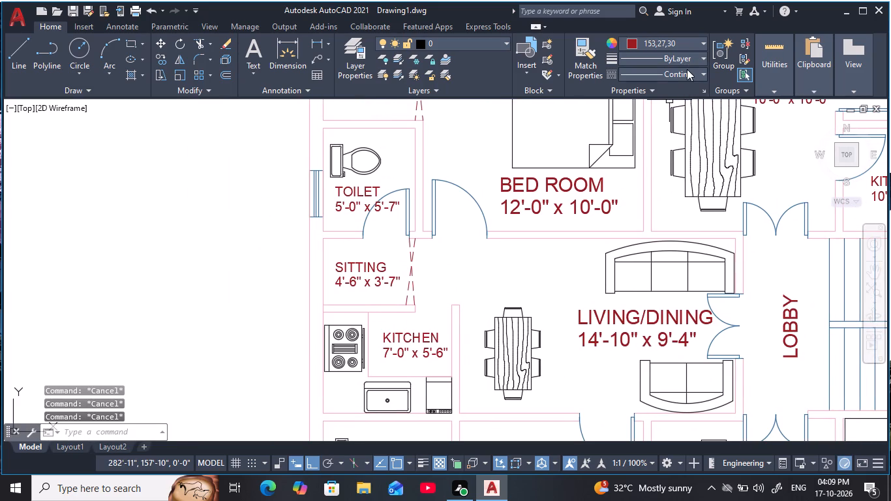
Set the current linetype to HIDDEN.
left_click(699, 76)
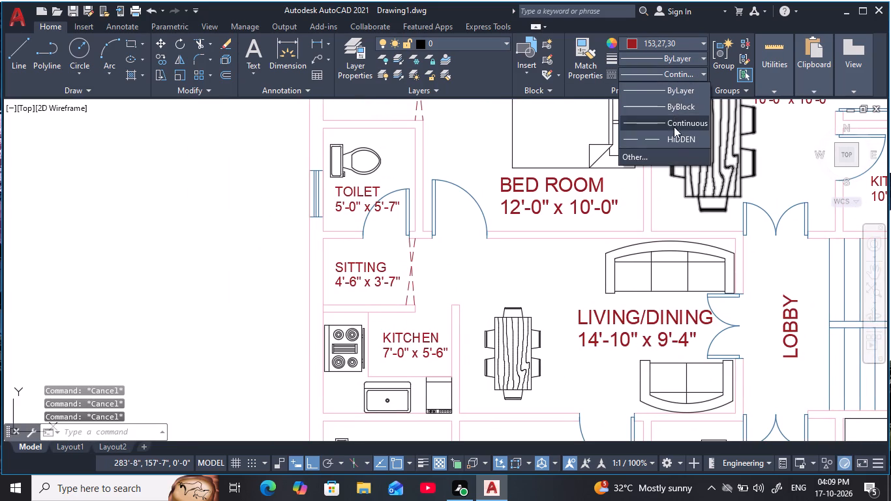
left_click(672, 136)
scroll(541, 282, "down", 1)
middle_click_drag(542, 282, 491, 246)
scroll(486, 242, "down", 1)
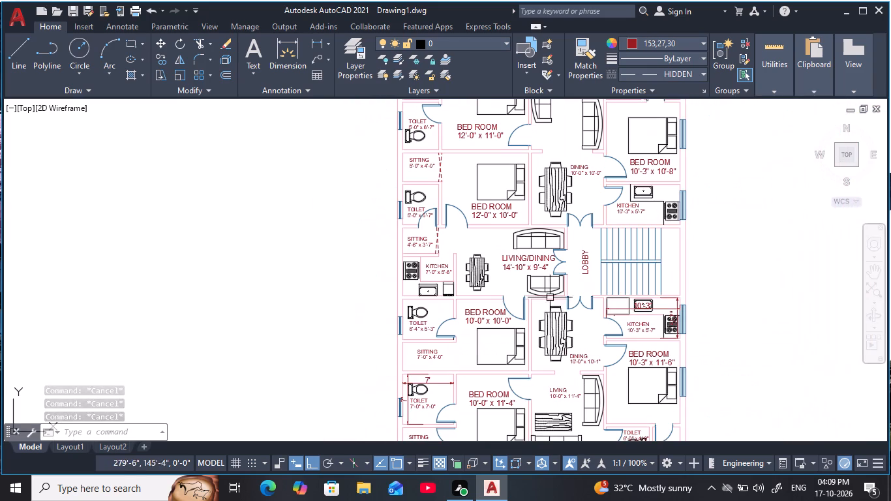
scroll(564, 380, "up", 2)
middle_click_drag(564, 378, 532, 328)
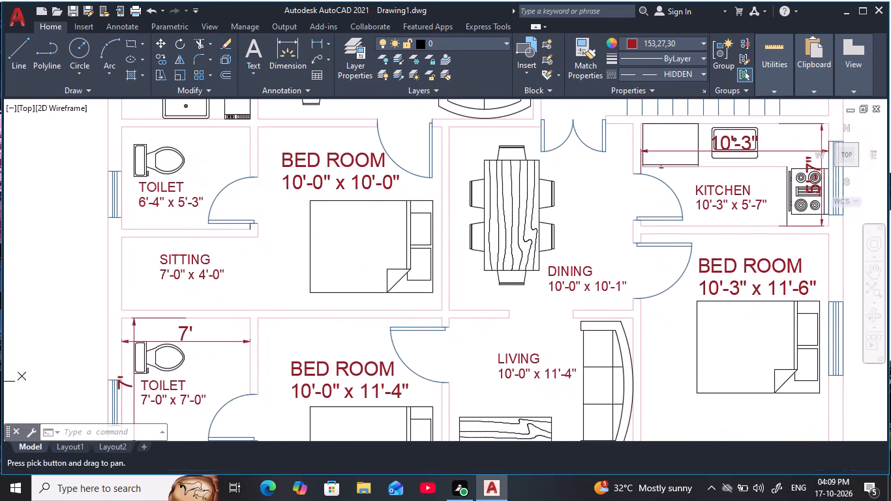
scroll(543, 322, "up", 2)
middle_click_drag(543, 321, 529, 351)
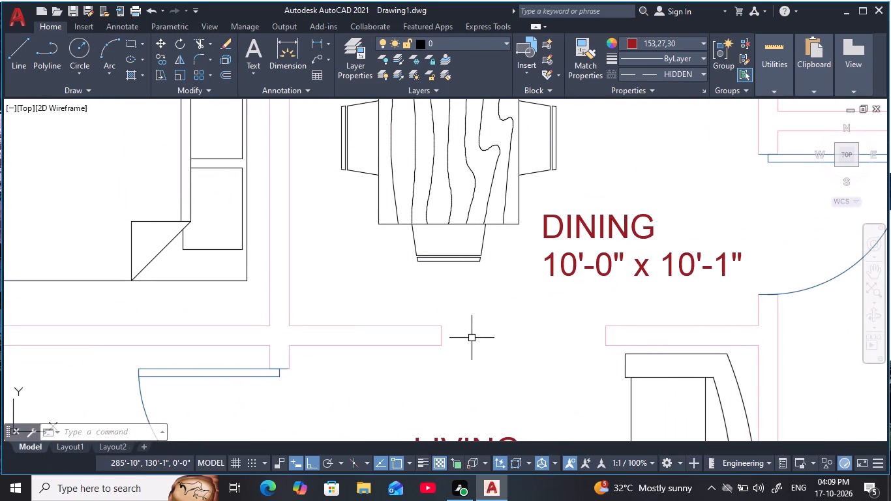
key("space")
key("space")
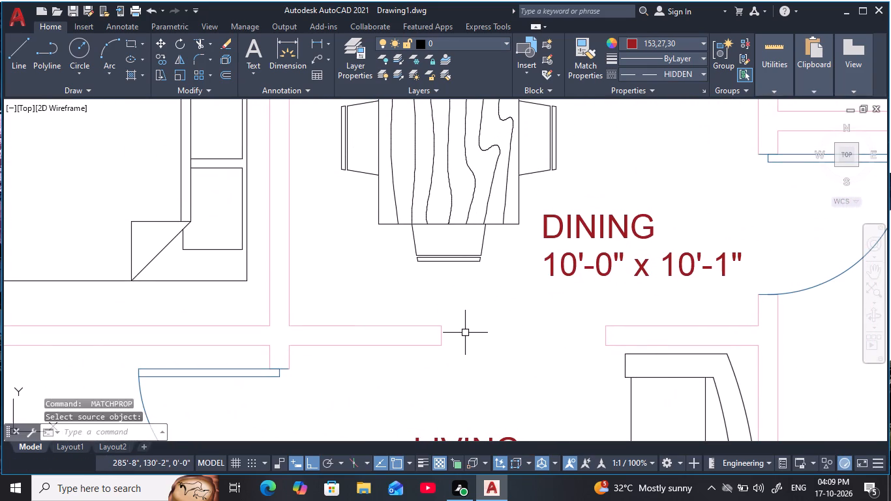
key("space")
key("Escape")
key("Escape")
With Ortho off, draw the first diagonal HIDDEN line across the open passage between the 7'-0" x 4'-0" SITTING and the BED ROOM.
middle_click_drag(425, 303, 482, 310)
scroll(429, 304, "down", 4)
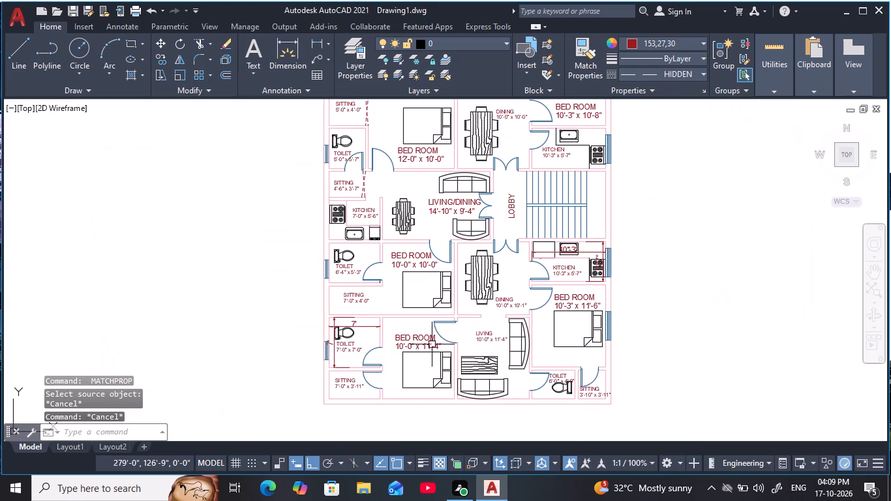
middle_click_drag(399, 368, 414, 345)
scroll(427, 328, "down", 1)
middle_click_drag(425, 328, 409, 349)
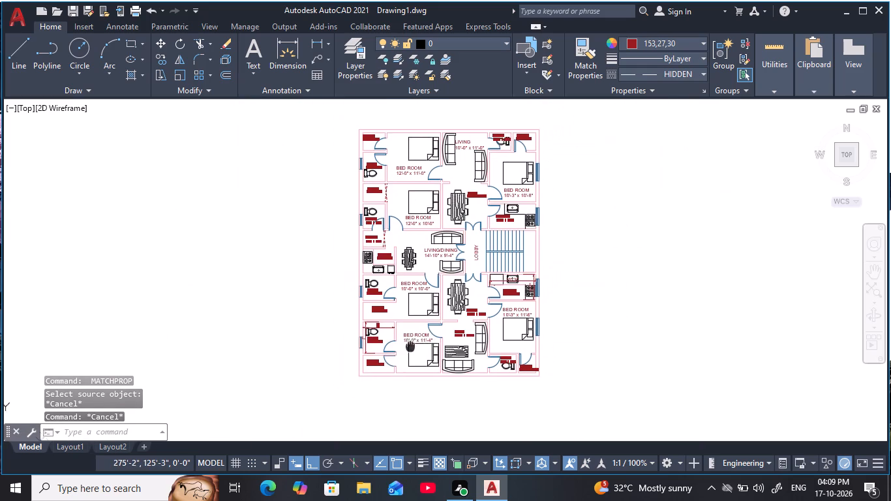
middle_click_drag(409, 349, 406, 362)
scroll(450, 334, "up", 1)
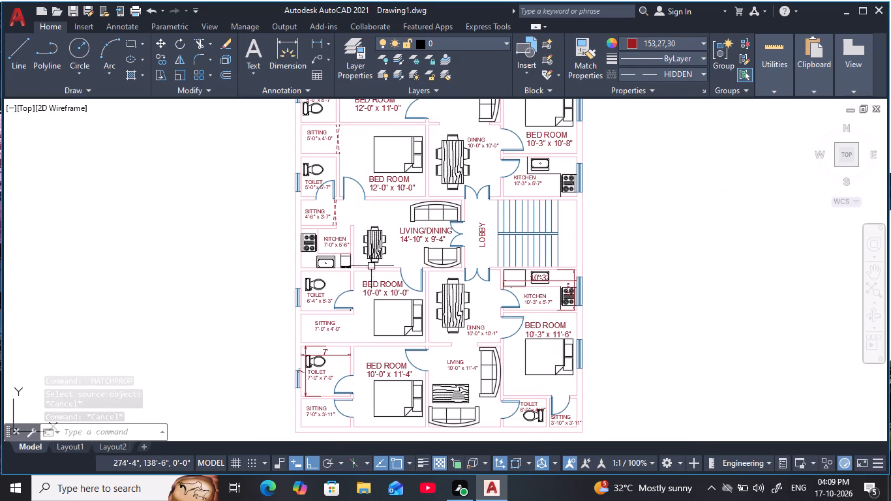
scroll(377, 233, "up", 1)
middle_click_drag(357, 328, 364, 318)
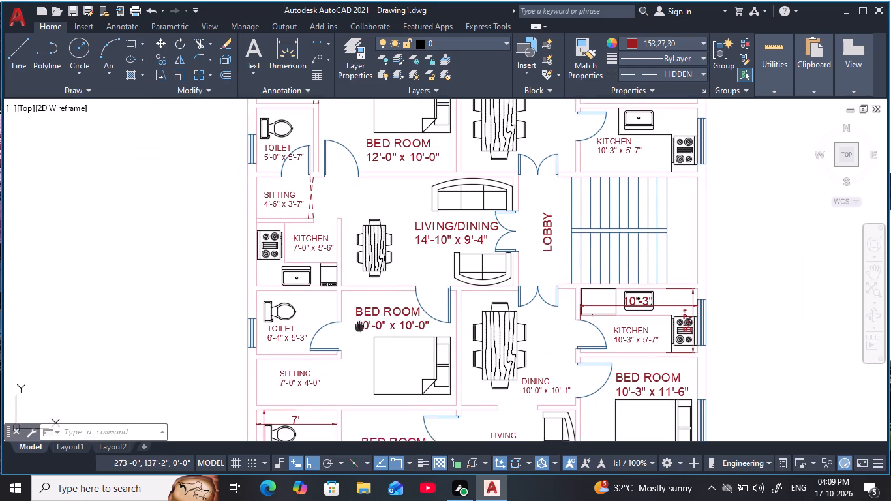
middle_click_drag(364, 318, 386, 252)
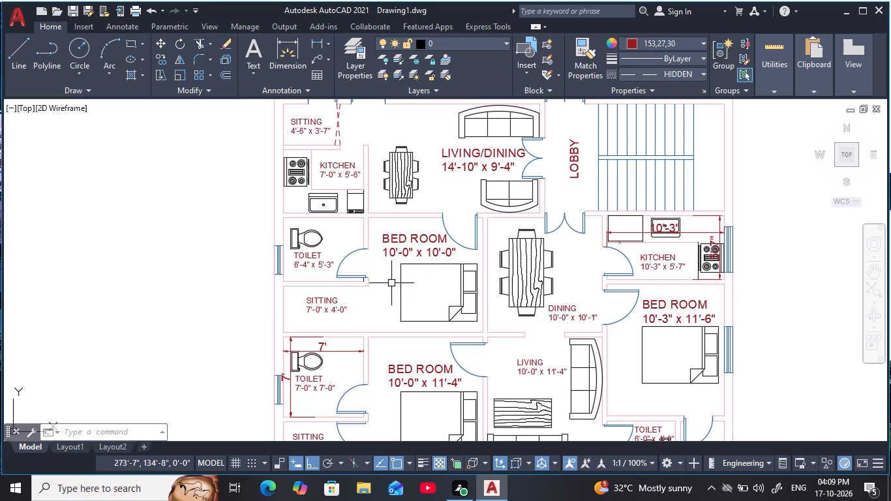
type("L")
key("space")
middle_click_drag(383, 288, 405, 247)
scroll(395, 271, "up", 2)
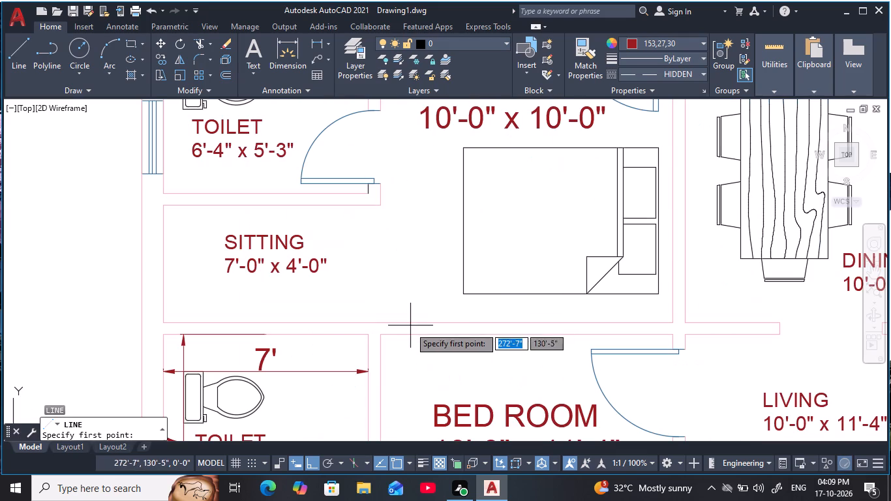
left_click(384, 322)
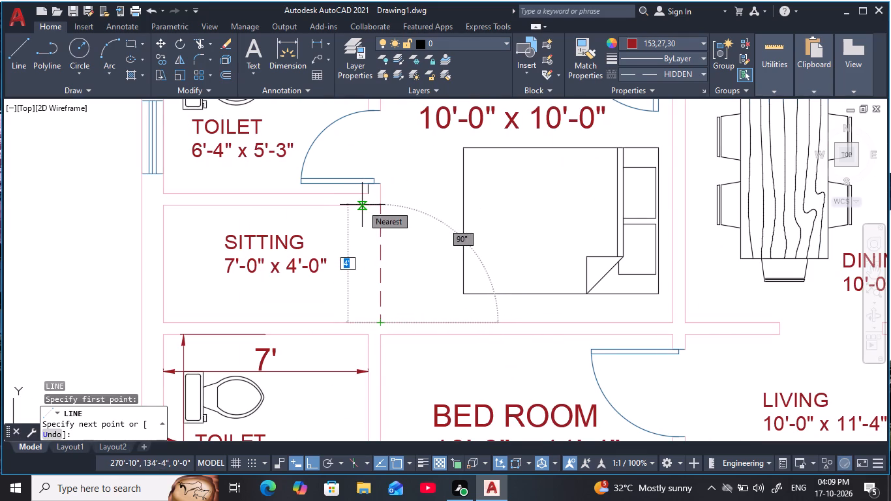
key("F8")
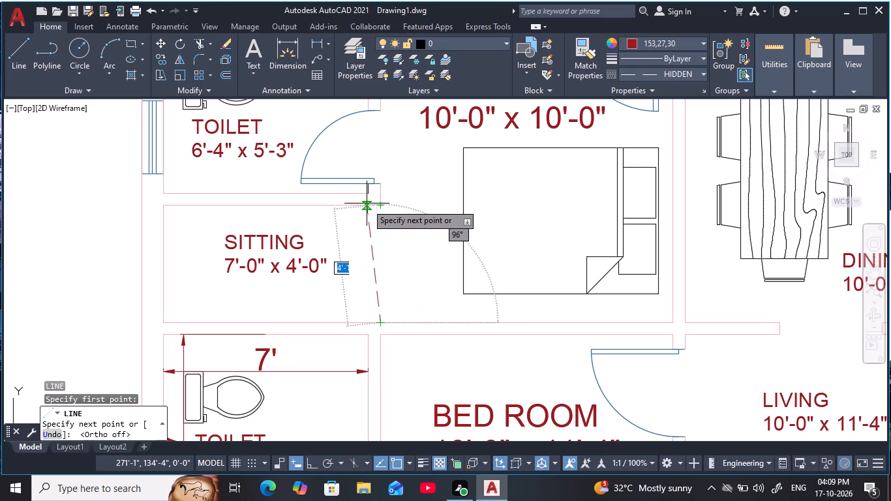
scroll(369, 207, "up", 3)
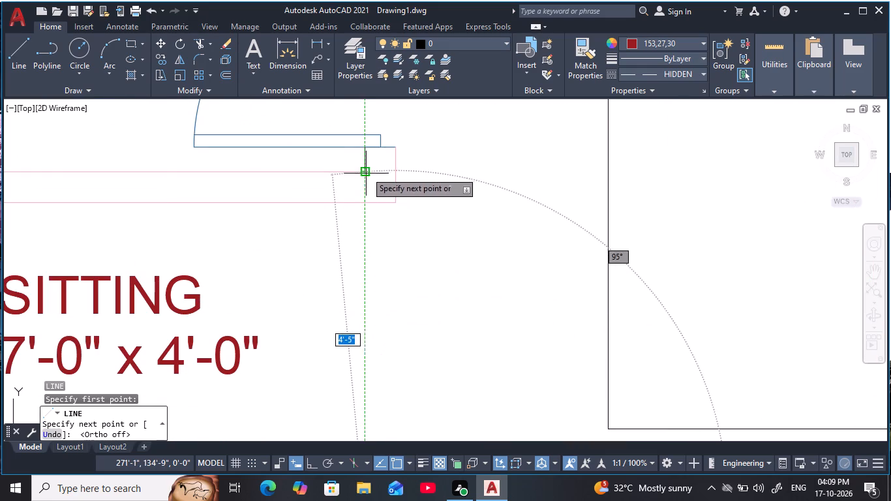
left_click(365, 204)
scroll(408, 292, "down", 1)
middle_click_drag(409, 264, 466, 164)
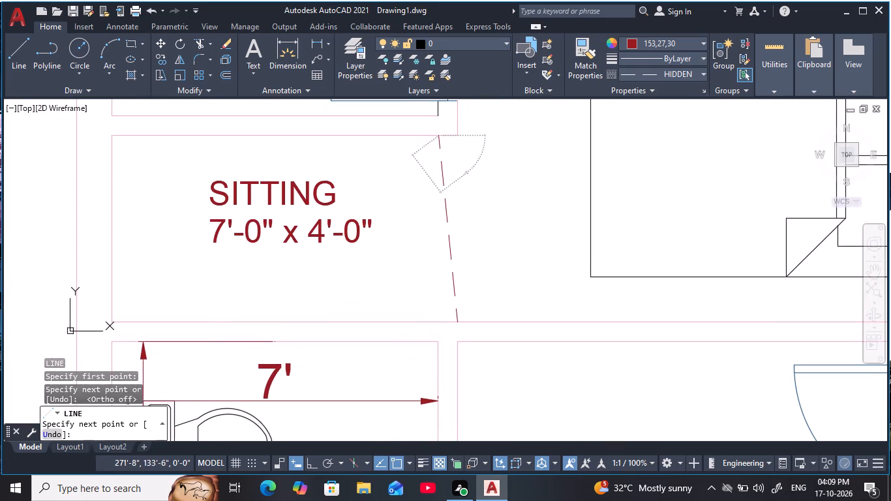
key("Escape")
key("Escape")
Draw the opposite diagonal across the same 7'-0" x 4'-0" SITTING passage, crossing the first line.
key("space")
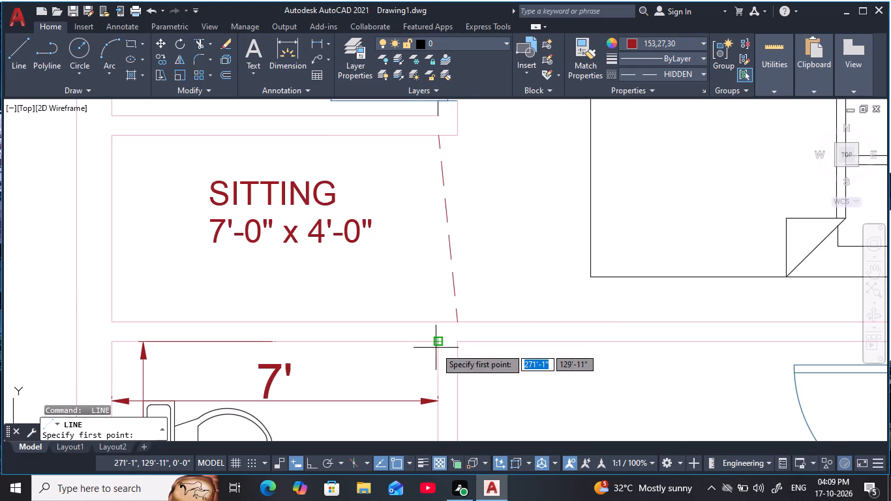
left_click(440, 322)
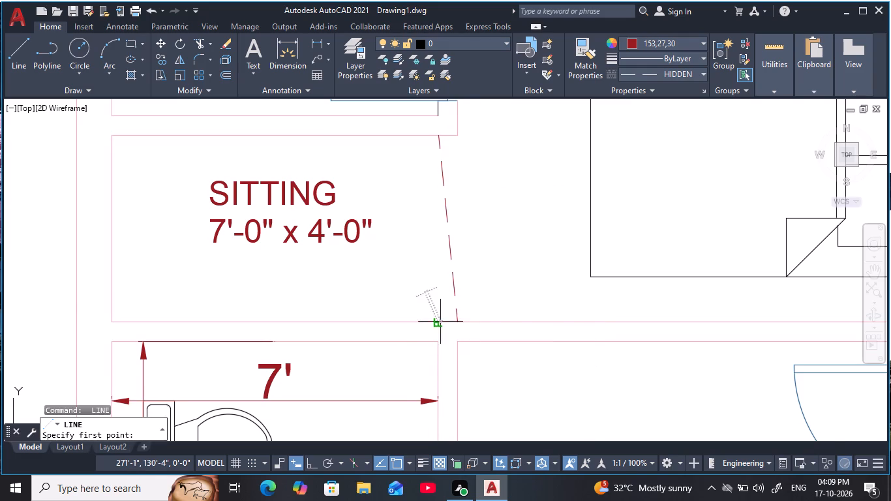
left_click(459, 134)
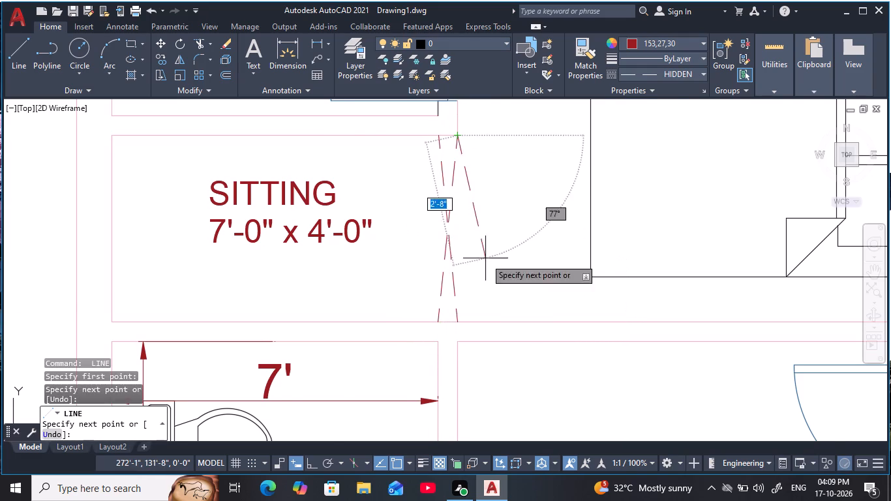
key("Escape")
scroll(485, 258, "down", 1)
key("Escape")
key("Escape")
Look over the floor plan, from the lower bedrooms and LIVING up past the LOBBY to the upper rooms.
scroll(491, 254, "down", 2)
middle_click_drag(491, 253, 430, 245)
middle_click_drag(481, 293, 338, 269)
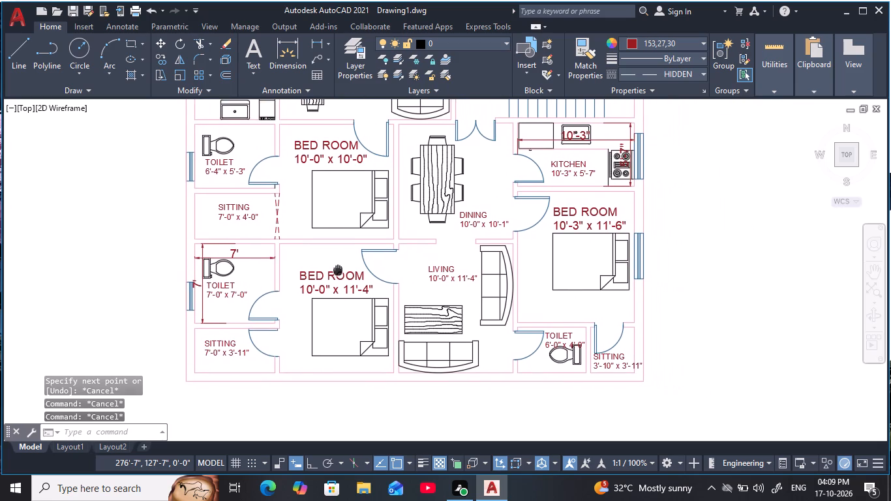
middle_click_drag(338, 269, 320, 323)
scroll(428, 299, "down", 1)
middle_click_drag(453, 287, 434, 355)
middle_click_drag(444, 220, 445, 224)
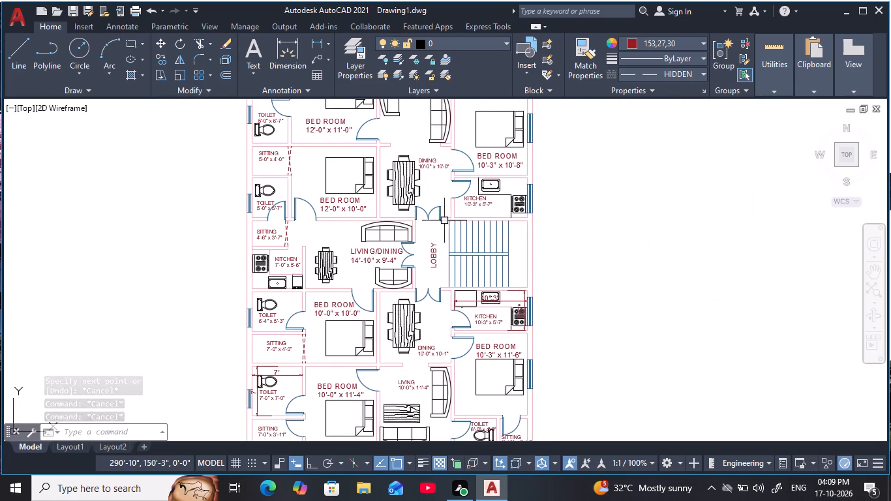
middle_click_drag(445, 224, 430, 288)
scroll(421, 252, "up", 1)
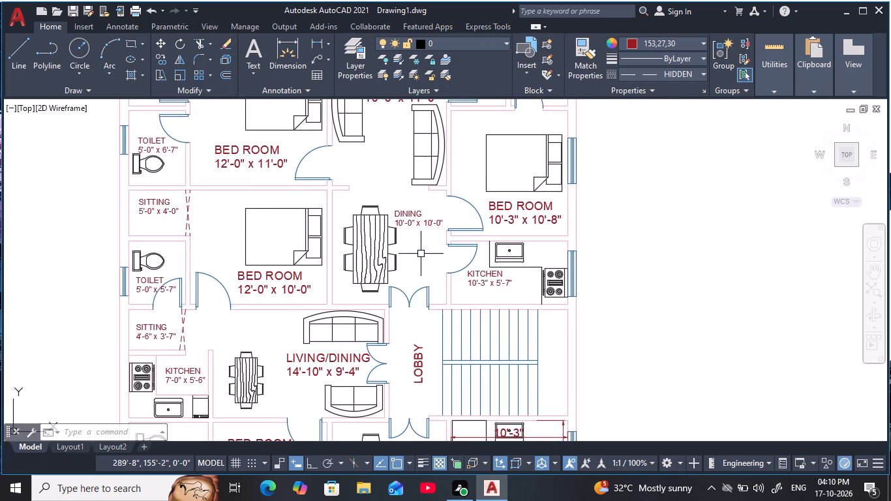
middle_click_drag(452, 232, 541, 137)
scroll(520, 260, "down", 1)
middle_click_drag(520, 266, 479, 266)
scroll(490, 264, "down", 1)
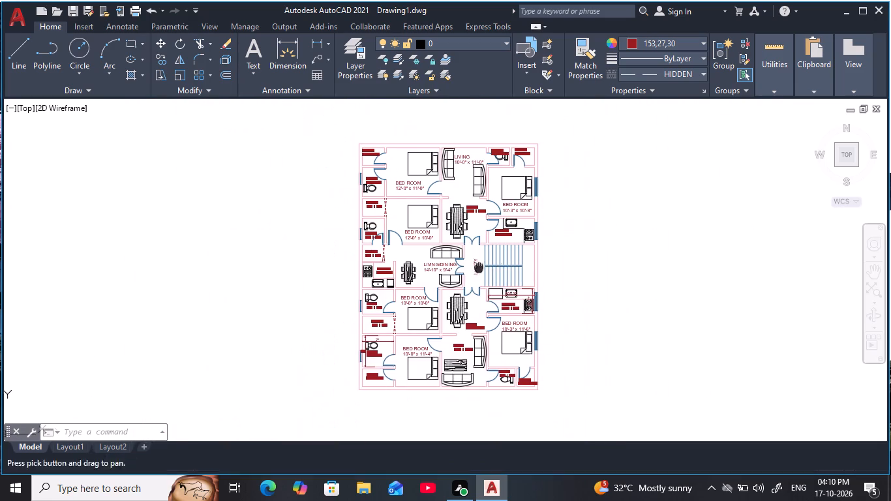
Add a linear dimension for the overall width of the plan, placed just above the top outer wall.
key("Escape")
key("Escape")
key("Escape")
key("d")
type("LI")
key("space")
middle_click_drag(364, 162, 363, 231)
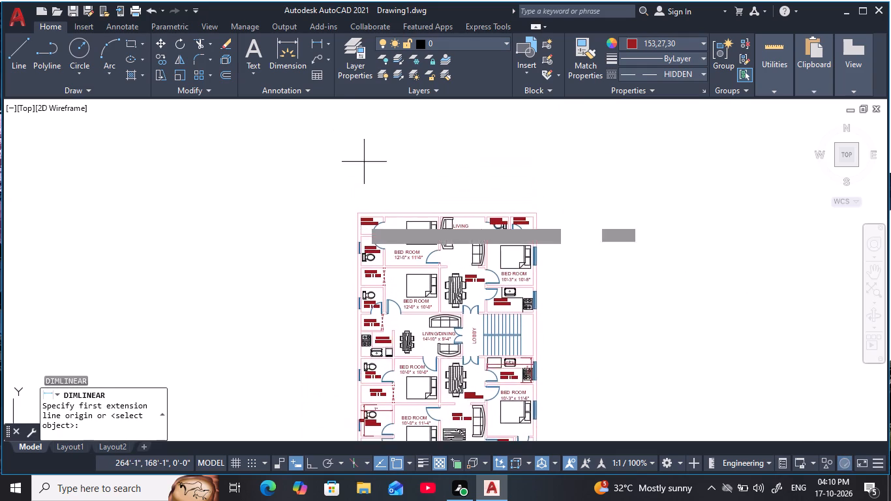
scroll(363, 204, "up", 3)
left_click(333, 245)
middle_click_drag(573, 214, 297, 142)
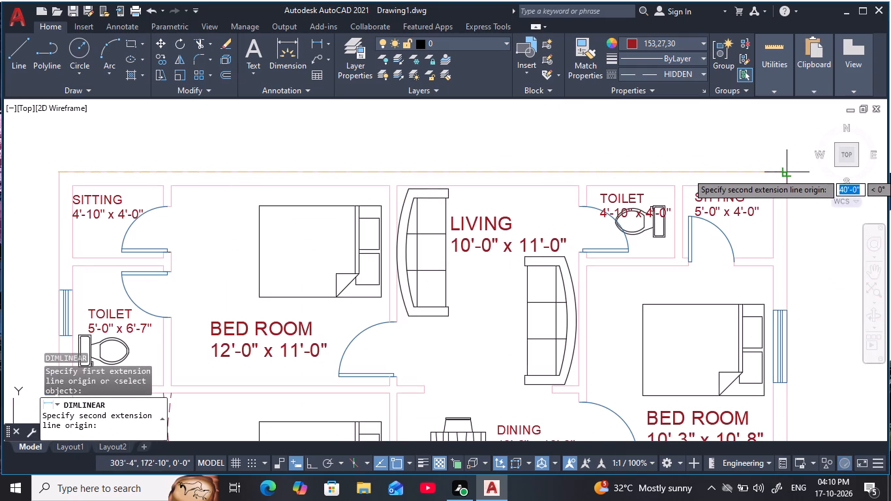
left_click(791, 173)
left_click(787, 132)
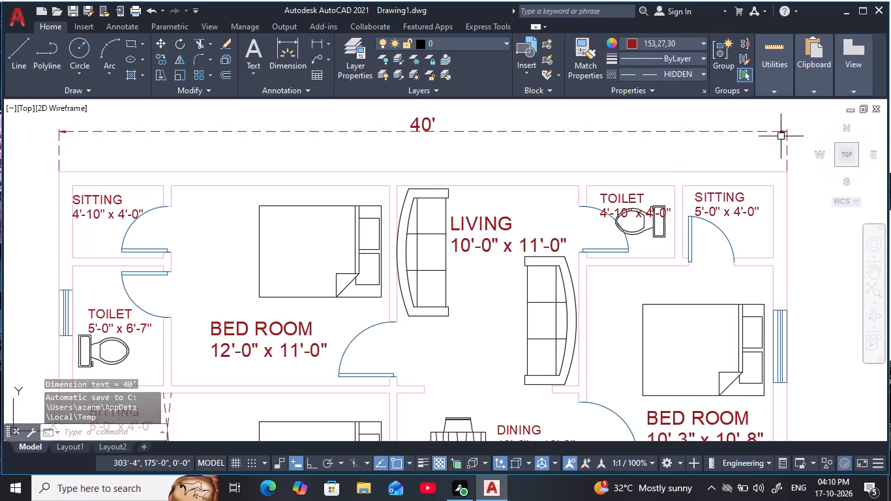
Add a linear dimension for the overall length of the plan, placed outside the outer wall on the TOILET and SITTING side.
scroll(612, 202, "down", 2)
middle_click_drag(603, 194, 634, 146)
scroll(635, 145, "down", 1)
key("space")
scroll(510, 149, "up", 3)
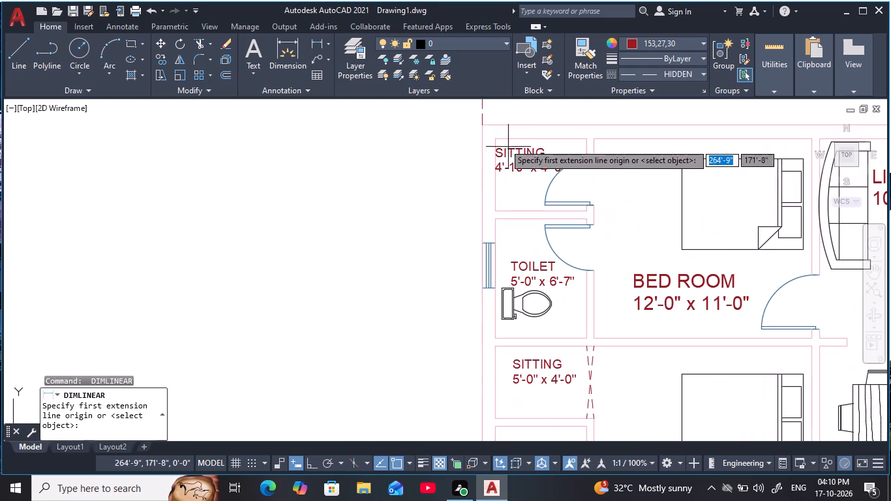
left_click(481, 123)
middle_click_drag(466, 259, 494, 156)
scroll(501, 147, "down", 4)
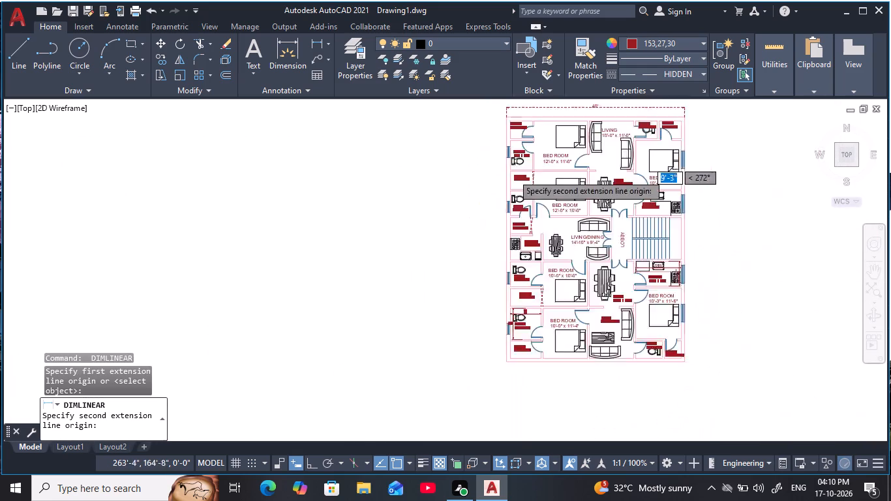
scroll(517, 284, "up", 3)
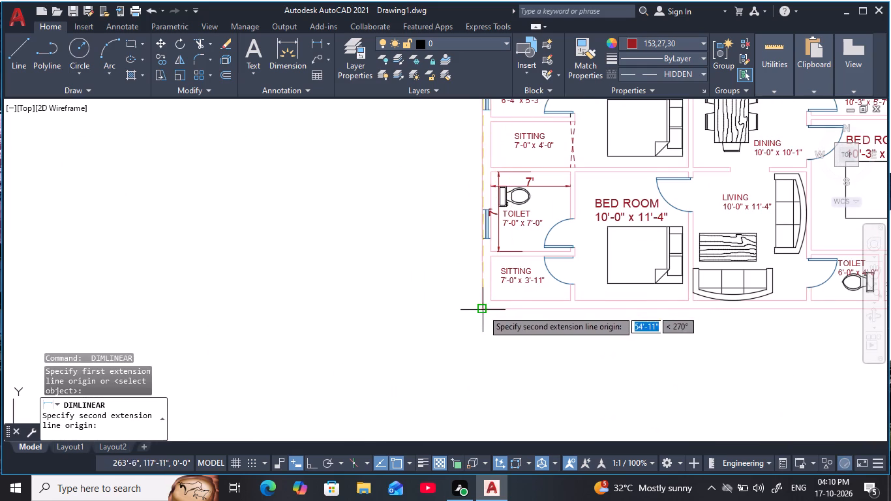
left_click(482, 311)
left_click(450, 297)
Add single-line text "FIRST AND SECOND FLOOR" below the plan's bottom outer wall, with height 15 and the default rotation.
scroll(560, 207, "down", 3)
middle_click_drag(559, 205, 472, 252)
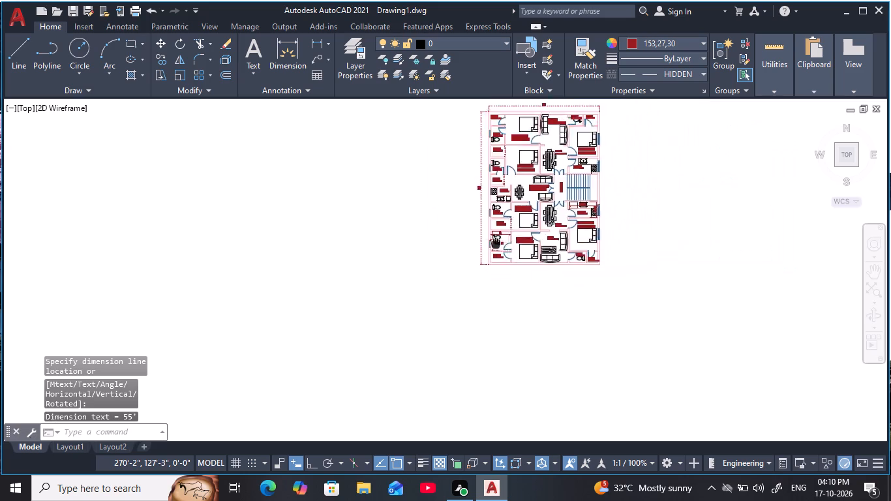
middle_click_drag(472, 252, 428, 282)
scroll(432, 284, "up", 2)
middle_click_drag(435, 284, 414, 312)
middle_click_drag(456, 298, 448, 303)
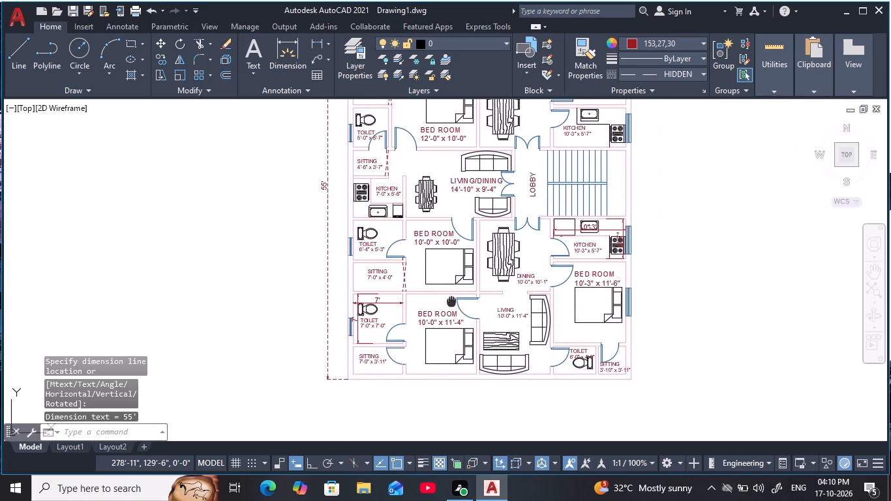
middle_click_drag(448, 303, 422, 321)
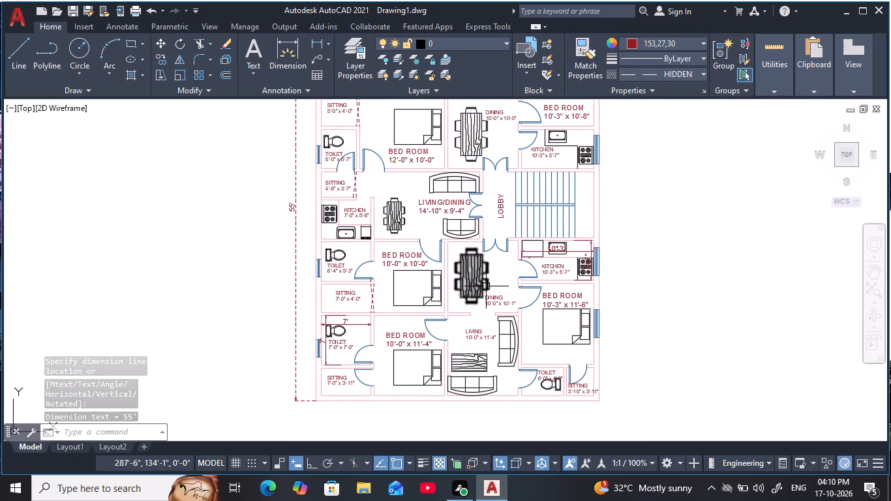
middle_click_drag(486, 286, 478, 261)
key("Escape")
key("Escape")
key("Escape")
key("Escape")
type("DT")
key("space")
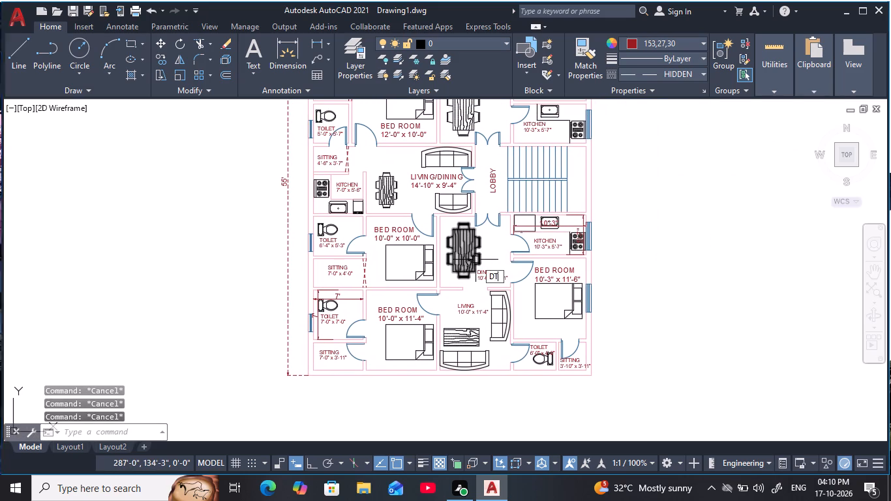
middle_click_drag(468, 284, 485, 211)
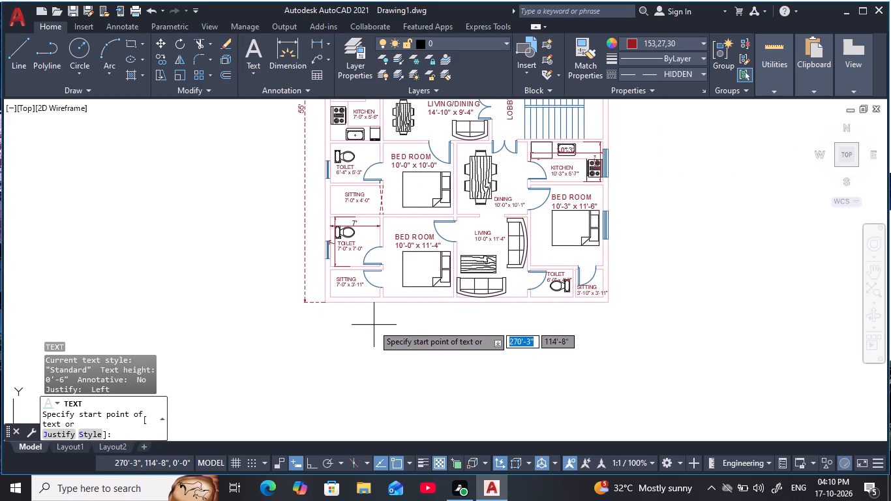
left_click(373, 322)
key("F8")
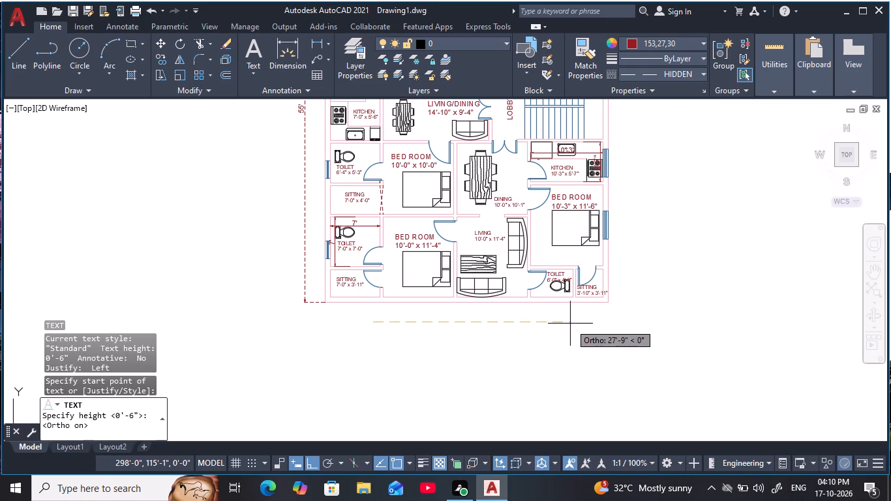
type("15")
key("space")
key("space")
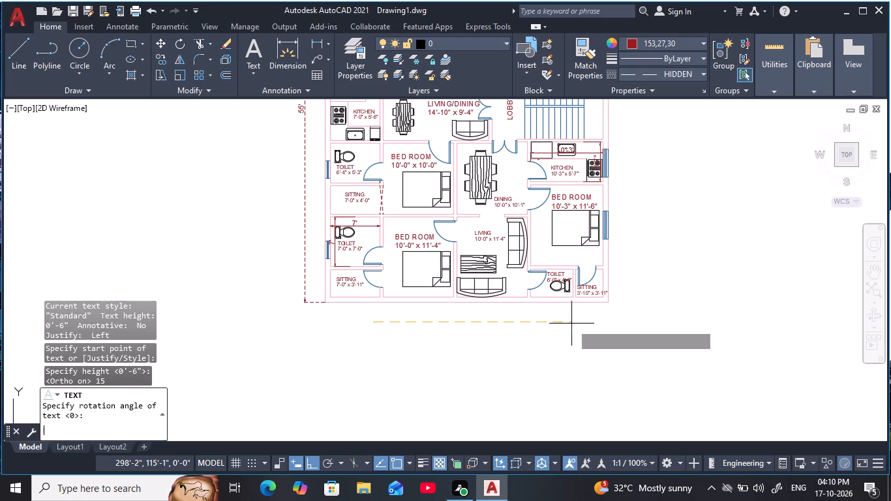
type("FI")
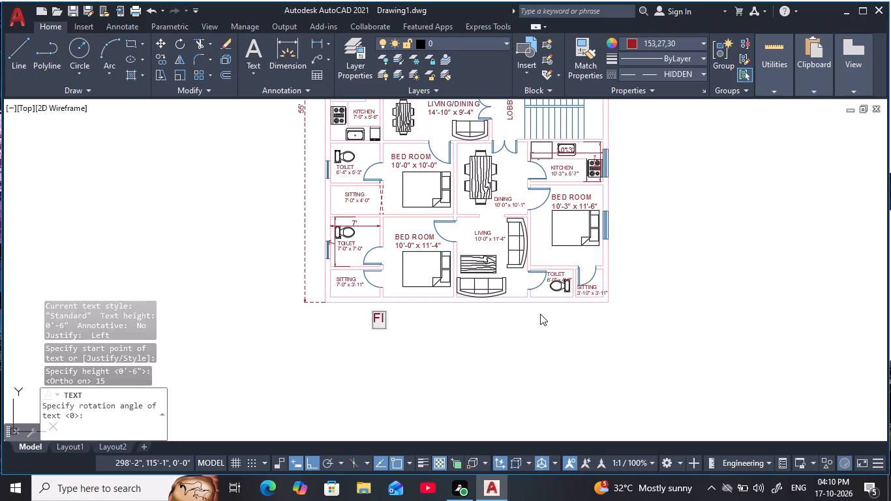
type("RST")
key("space")
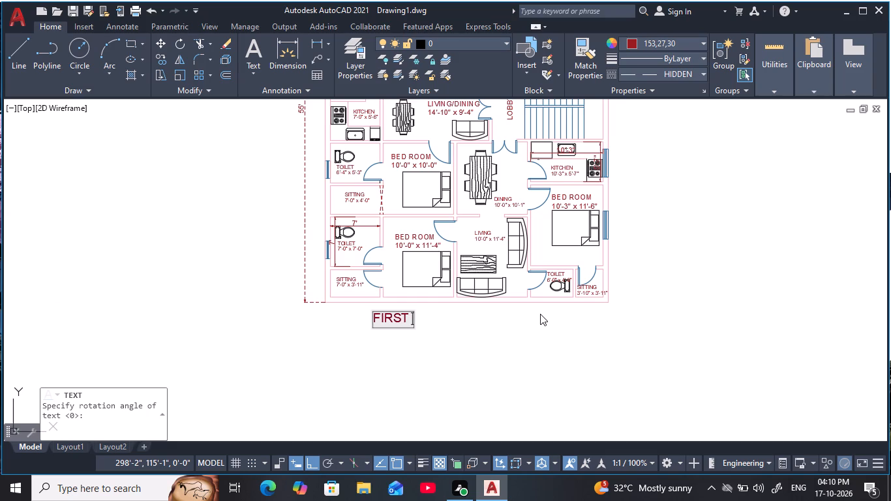
type("AND")
key("space")
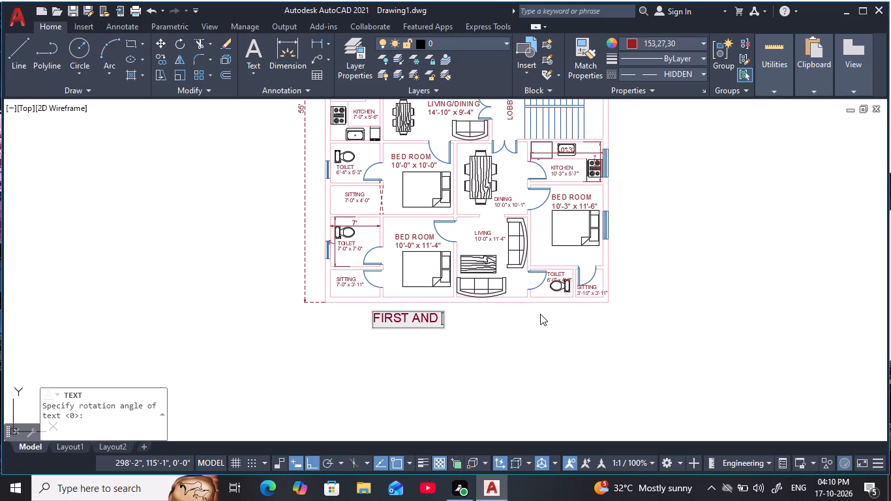
type("SECOND")
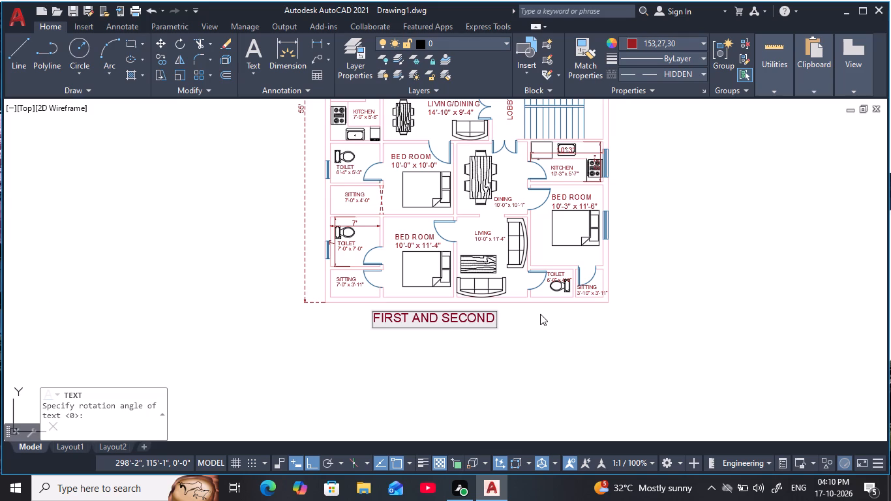
key("space")
key("f")
type("LOOR")
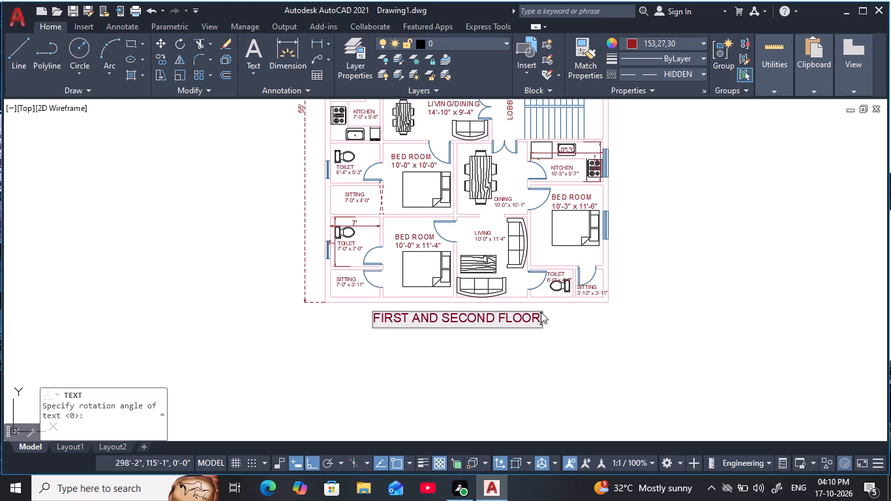
key("space")
key("Return")
left_click(566, 321)
key("Escape")
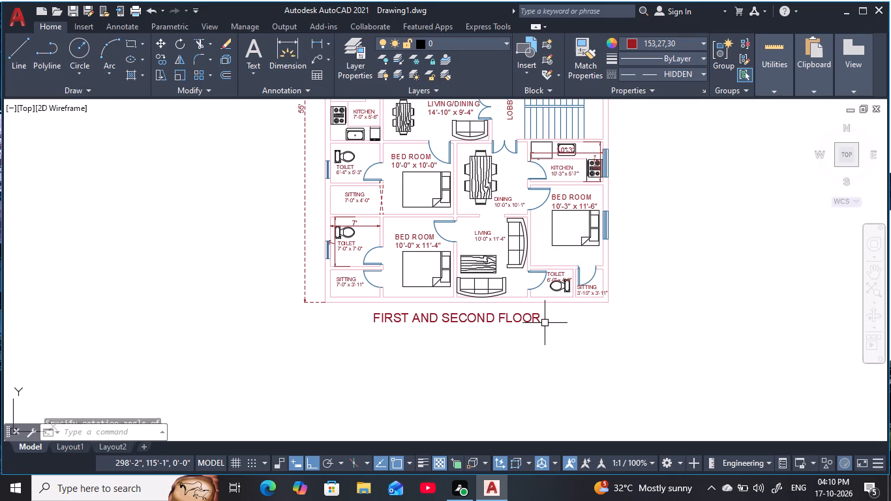
key("Escape")
key("Escape")
Look over the whole floor plan and its title, checking the rooms for leftover dimensions.
scroll(545, 323, "down", 1)
middle_click_drag(556, 333, 539, 384)
key("Escape")
key("Escape")
key("Escape")
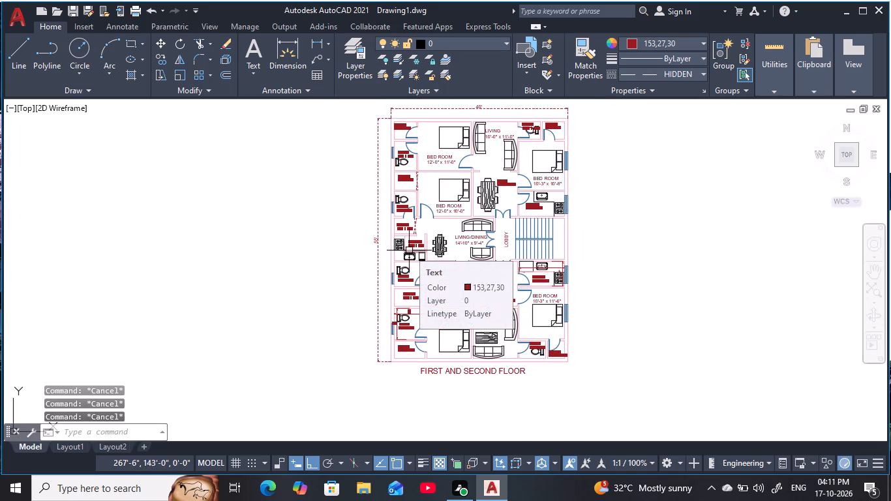
scroll(453, 273, "up", 1)
middle_click(451, 273)
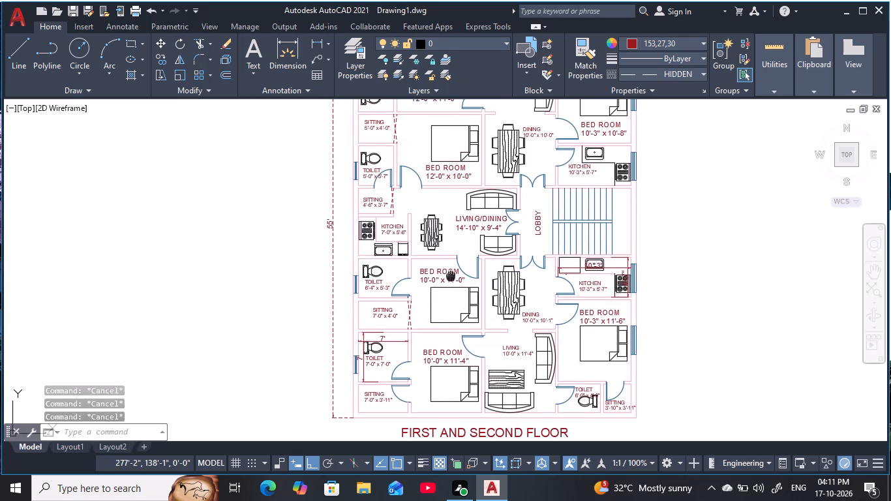
scroll(424, 276, "down", 1)
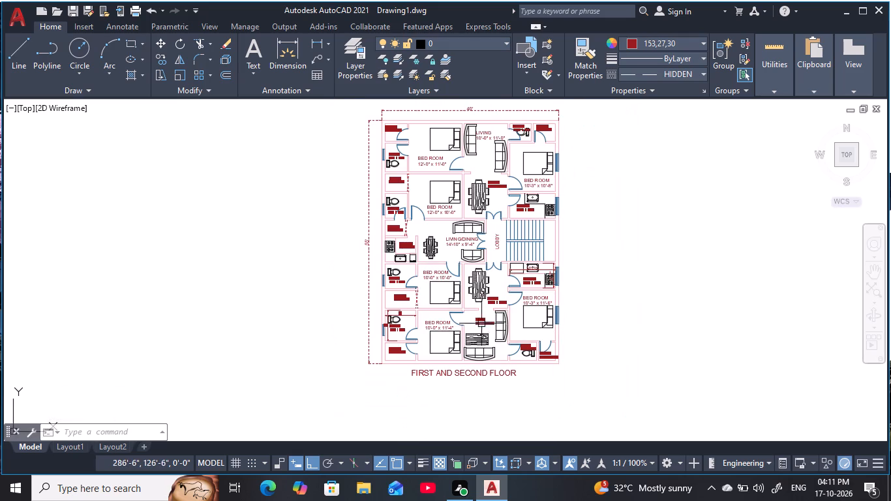
scroll(481, 318, "up", 1)
key("Escape")
key("Escape")
key("Escape")
key("Escape")
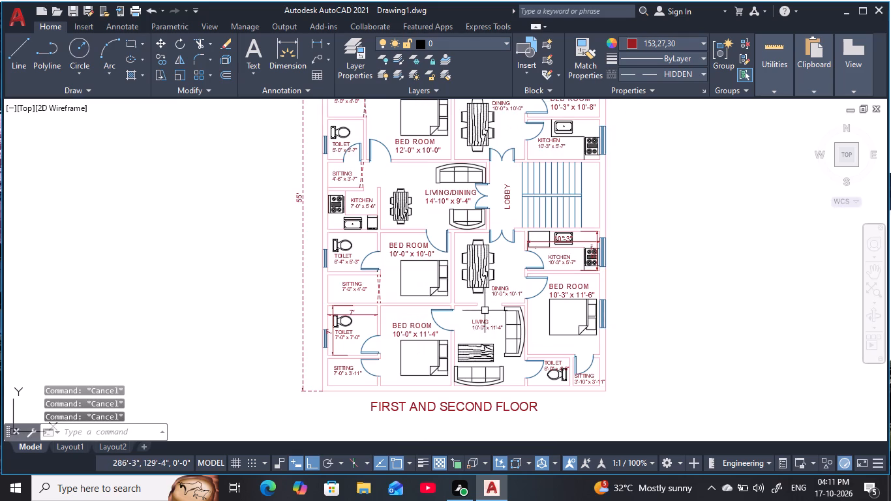
Erase the 10'-3" and 5'-7" dimensions inside the KITCHEN below the stairs, keeping its room label.
middle_click_drag(545, 327, 549, 337)
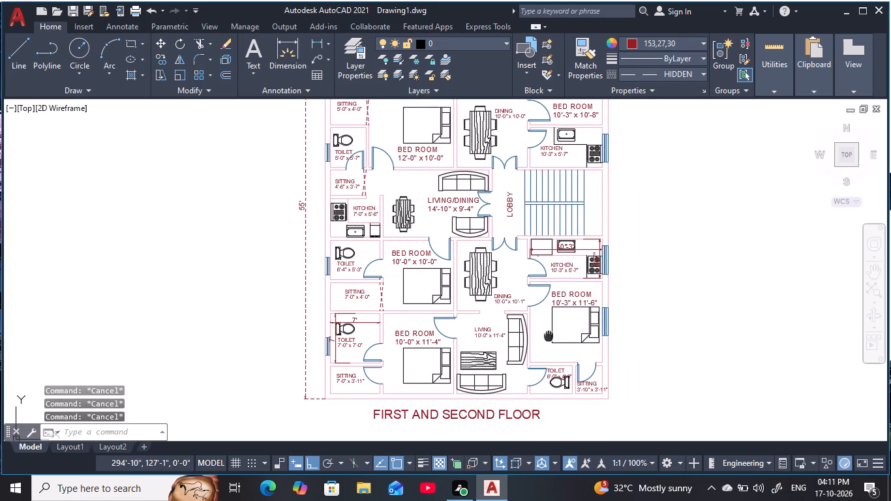
middle_click_drag(549, 337, 554, 346)
scroll(606, 263, "up", 2)
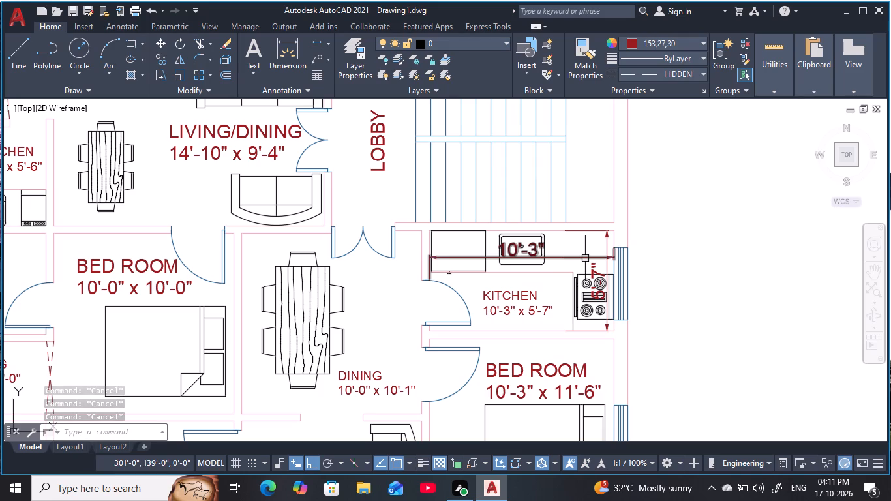
left_click(585, 258)
type("E")
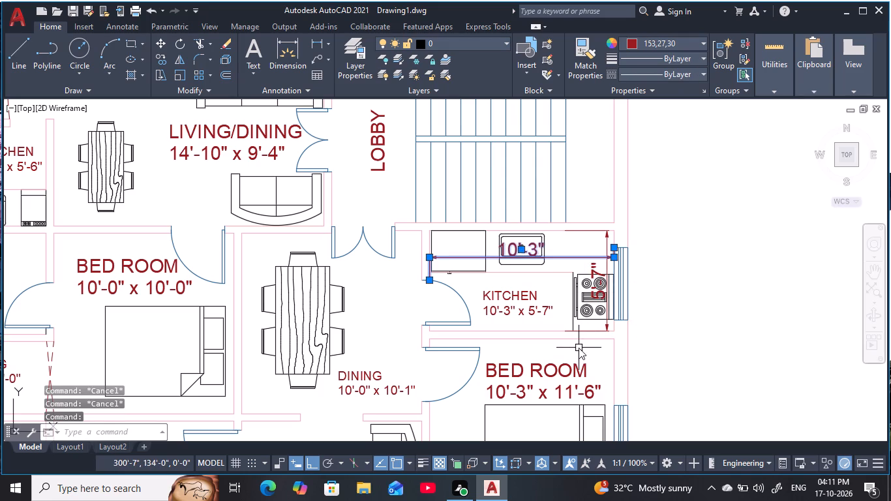
key("space")
left_click(607, 250)
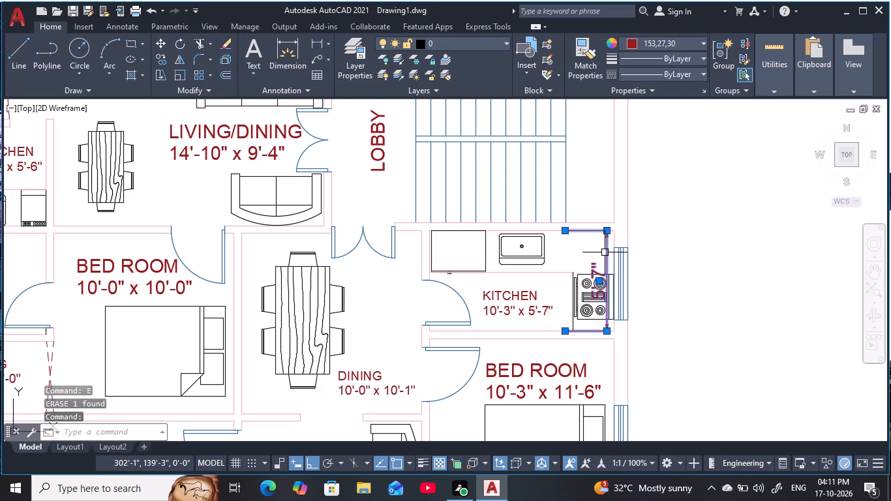
key("e")
key("space")
Look over the plan from the upper rooms and overall dimensions down to the lower rooms and the title.
scroll(503, 294, "down", 1)
middle_click_drag(502, 294, 520, 327)
scroll(520, 327, "down", 2)
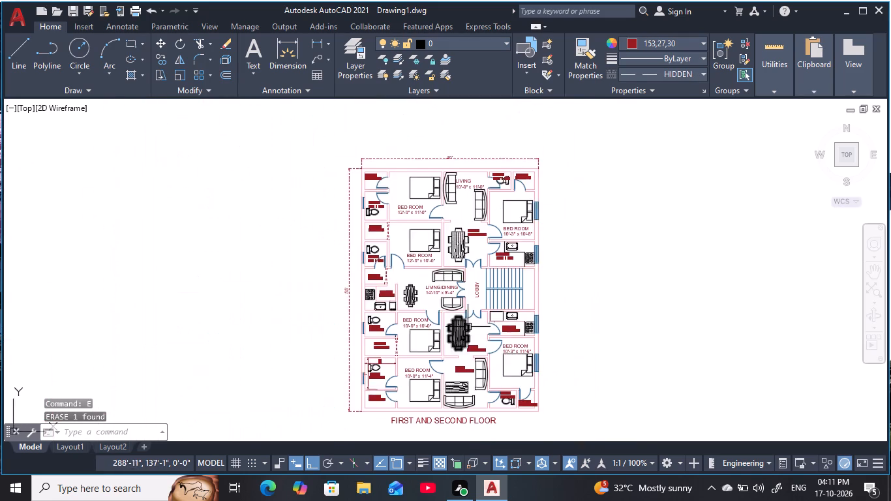
middle_click_drag(468, 327, 501, 320)
scroll(499, 322, "up", 2)
middle_click_drag(502, 319, 460, 320)
scroll(460, 320, "down", 2)
middle_click_drag(464, 321, 515, 312)
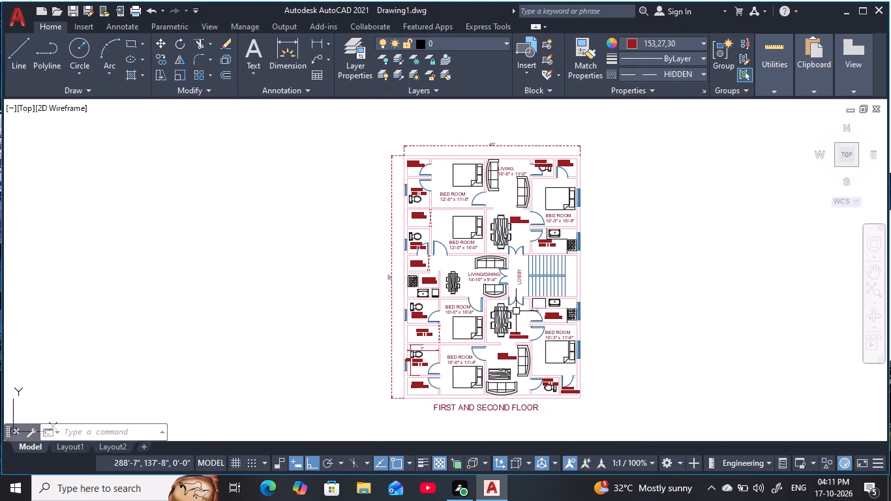
scroll(516, 311, "up", 1)
scroll(516, 311, "down", 1)
scroll(516, 311, "up", 1)
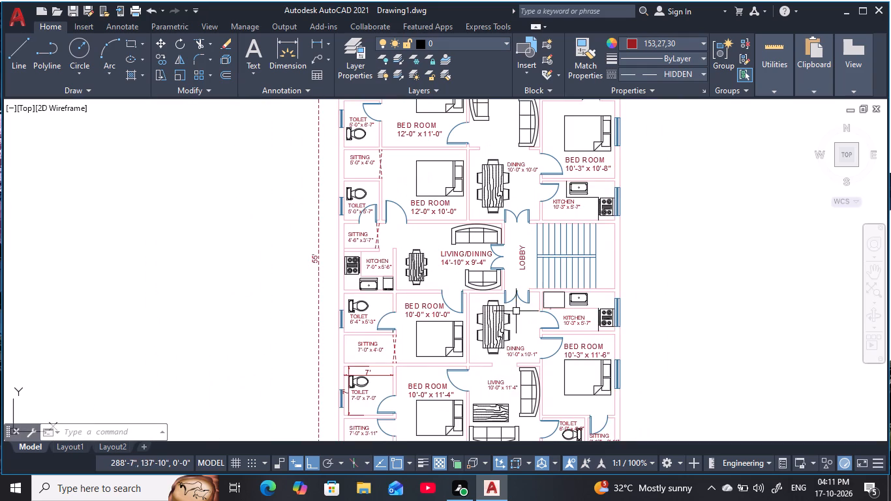
middle_click_drag(517, 311, 572, 378)
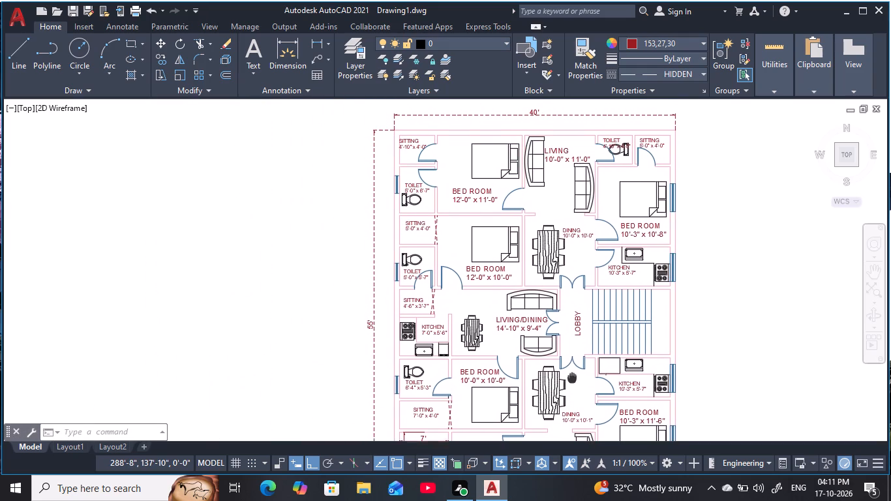
middle_click_drag(572, 378, 572, 379)
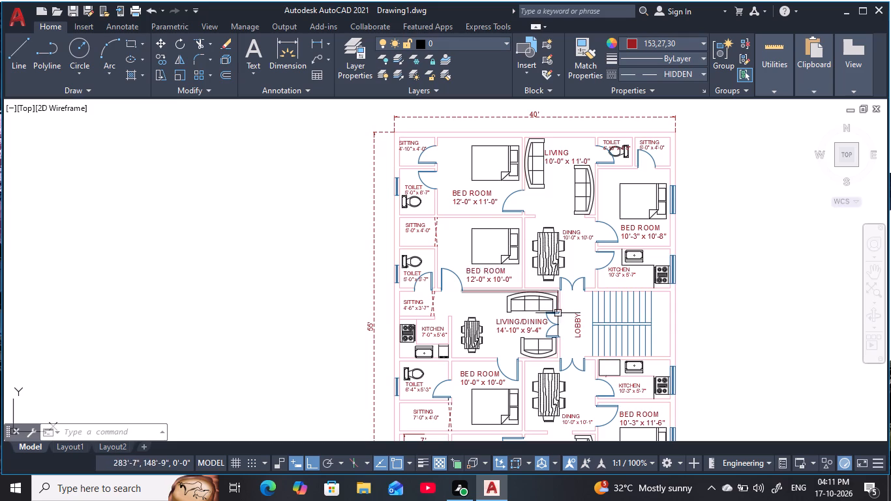
scroll(559, 315, "down", 1)
middle_click_drag(554, 300, 525, 239)
scroll(529, 266, "up", 1)
middle_click_drag(529, 266, 517, 239)
scroll(517, 237, "down", 1)
key("Escape")
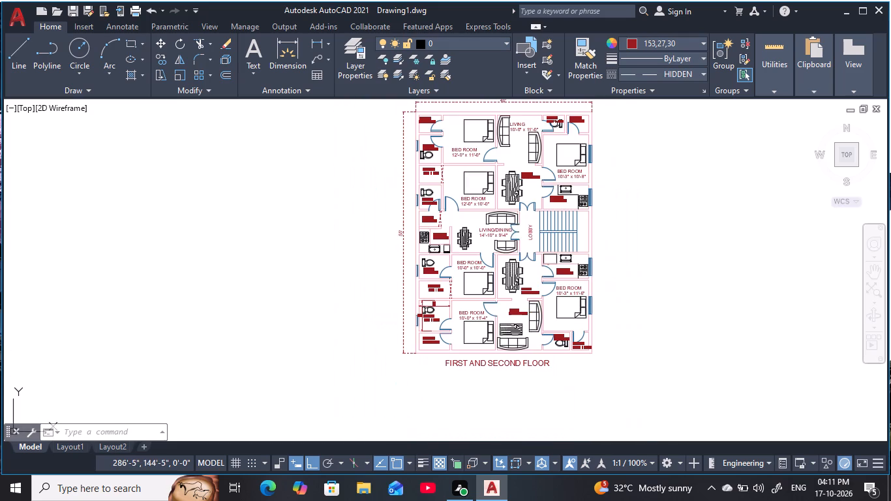
key("Escape")
key("Escape")
key("Escape")
key("Escape")
Add a linear dimension for the width of the upper stair flight, from wall to central divider, placed just on the LOBBY side.
scroll(526, 239, "up", 1)
key("Escape")
middle_click_drag(526, 239, 519, 264)
key("Escape")
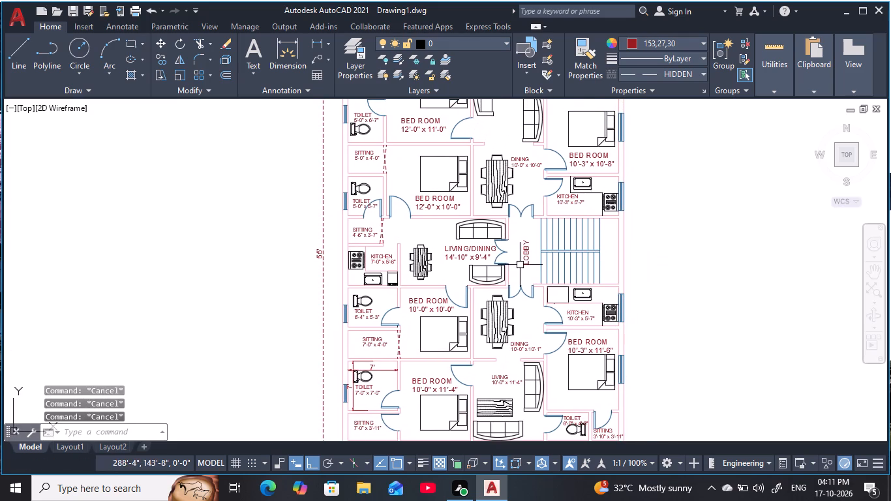
key("Escape")
type("DLI")
key("space")
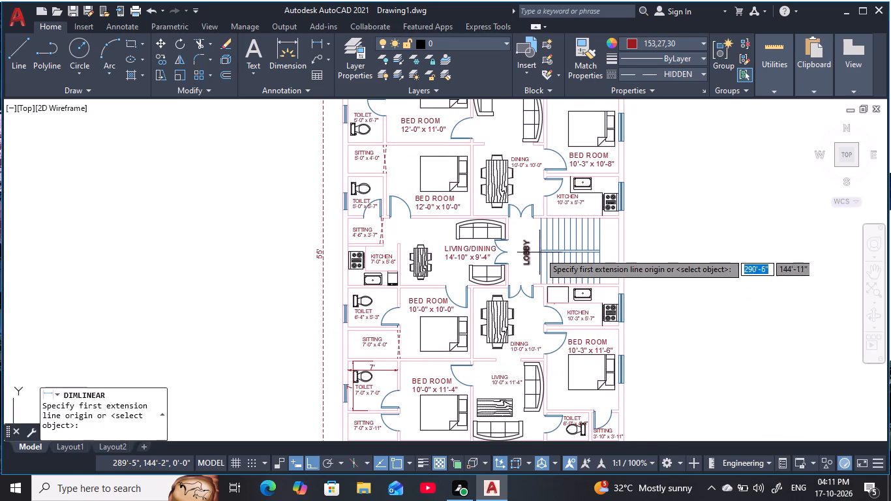
scroll(554, 236, "up", 2)
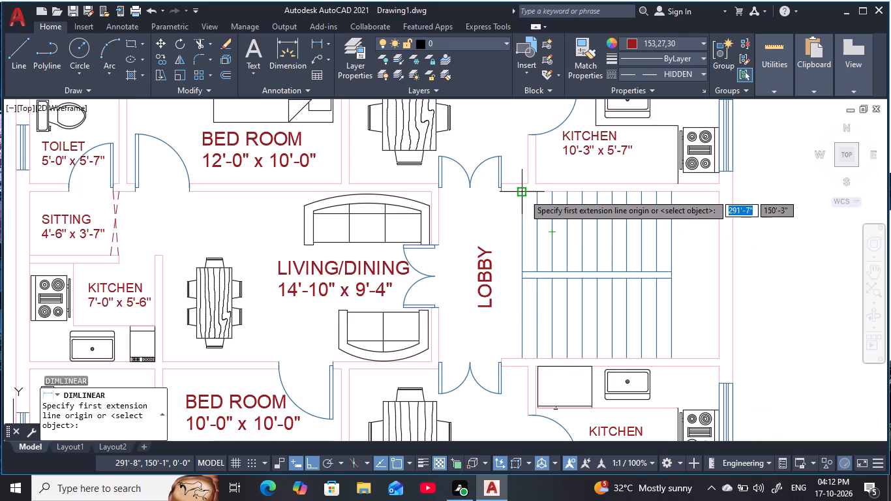
left_click(522, 192)
left_click(522, 270)
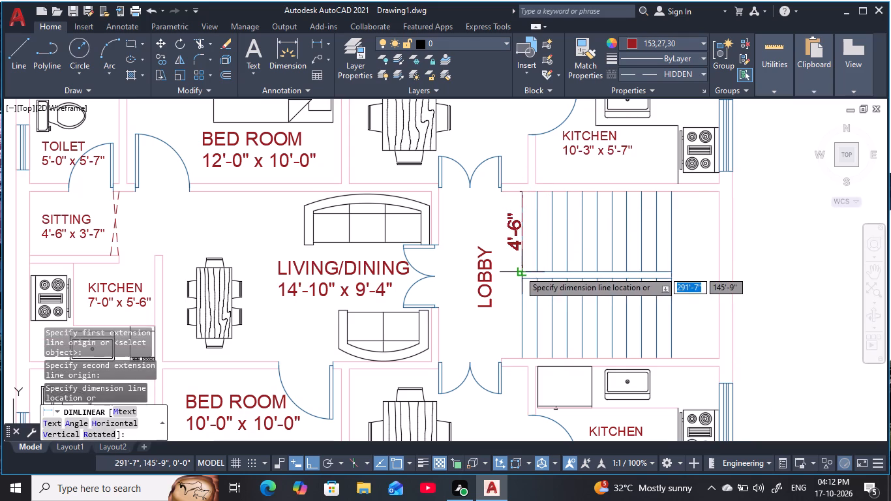
left_click(513, 273)
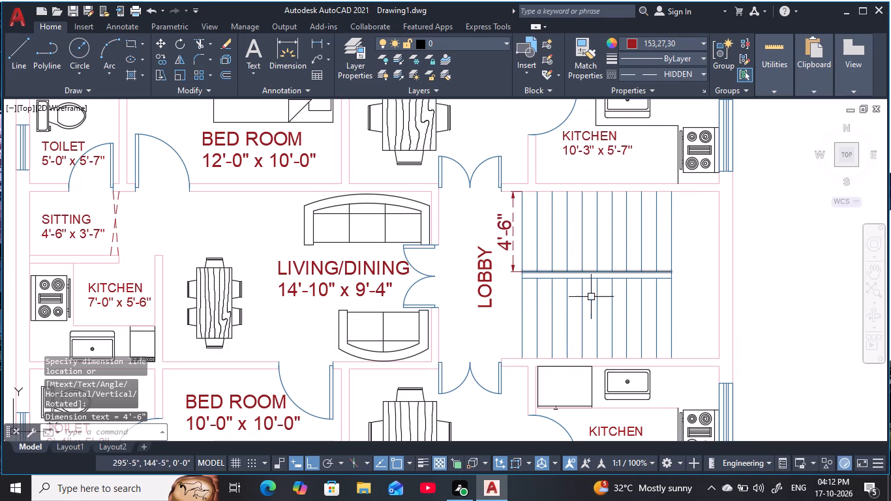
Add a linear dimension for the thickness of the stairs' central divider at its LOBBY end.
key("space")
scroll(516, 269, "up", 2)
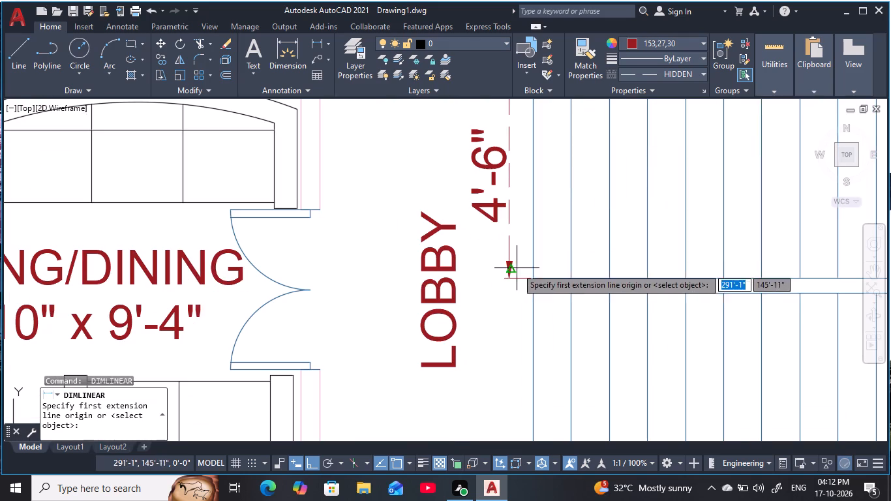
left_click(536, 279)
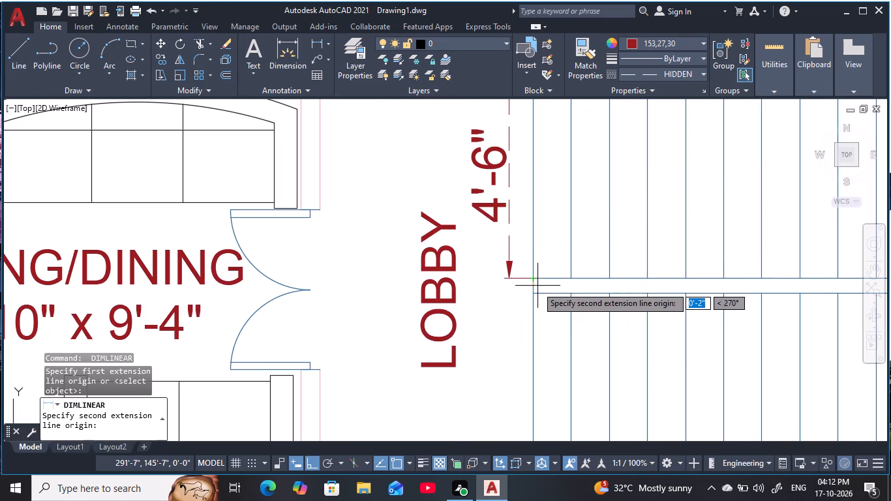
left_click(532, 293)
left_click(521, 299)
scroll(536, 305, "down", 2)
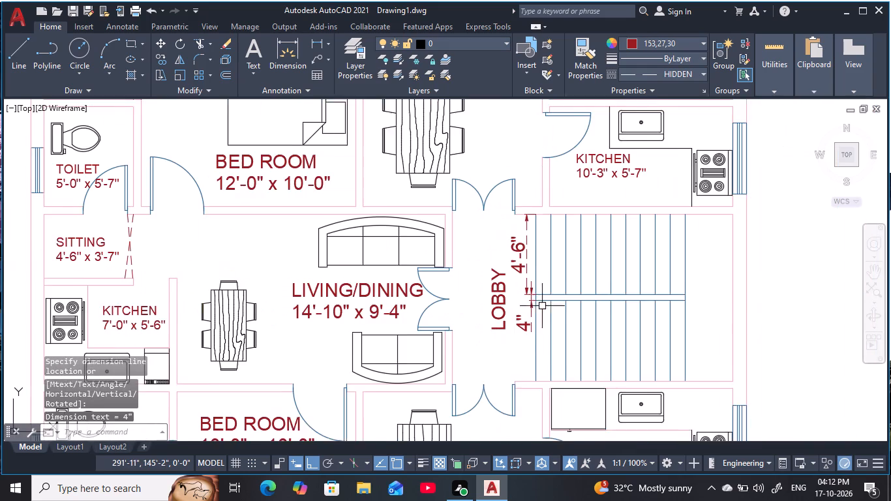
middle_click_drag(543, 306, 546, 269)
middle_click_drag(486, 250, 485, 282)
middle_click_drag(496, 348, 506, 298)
Add a horizontal linear dimension across LOBBY and stairs, from the LIVING/DINING wall to the outer wall, placed along the lower stair wall.
key("space")
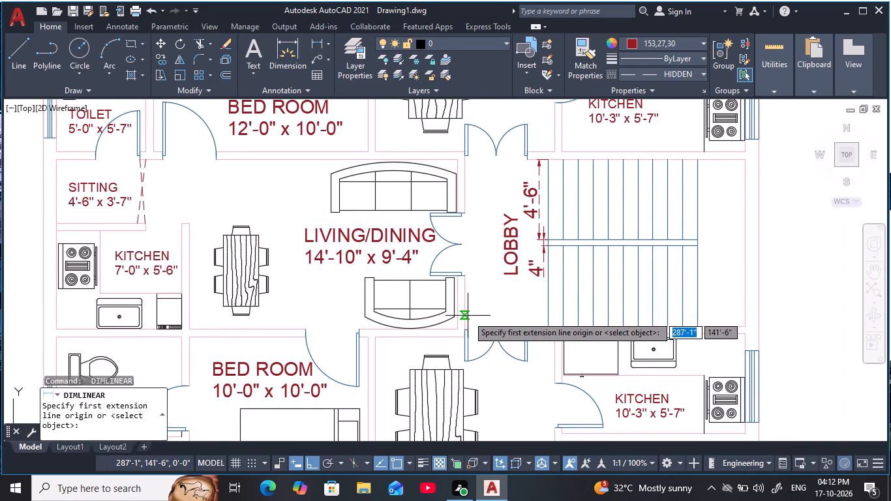
left_click(465, 309)
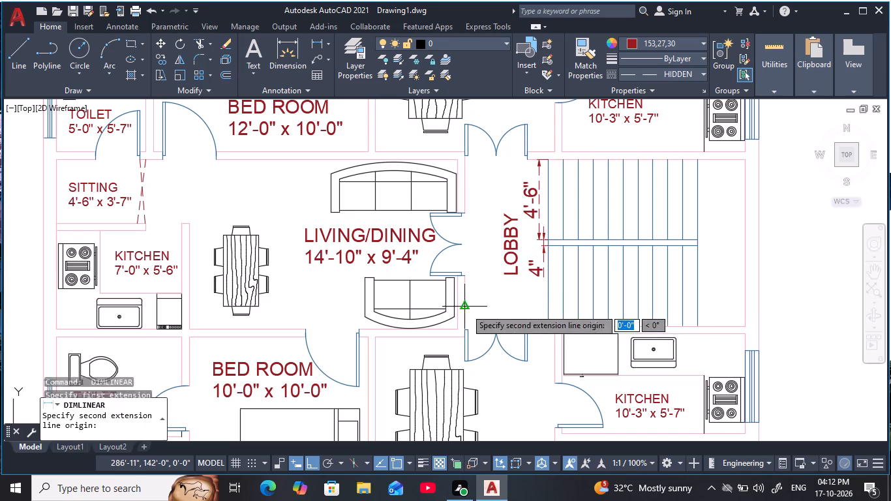
left_click(744, 306)
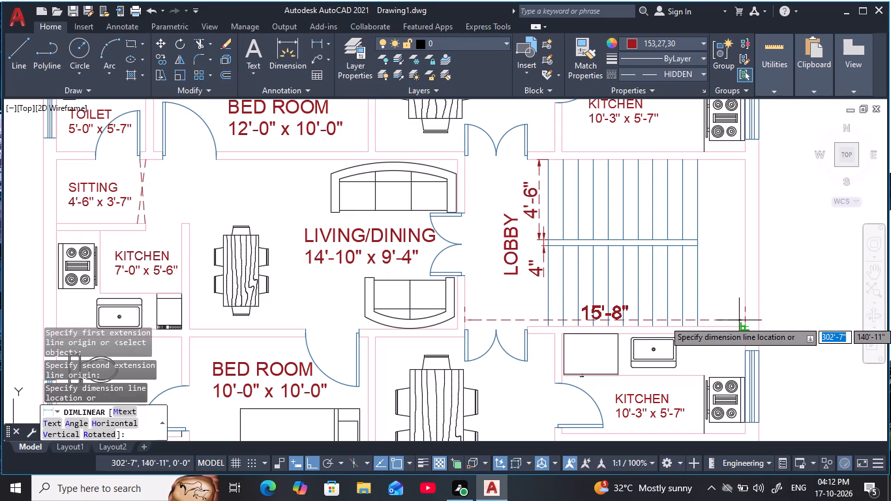
left_click(739, 320)
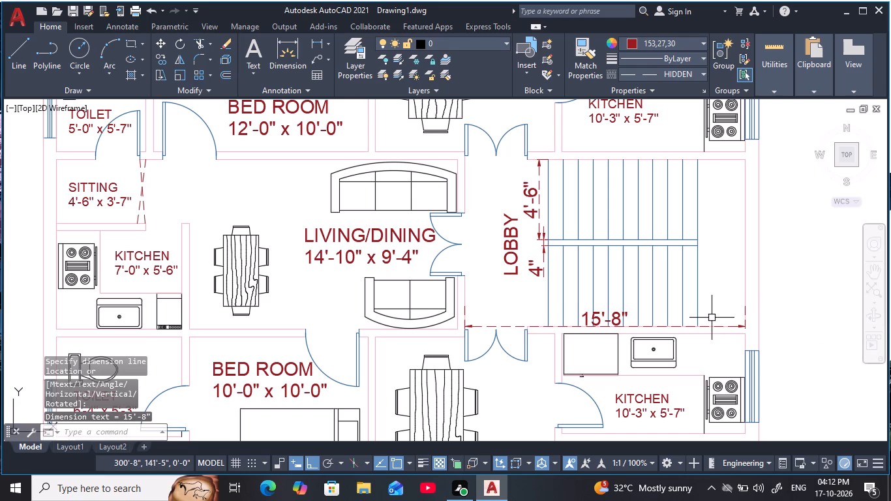
key("Escape")
key("Escape")
key("Escape")
key("Escape")
scroll(674, 306, "down", 1)
key("Escape")
key("Escape")
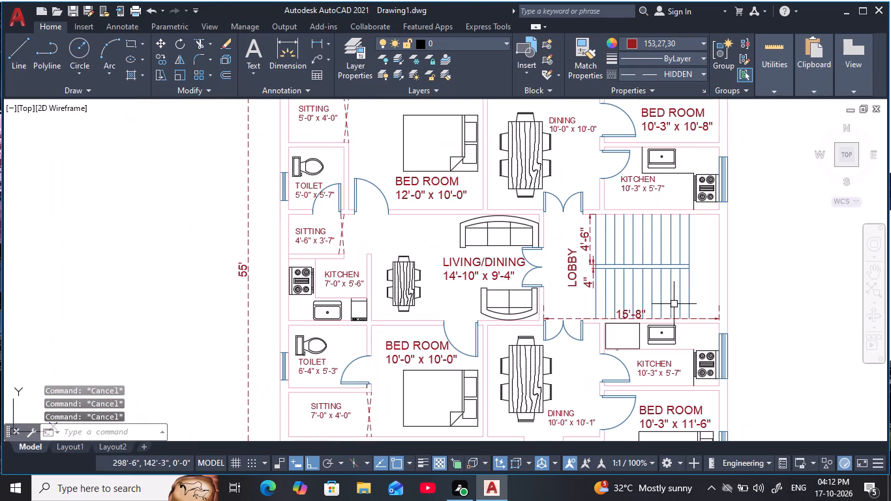
key("Escape")
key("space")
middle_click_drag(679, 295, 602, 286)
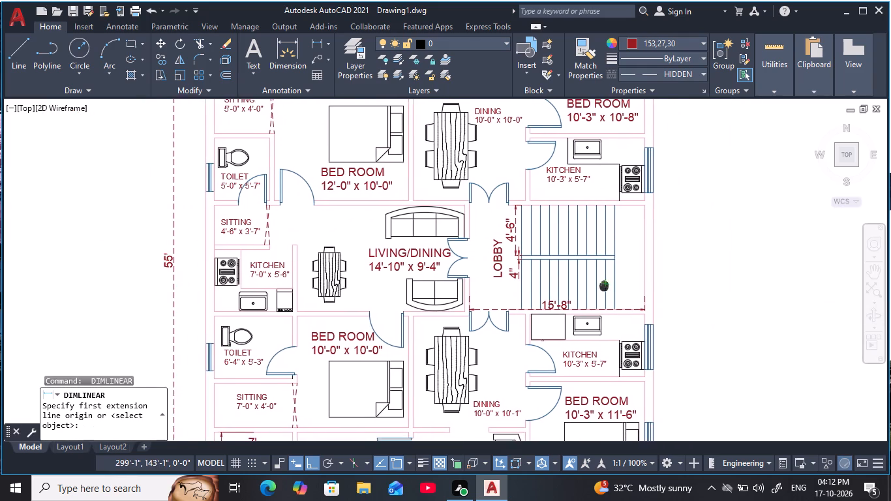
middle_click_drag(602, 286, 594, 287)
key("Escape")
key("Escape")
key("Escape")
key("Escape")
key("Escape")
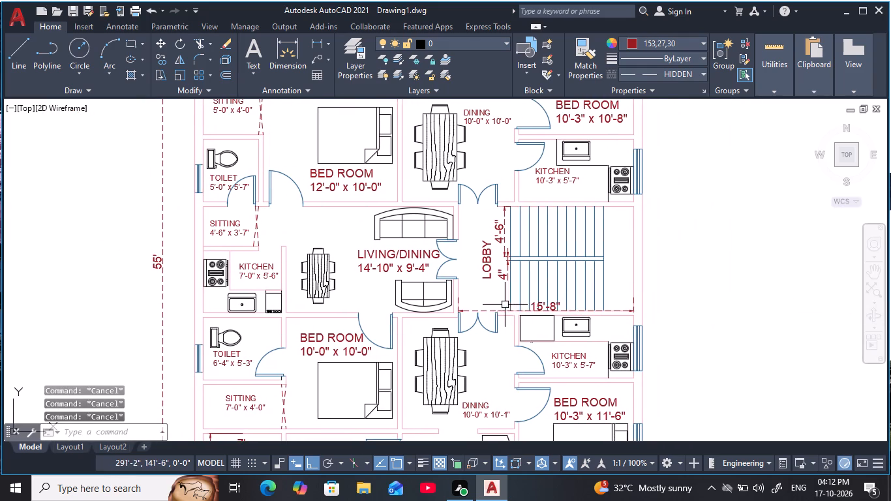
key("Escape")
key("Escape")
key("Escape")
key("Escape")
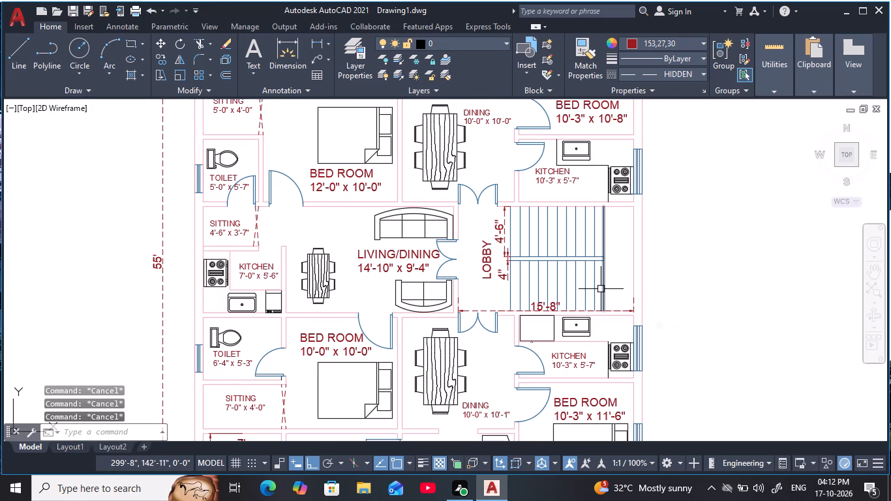
Erase the 4'-6" and 4" vertical dimensions between the LOBBY label and the stairs.
scroll(601, 289, "up", 1)
scroll(601, 289, "down", 1)
middle_click_drag(598, 285, 580, 230)
scroll(588, 322, "down", 1)
middle_click_drag(586, 322, 601, 307)
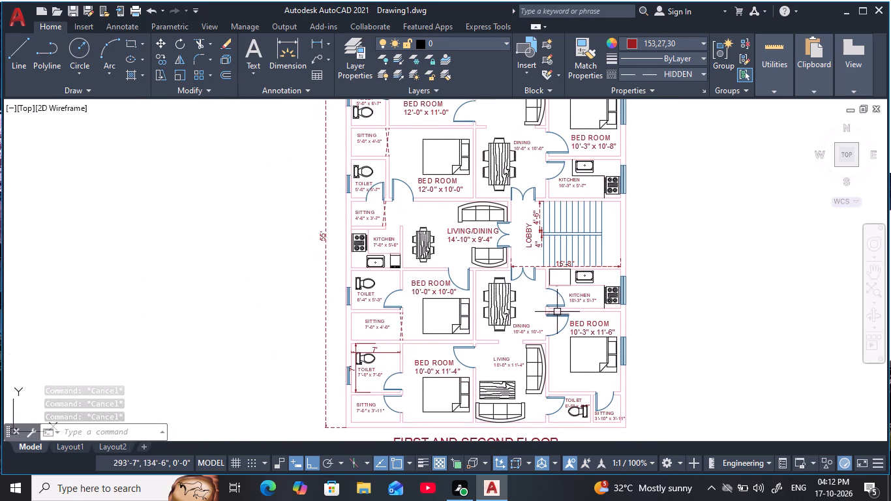
middle_click_drag(557, 312, 542, 352)
scroll(543, 275, "up", 2)
middle_click_drag(547, 283, 546, 288)
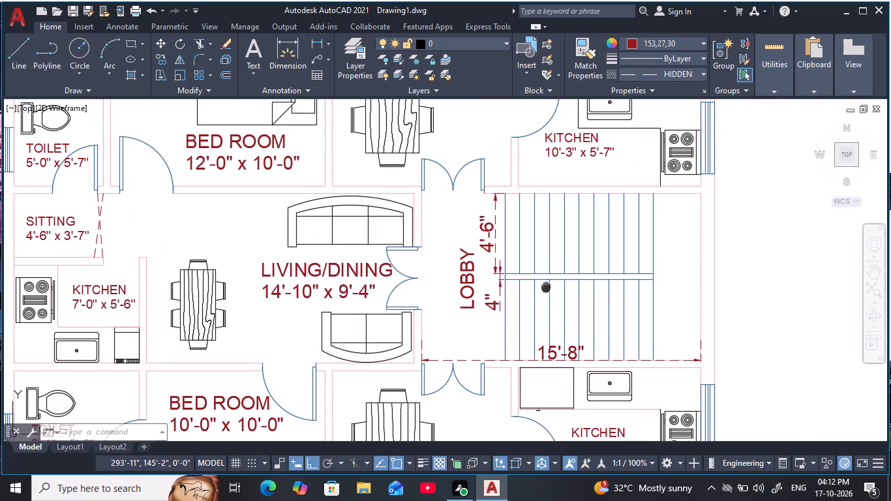
middle_click_drag(546, 288, 544, 290)
left_click(493, 241)
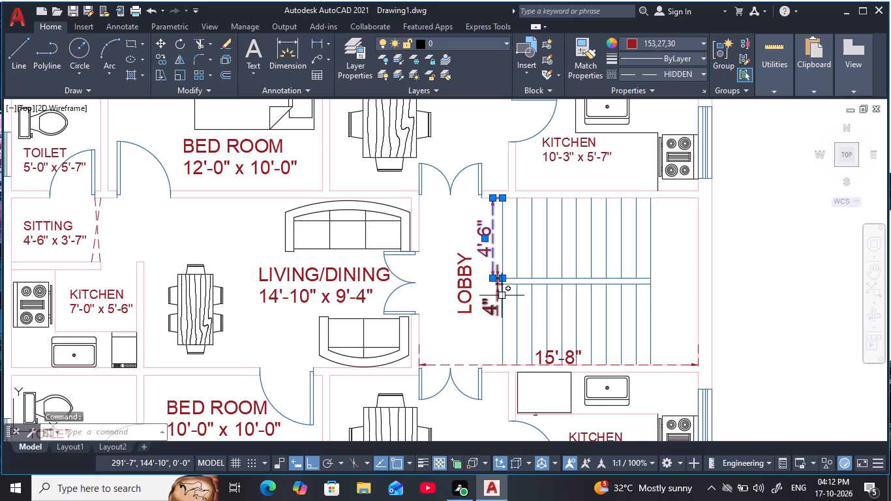
left_click(502, 296)
key("Escape")
left_click(498, 296)
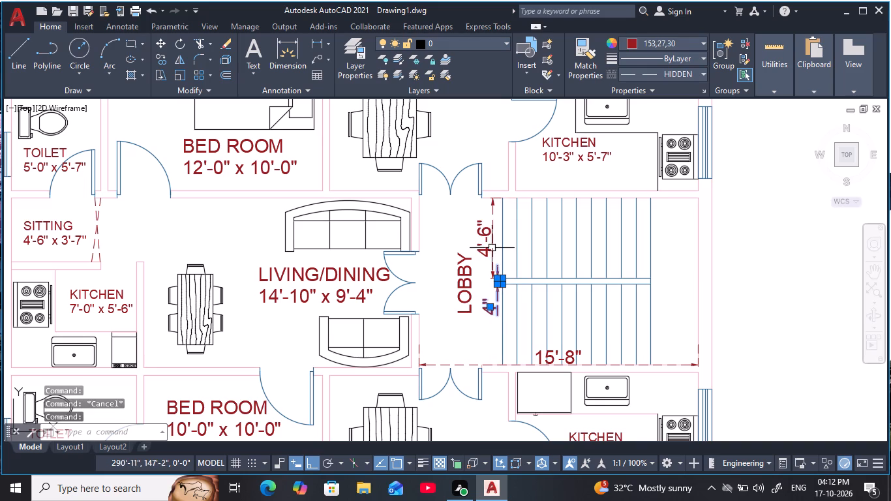
left_click(492, 245)
type("E")
key("space")
key("space")
key("space")
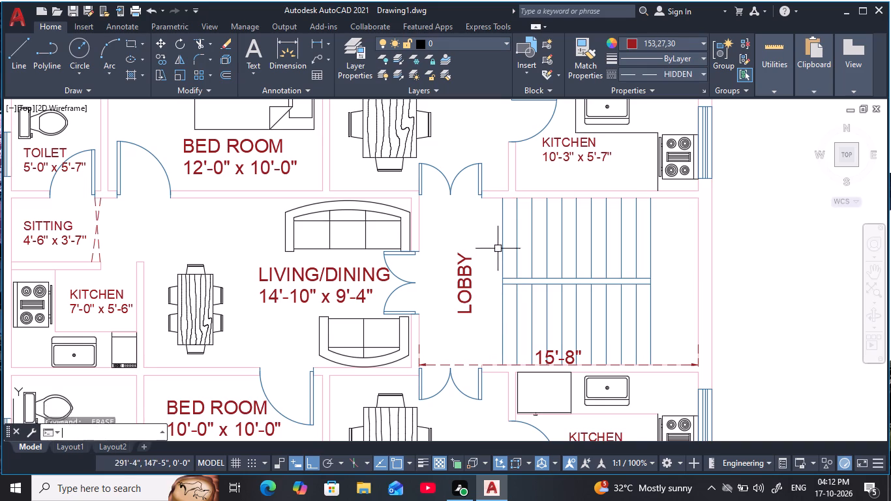
key("space")
key("space")
Add a linear dimension for the width of the upper stair flight, from wall to central divider, placed on the landing side.
type("D")
key("l")
key("i")
key("space")
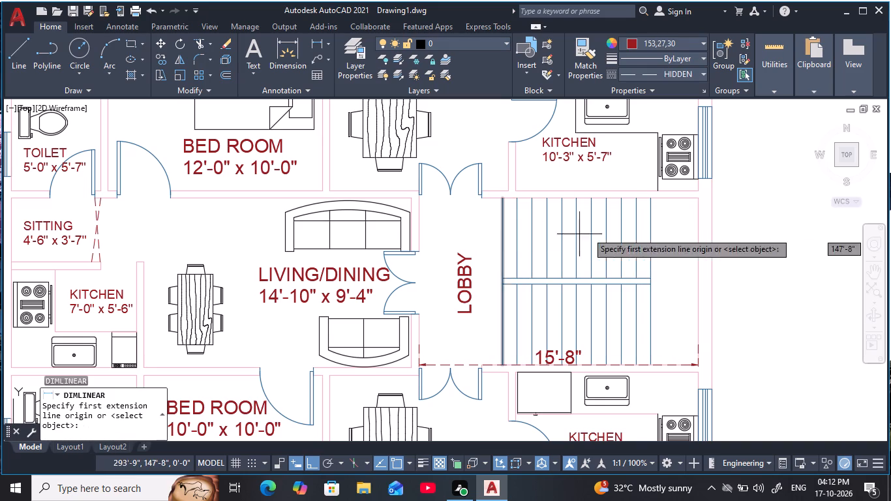
left_click(654, 201)
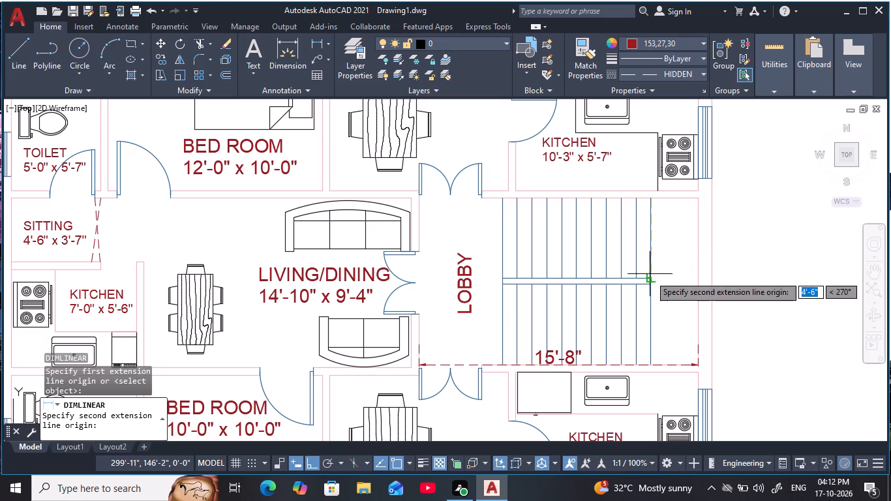
left_click(650, 277)
left_click(666, 271)
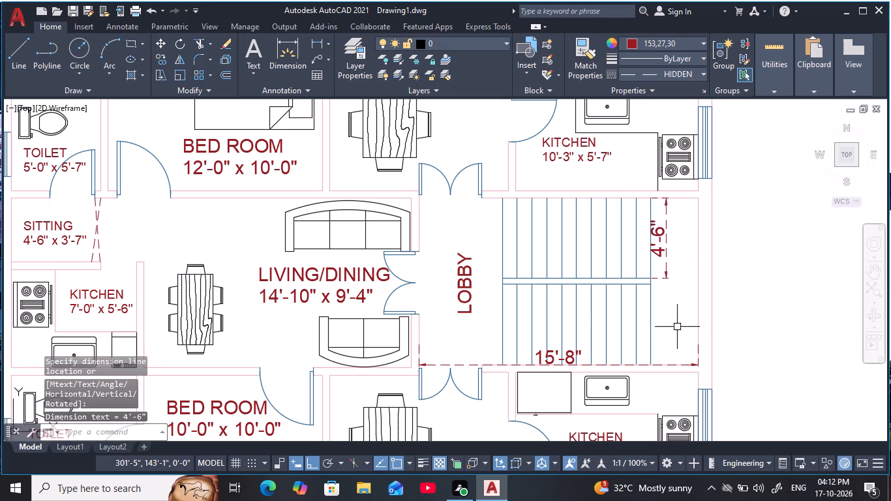
key("Escape")
key("Escape")
key("Escape")
key("Escape")
key("Escape")
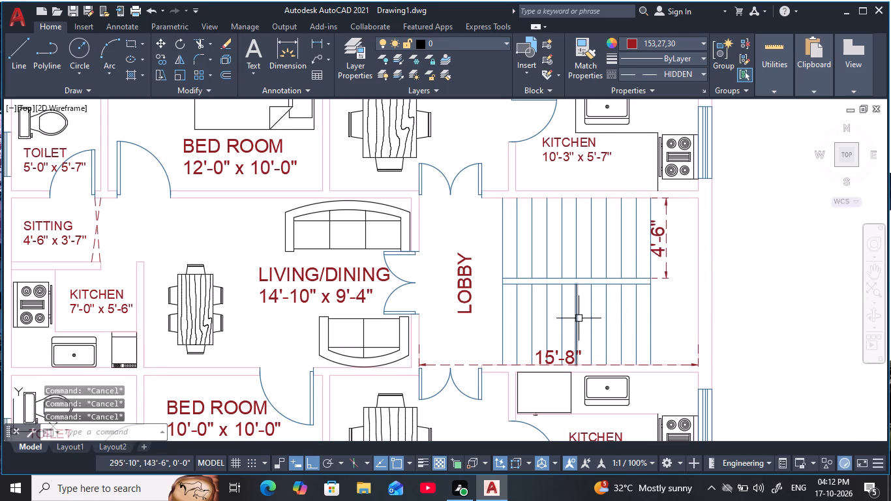
key("Escape")
Add a linear dimension for the central divider's thickness, placed just beyond its end on the LOBBY side.
key("space")
scroll(517, 279, "up", 2)
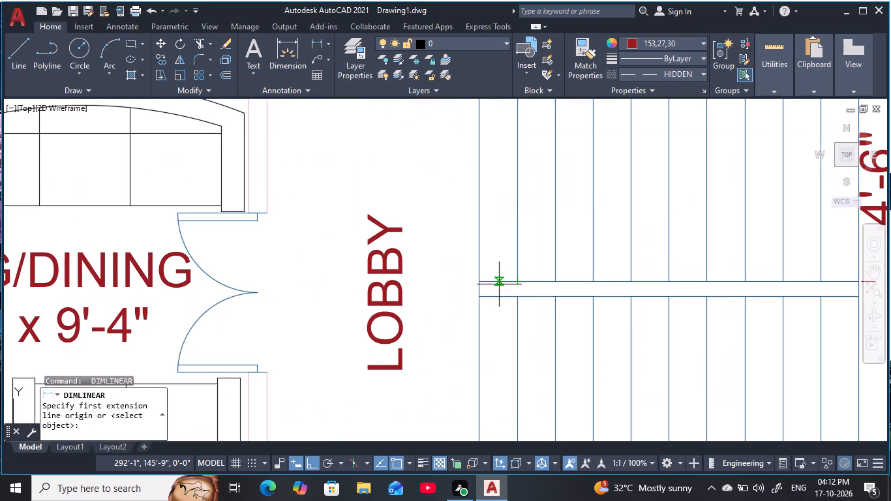
left_click(479, 277)
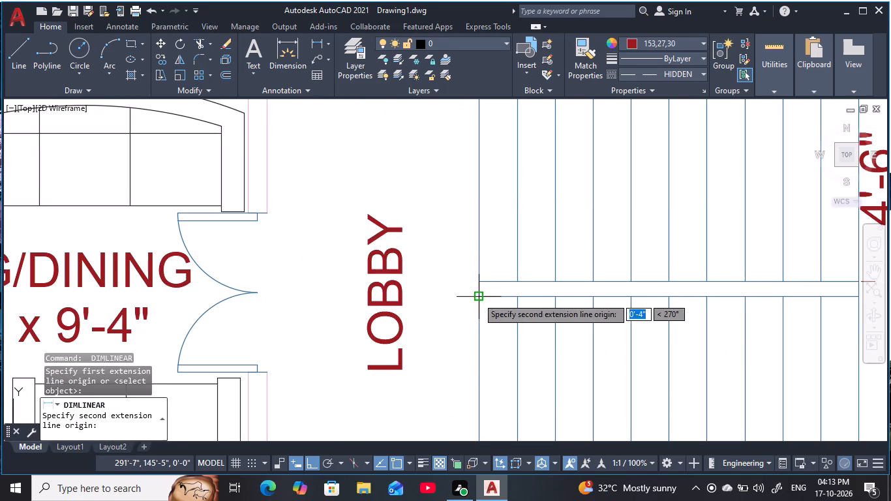
left_click(479, 297)
left_click(470, 302)
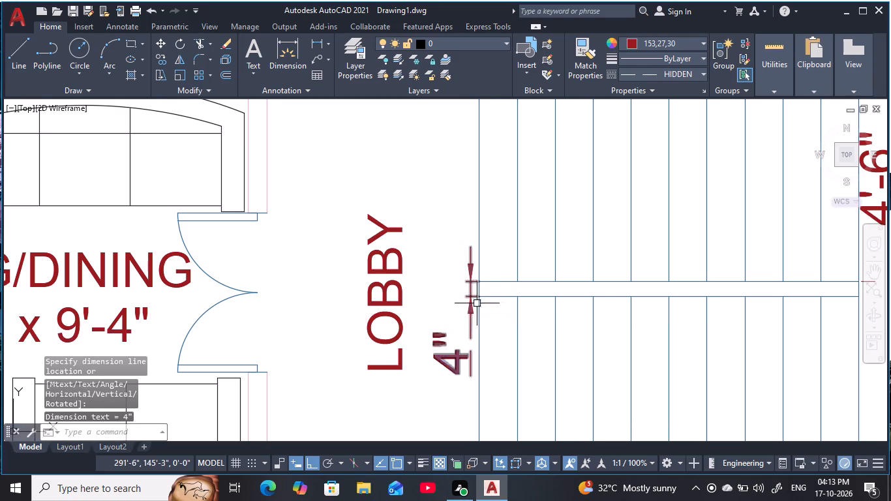
Look over the stair dimensions and surrounding rooms, ending with the whole floor plan and its title.
scroll(493, 305, "down", 2)
middle_click_drag(507, 291, 520, 225)
scroll(517, 245, "down", 2)
middle_click_drag(517, 253, 492, 257)
scroll(492, 267, "up", 1)
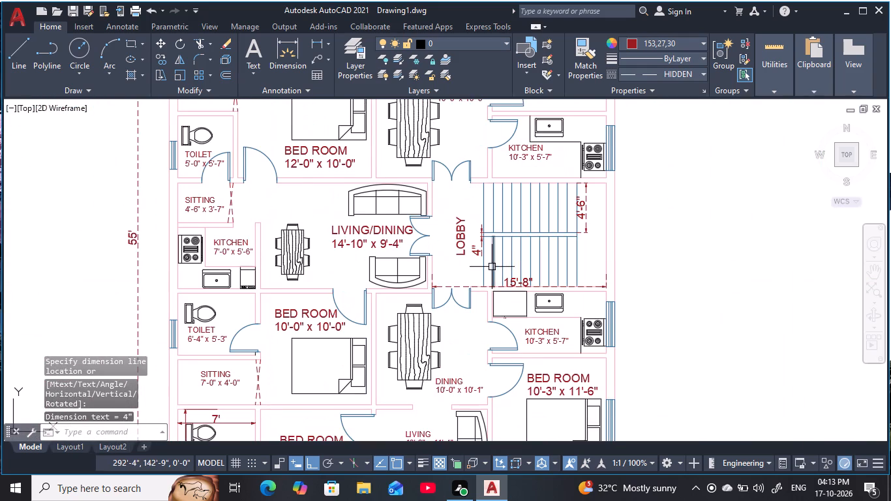
middle_click(492, 267)
key("Escape")
key("Escape")
key("Escape")
middle_click_drag(453, 273, 445, 288)
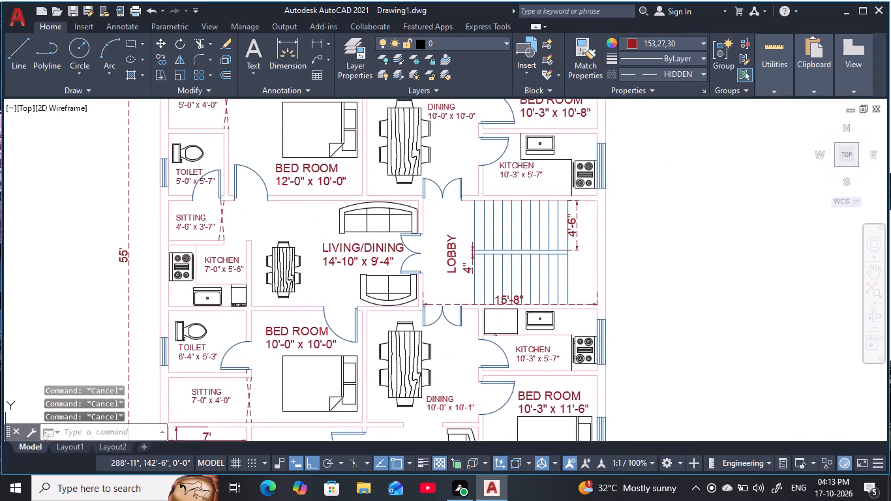
middle_click_drag(445, 288, 445, 288)
scroll(445, 288, "down", 1)
middle_click(445, 288)
scroll(442, 292, "down", 1)
middle_click_drag(441, 293, 469, 294)
key("Escape")
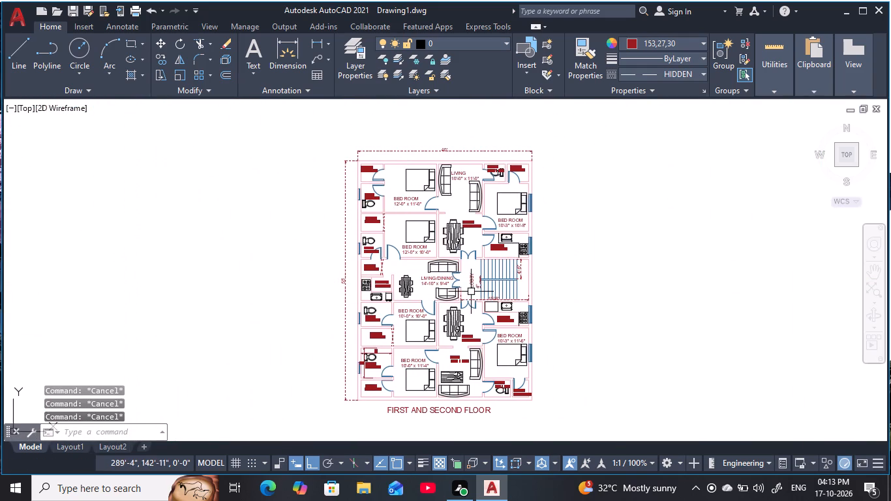
key("Escape")
key("Escape")
Show the drawing's log file name with LOGFILENAME.
key("l")
key("o")
key("g")
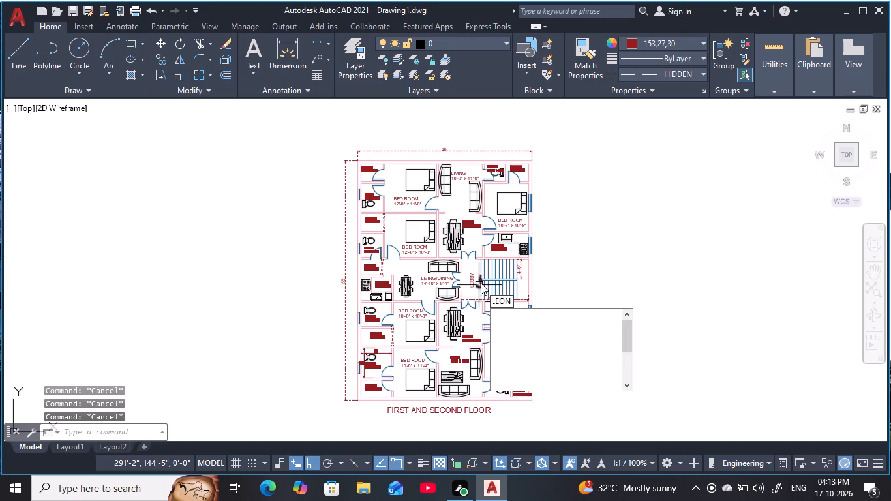
left_click(539, 335)
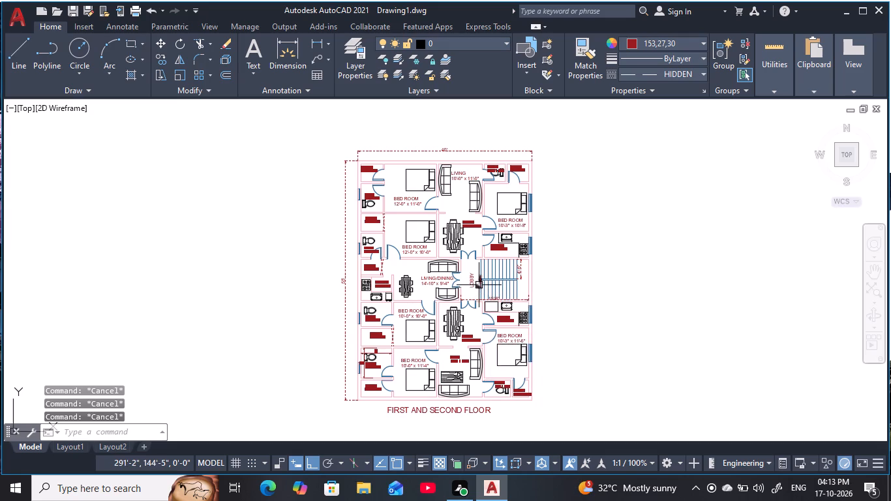
key("Return")
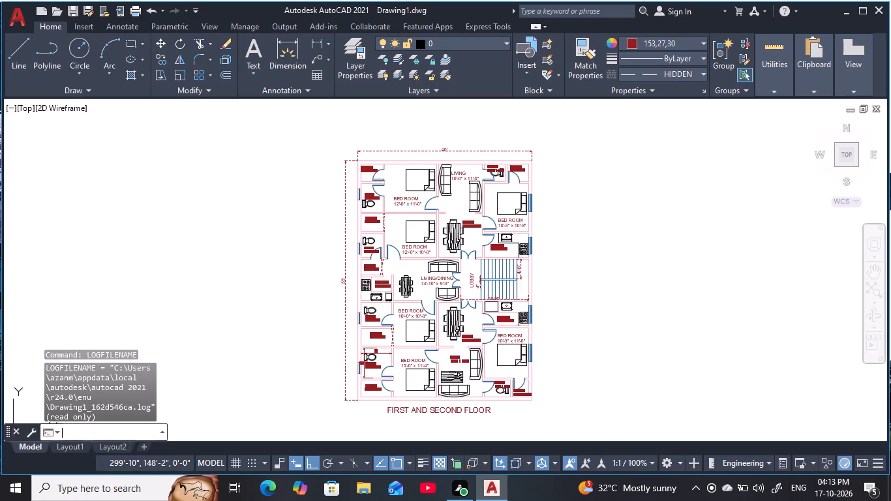
key("Escape")
key("Escape")
key("Escape")
key("Escape")
key("Escape")
key("Escape")
key("Escape")
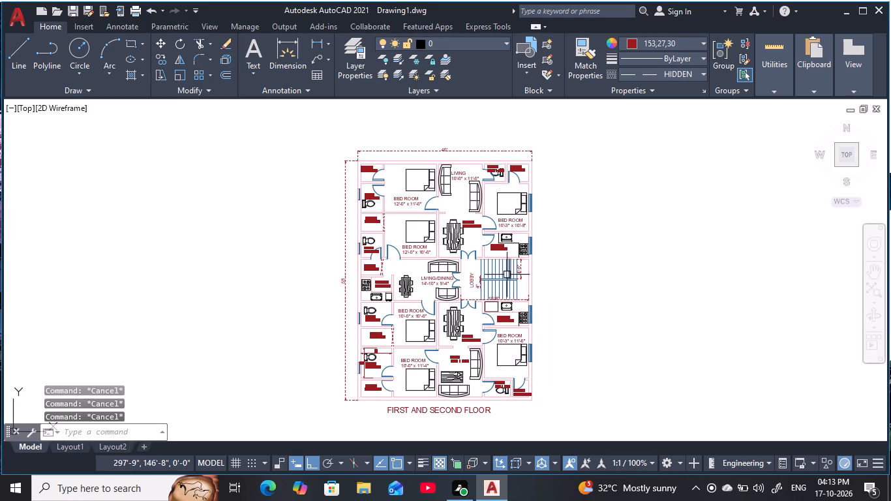
Turn off log file recording with LOGFILEOFF.
type("LO")
key("g")
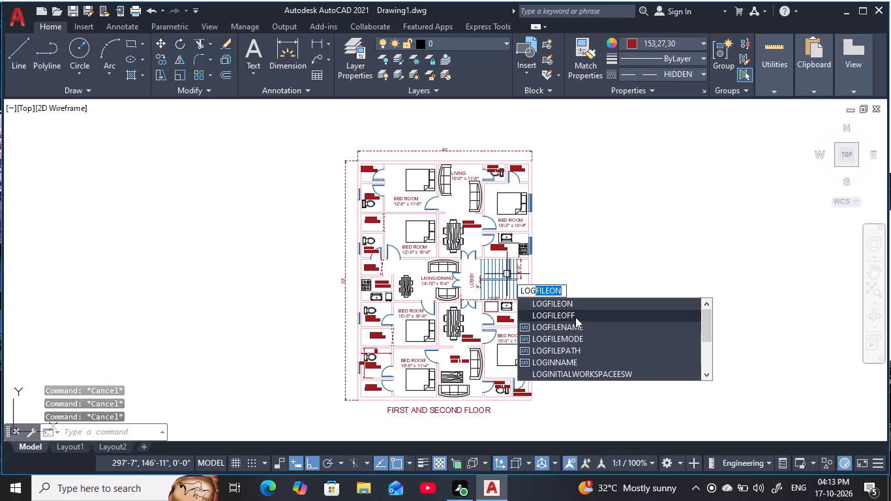
left_click(575, 317)
key("Escape")
key("Escape")
key("Escape")
key("Escape")
key("Escape")
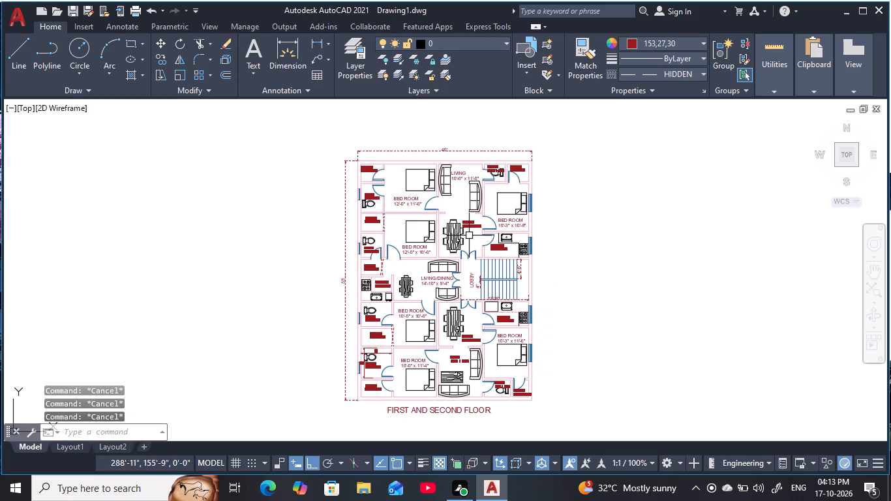
Start saving the drawing, bringing up the Save Drawing As dialog.
key("ctrl+s")
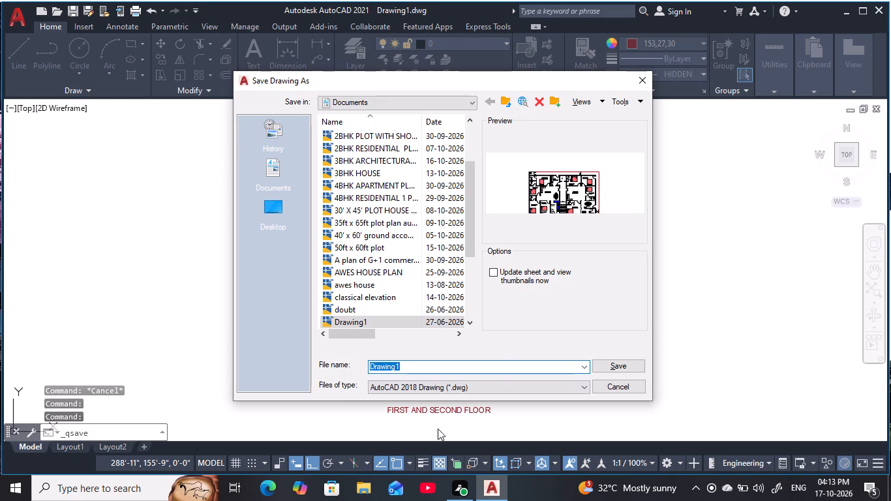
Switch to File Explorer, try to open the recent image "modern residential floor plan", and return to AutoCAD.
left_click(371, 493)
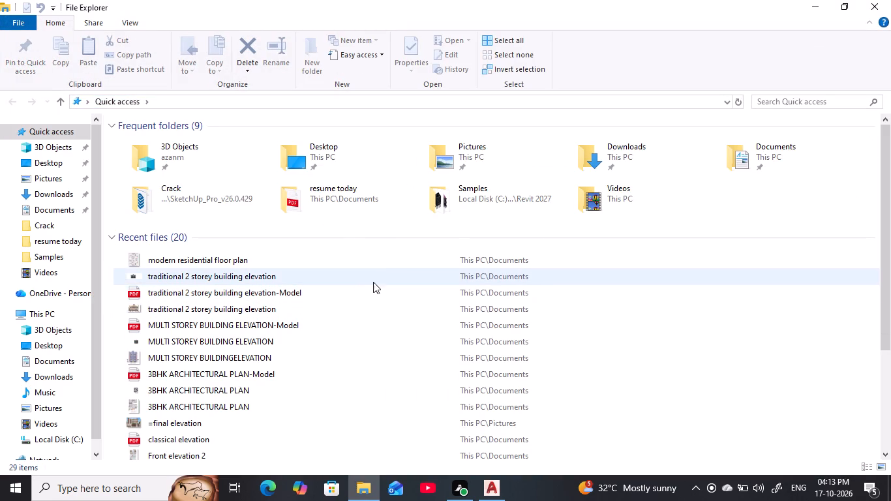
double_click(402, 262)
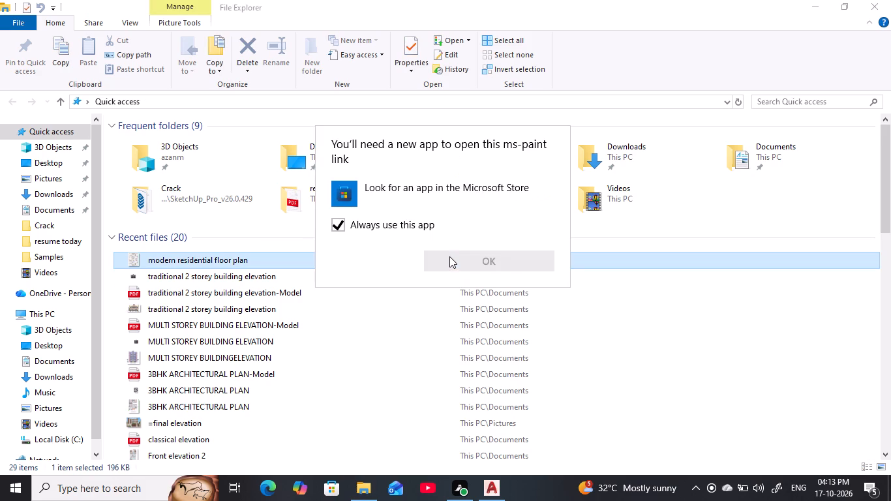
key("Escape")
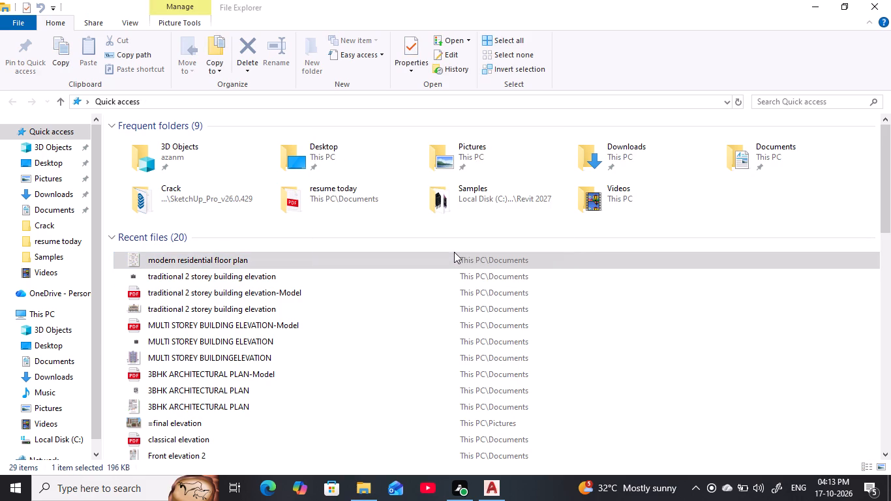
key("Escape")
key("Escape")
key("Escape")
left_click(488, 491)
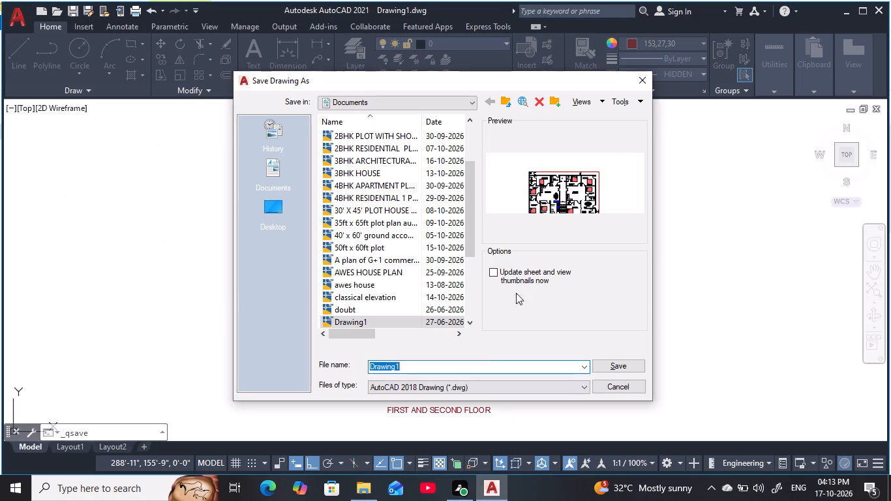
Save the drawing in Documents under the file name MODERN RESIDENTIAL FLOOR PLAN as an AutoCAD 2018 drawing.
left_click(418, 369)
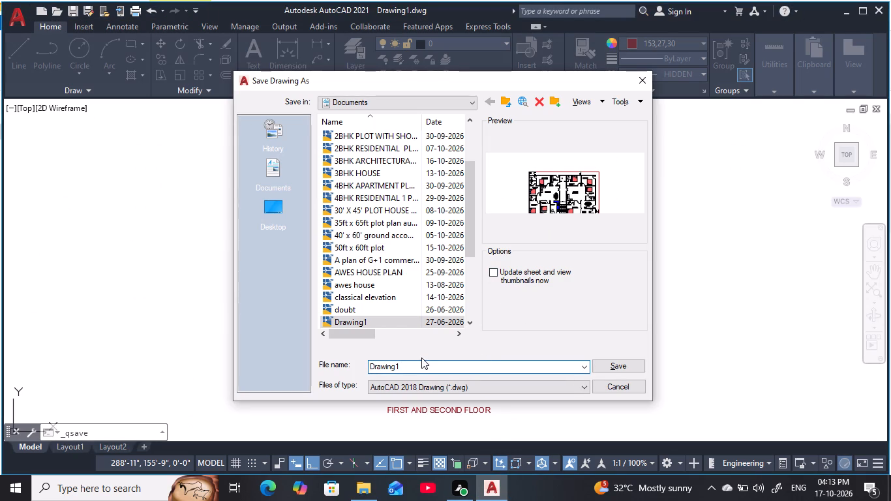
key("BackSpace")
key("BackSpace")
key("BackSpace")
key("BackSpace")
key("BackSpace")
key("BackSpace")
key("BackSpace")
key("BackSpace")
key("BackSpace")
key("BackSpace")
key("BackSpace")
key("BackSpace")
key("BackSpace")
key("BackSpace")
key("BackSpace")
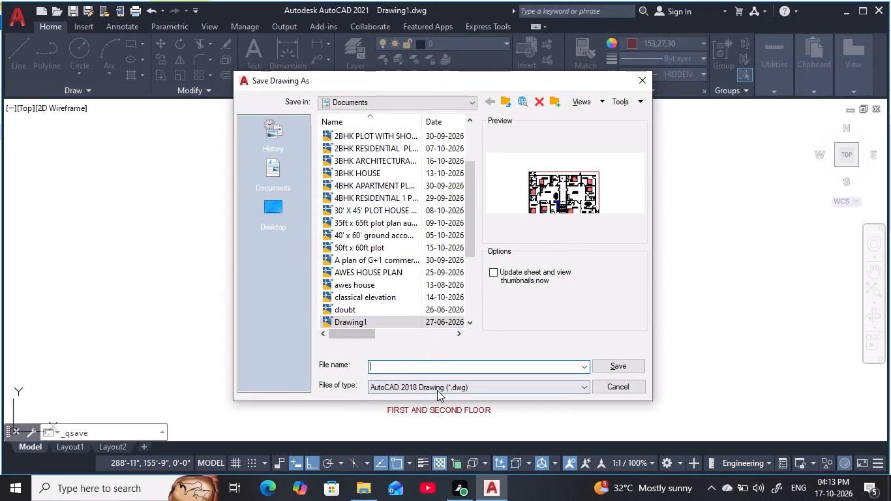
key("m")
key("o")
type("DERN")
key("space")
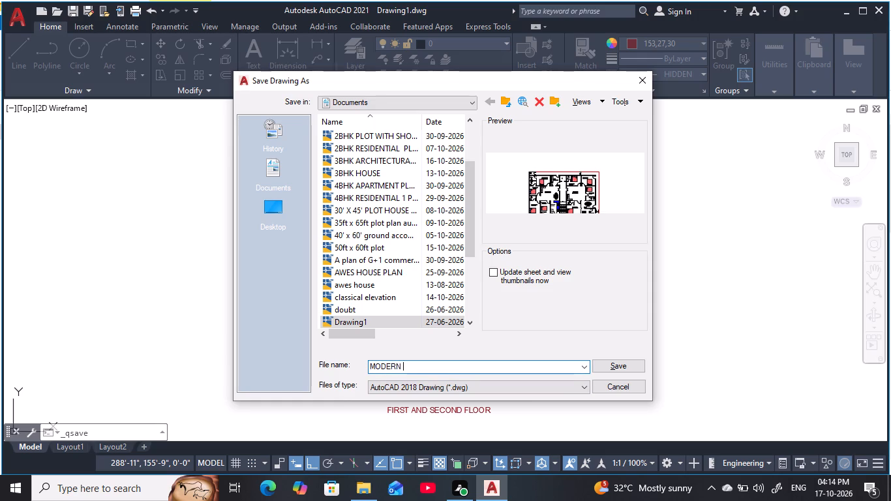
key("r")
key("e")
type("SI")
type("DE")
type("NTIAL")
key("space")
type("FLOO")
type("R")
key("space")
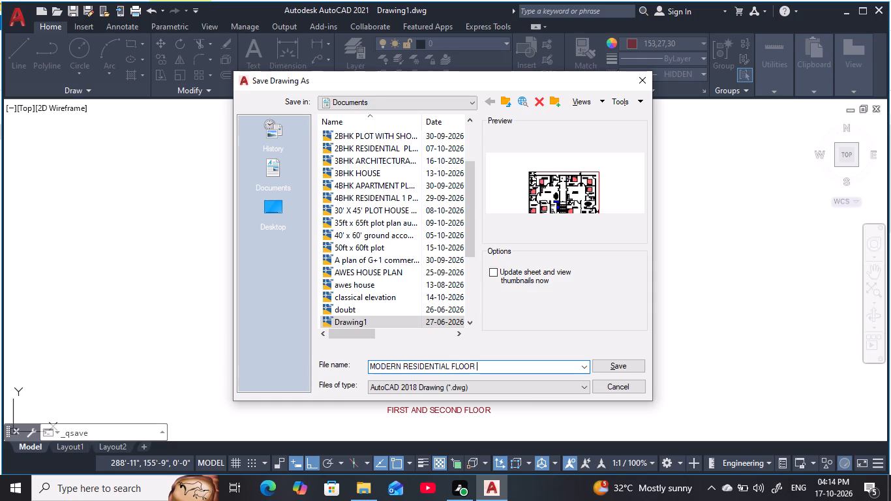
type("PL")
type("AN")
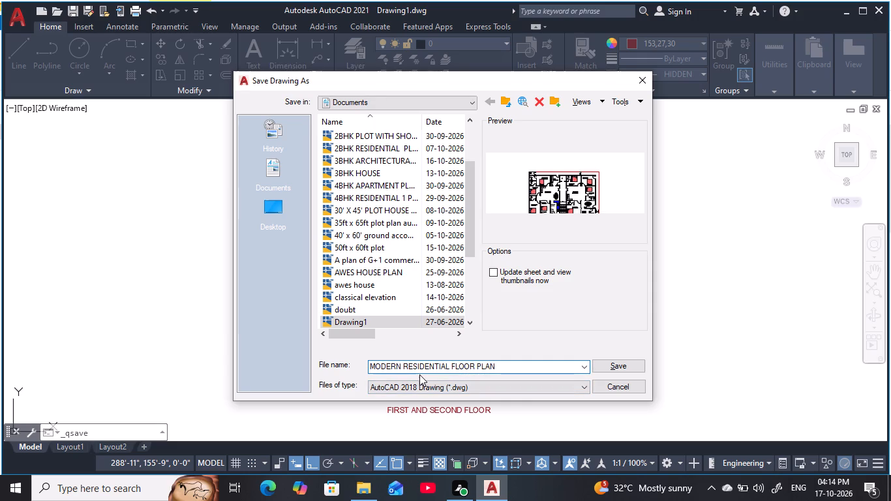
left_click(608, 365)
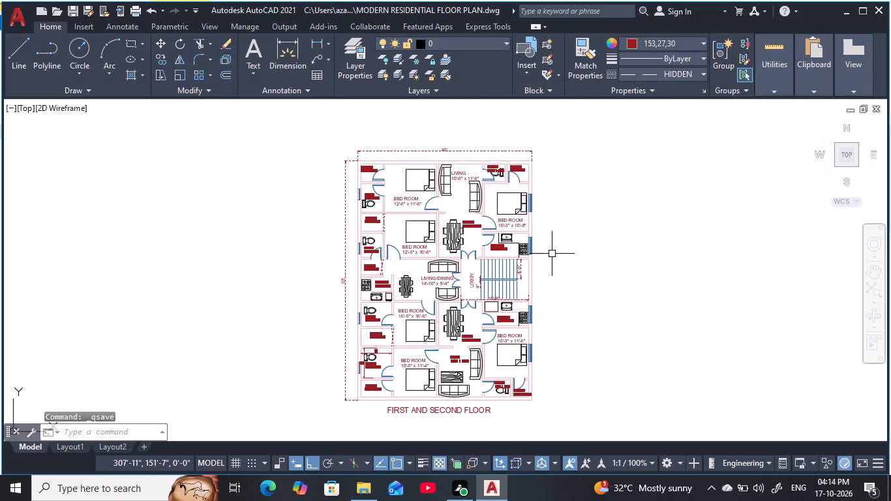
Minimise AutoCAD to bring File Explorer back into view.
left_click(845, 12)
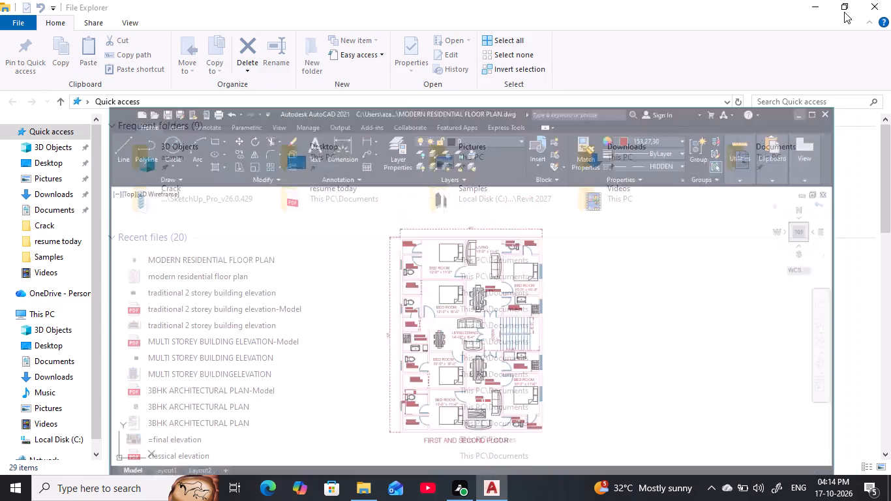